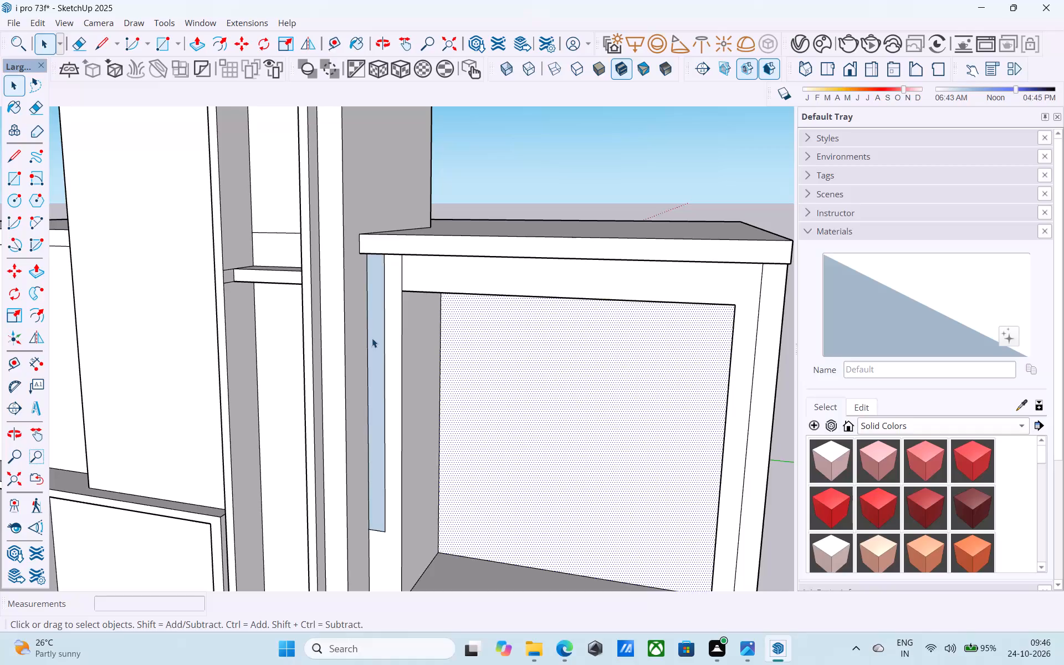
# Reverse the back-facing strip beside the upper storey's window opening.
pyautogui.click(375, 333)
pyautogui.rightClick(375, 333)
pyautogui.moveTo(459, 504); pyautogui.dragTo(460, 514)
# Erase the edges separating the strip from the upper window's frame face, including the leftover fragments, so they merge into one face.
pyautogui.press('e')
pyautogui.scroll(3, 408, 374)
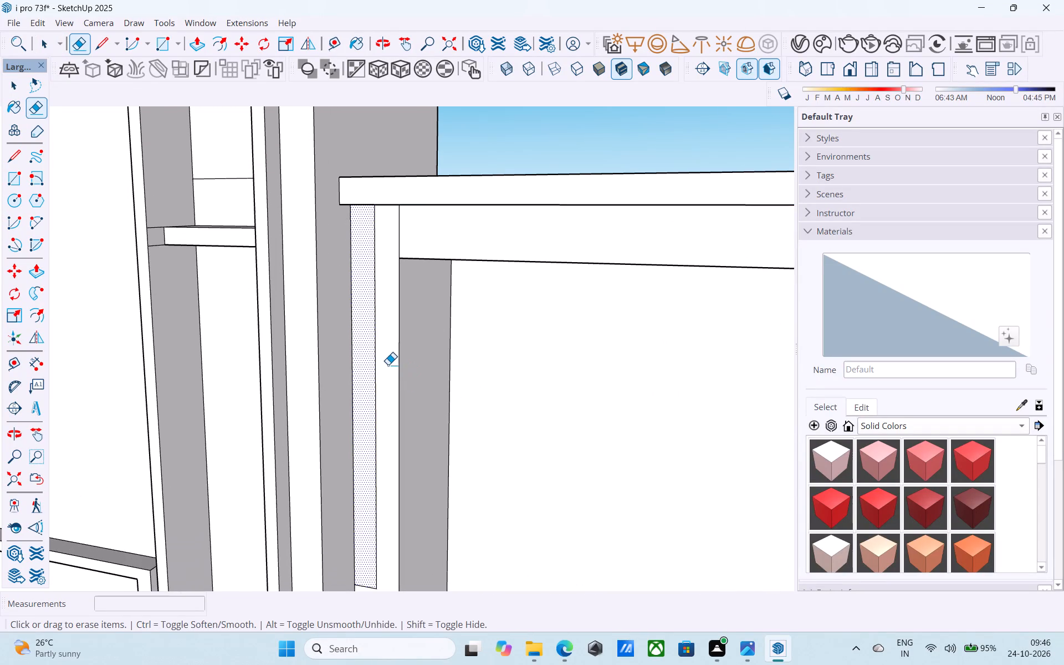
pyautogui.click(379, 363)
pyautogui.moveTo(407, 229); pyautogui.dragTo(396, 229)
pyautogui.moveTo(390, 231); pyautogui.dragTo(372, 234)
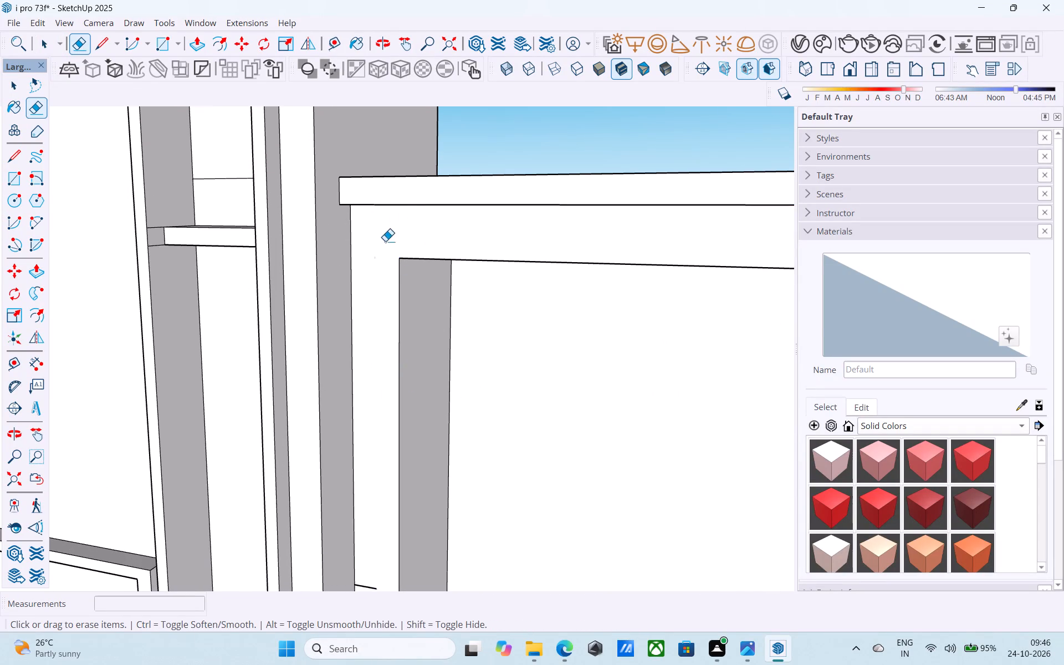
pyautogui.scroll(-6, 385, 241)
pyautogui.scroll(6, 380, 479)
pyautogui.moveTo(378, 398); pyautogui.dragTo(371, 385)
pyautogui.scroll(-11, 373, 389)
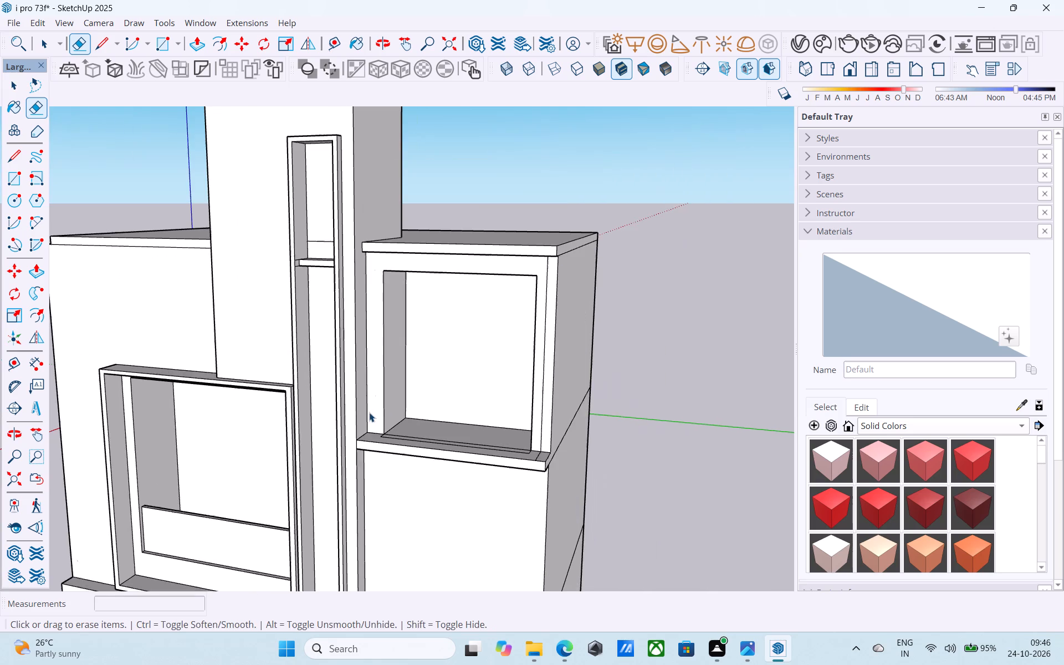
pyautogui.press('space')
# Push the merged frame face around the upper storey's window opening 2' inward.
pyautogui.scroll(-1, 374, 415)
pyautogui.moveTo(373, 415); pyautogui.dragTo(376, 480, button='middle')
pyautogui.scroll(3, 378, 475)
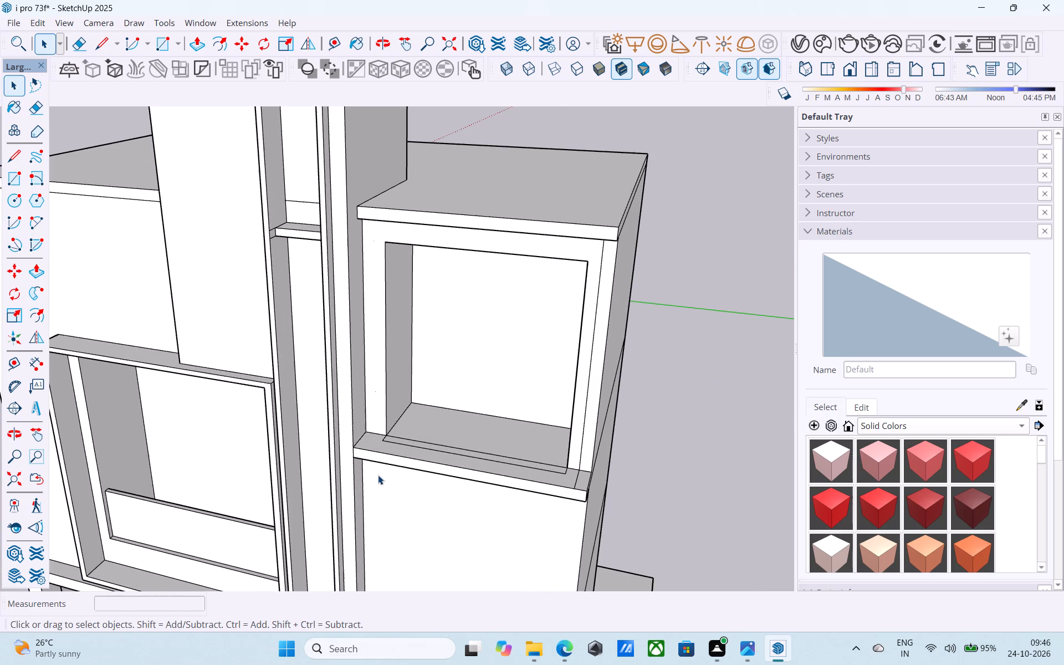
pyautogui.click(384, 407)
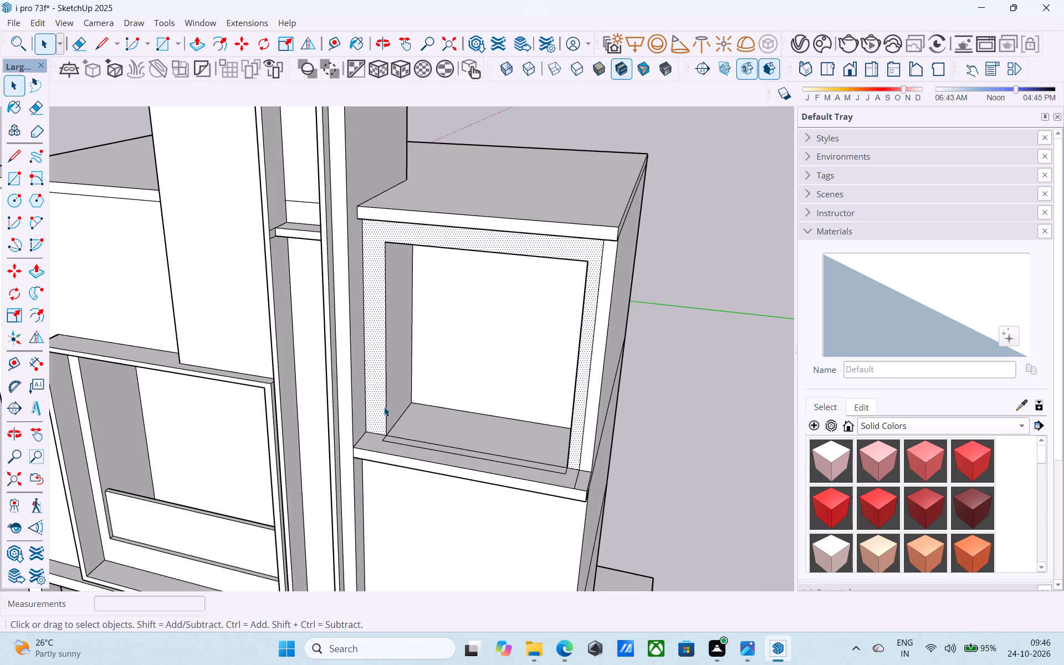
pyautogui.press('p')
pyautogui.click(384, 407)
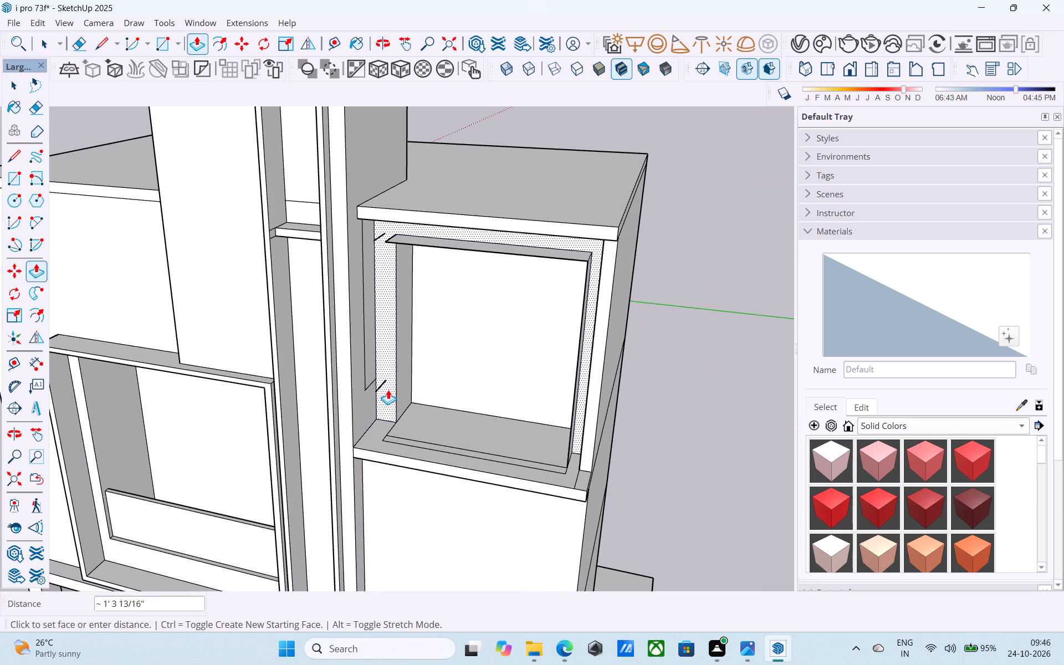
pyautogui.moveTo(410, 388); pyautogui.dragTo(502, 385, button='middle')
pyautogui.scroll(1, 489, 384)
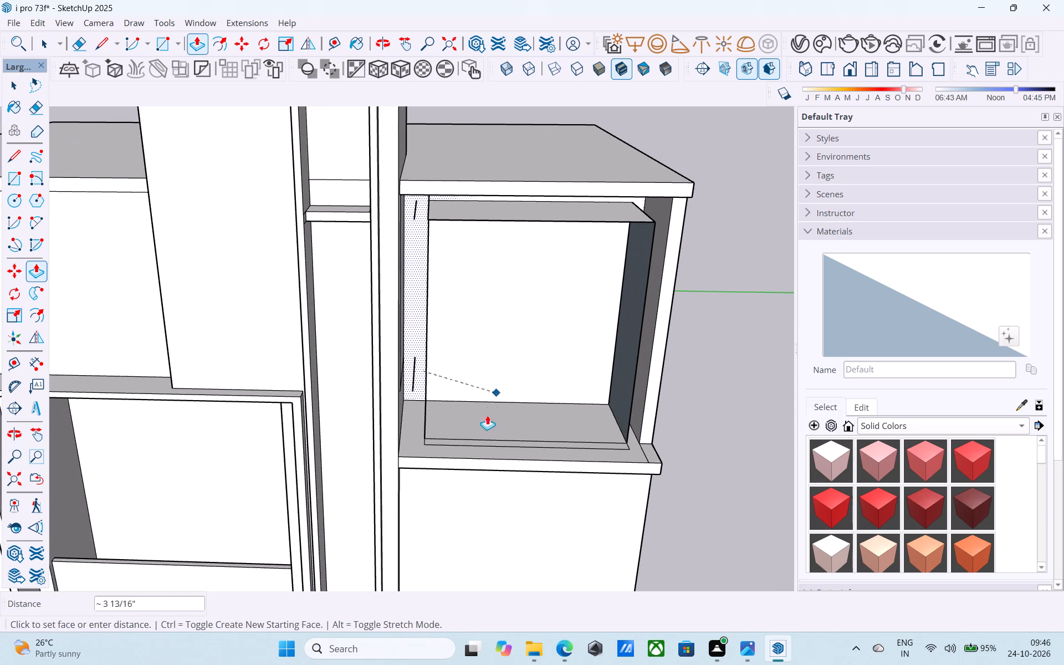
pyautogui.moveTo(470, 388); pyautogui.dragTo(456, 386, button='middle')
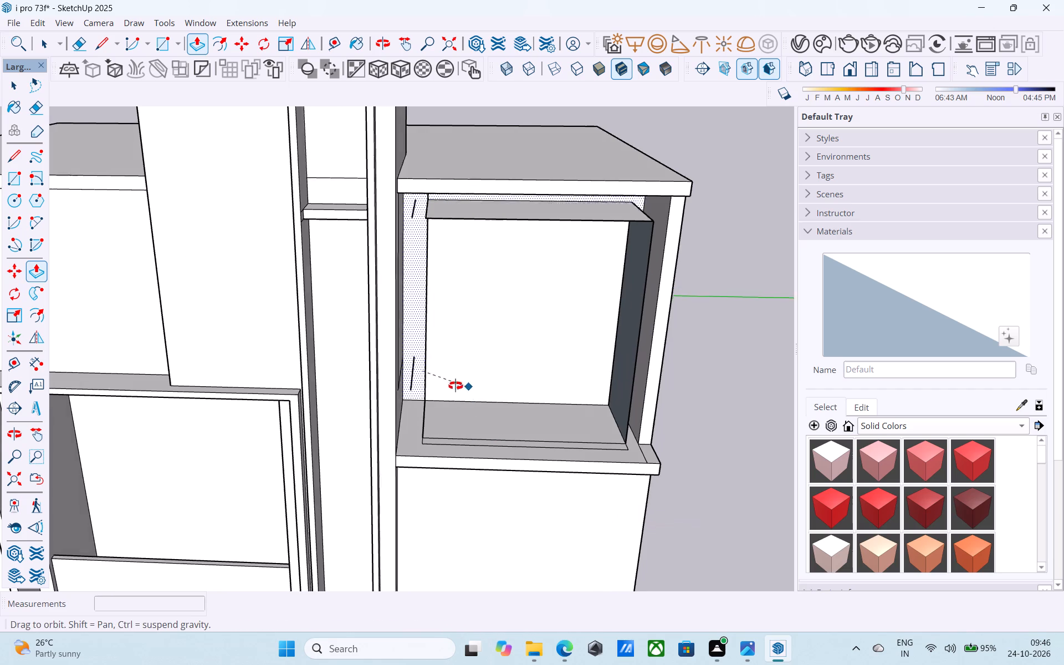
pyautogui.moveTo(456, 386); pyautogui.dragTo(391, 396, button='middle')
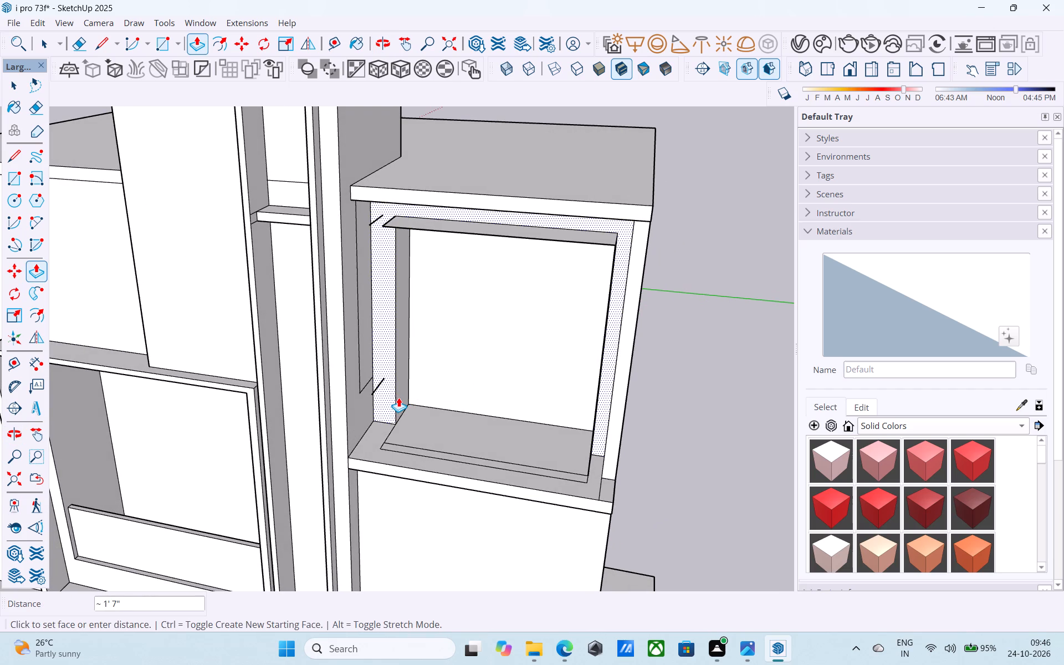
pyautogui.write("3'")
pyautogui.press('Return')
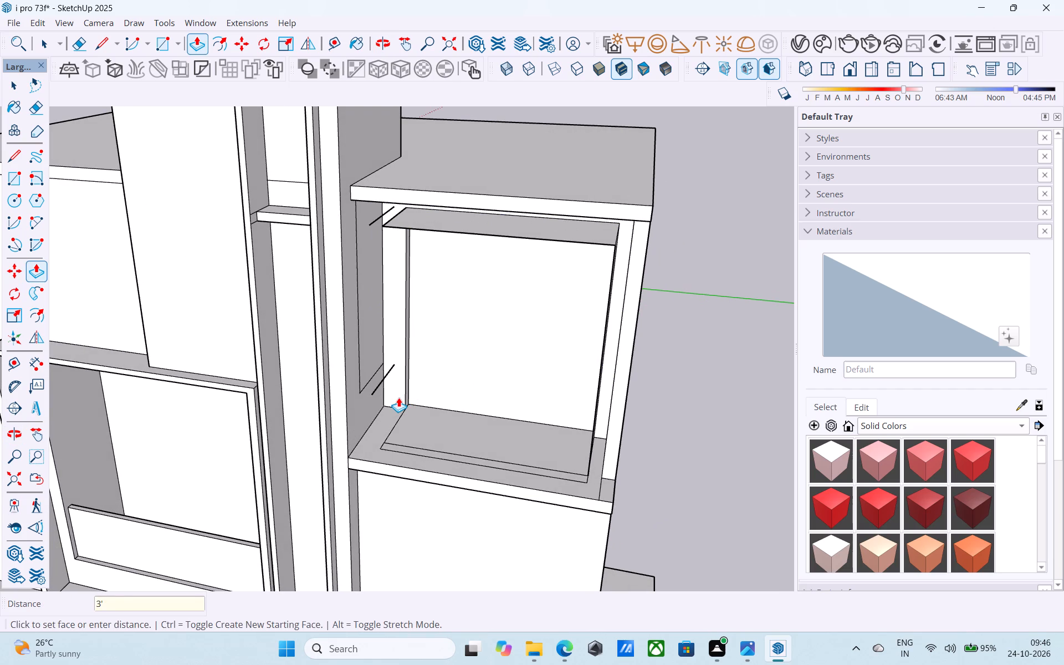
pyautogui.write("2'")
pyautogui.press('Return')
pyautogui.press('space')
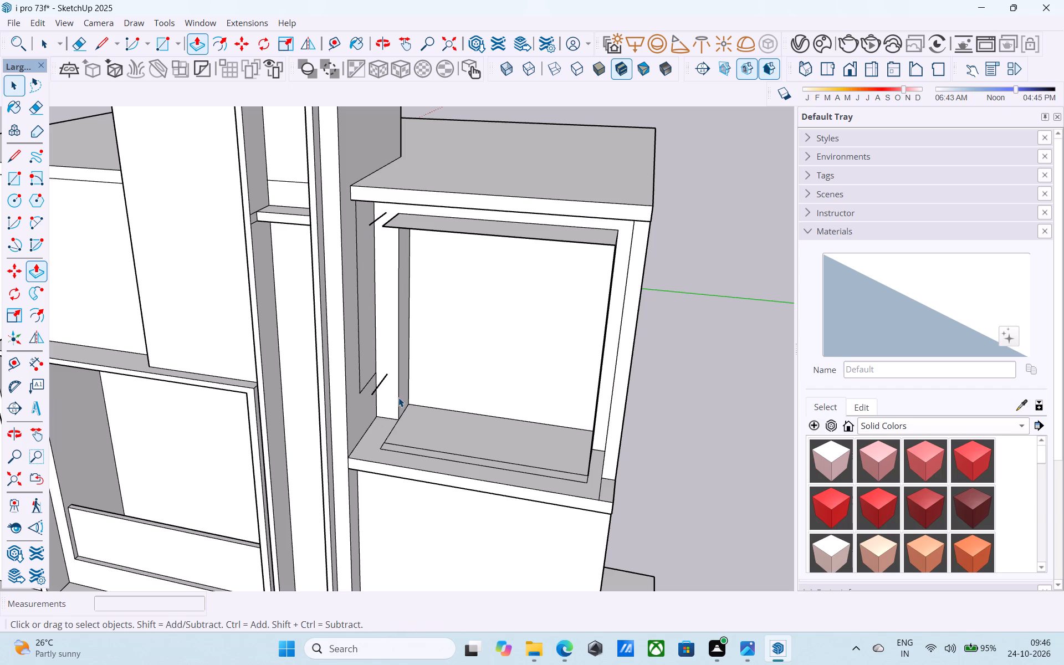
# Erase the leftover edges on the recess's side wall, at its lower part and at the upper corner beneath the roof slab.
pyautogui.press('e')
pyautogui.moveTo(444, 399); pyautogui.dragTo(407, 395, button='middle')
pyautogui.moveTo(357, 386); pyautogui.dragTo(353, 387)
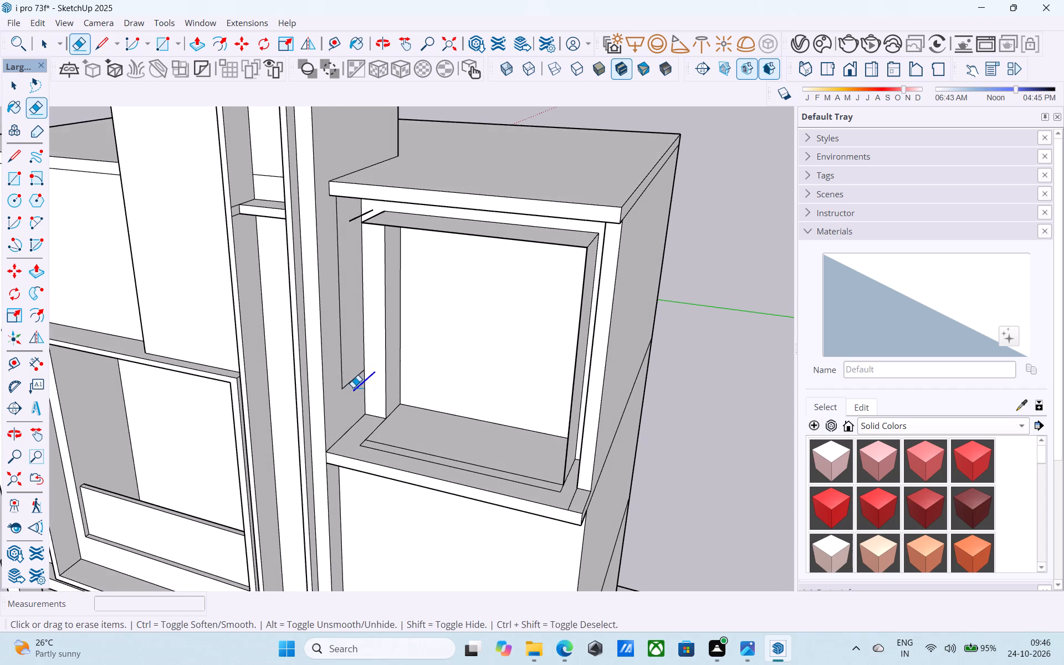
pyautogui.moveTo(353, 387); pyautogui.dragTo(350, 386)
pyautogui.click(347, 383)
pyautogui.moveTo(345, 383); pyautogui.dragTo(340, 380)
pyautogui.scroll(1, 357, 351)
pyautogui.keyDown('shift'); pyautogui.moveTo(351, 372); pyautogui.dragTo(335, 436, button='middle'); pyautogui.keyUp('shift')
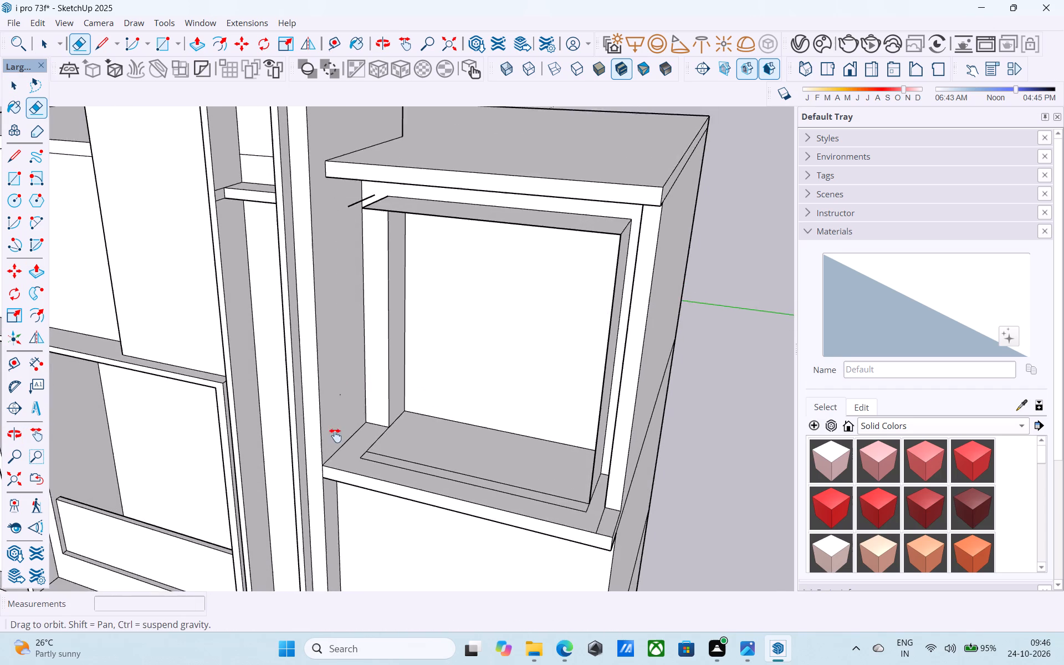
pyautogui.keyDown('shift'); pyautogui.moveTo(335, 436); pyautogui.dragTo(324, 467, button='middle'); pyautogui.keyUp('shift')
pyautogui.scroll(9, 348, 319)
pyautogui.click(339, 298)
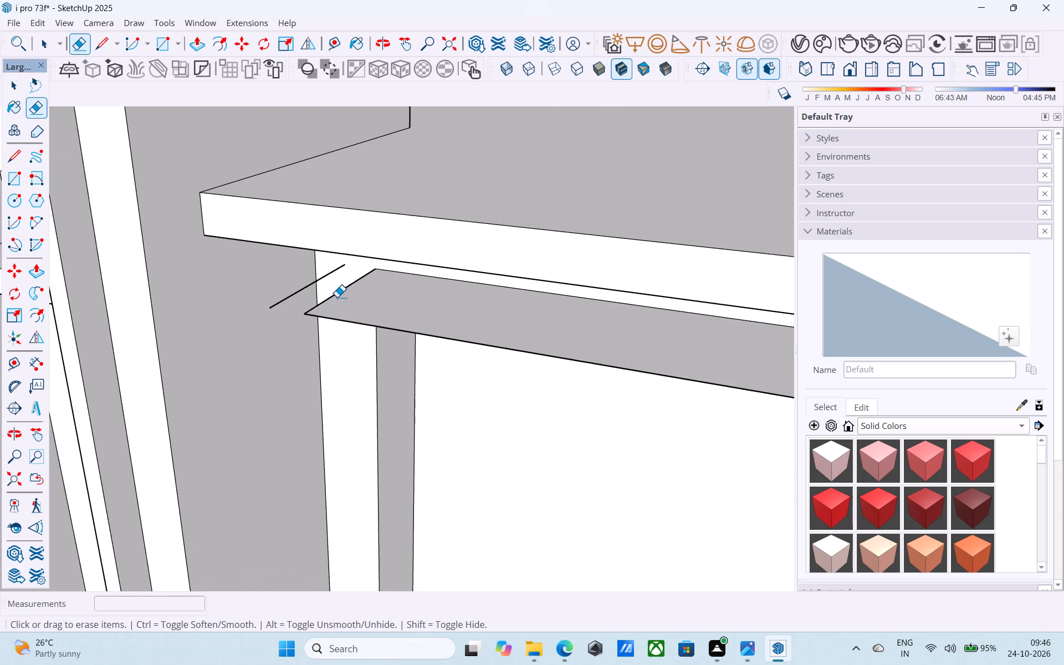
pyautogui.moveTo(333, 278); pyautogui.dragTo(328, 275)
pyautogui.moveTo(337, 314); pyautogui.dragTo(333, 336)
pyautogui.scroll(-3, 333, 336)
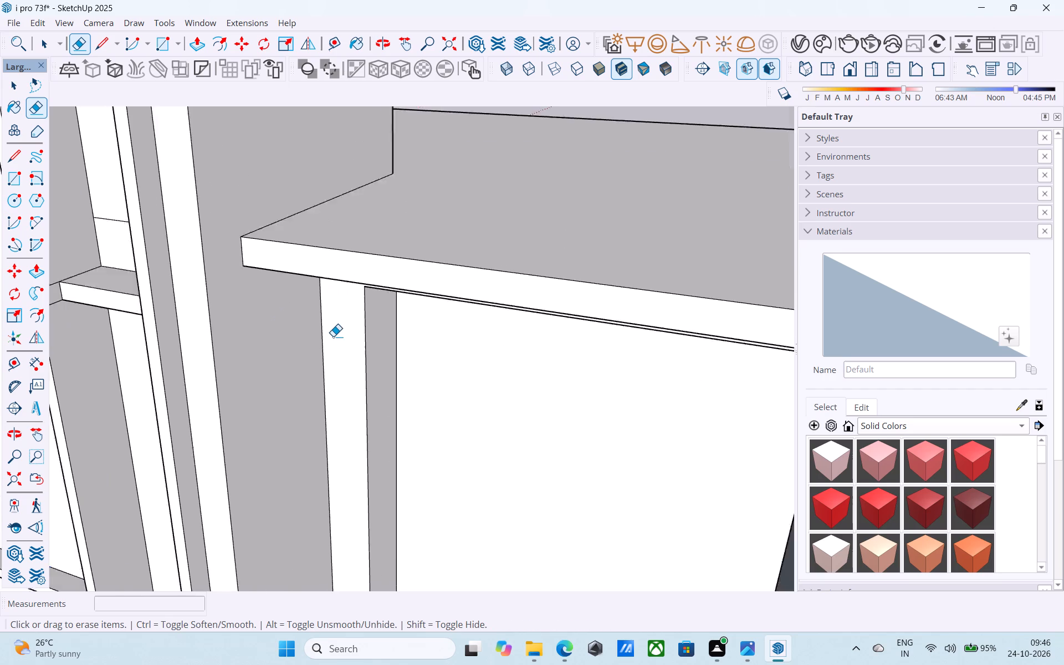
# Erase the loose back-facing panel projecting from the opening's jamb beside the outer side wall.
pyautogui.scroll(-7, 333, 336)
pyautogui.moveTo(342, 346); pyautogui.dragTo(603, 282, button='middle')
pyautogui.scroll(4, 629, 274)
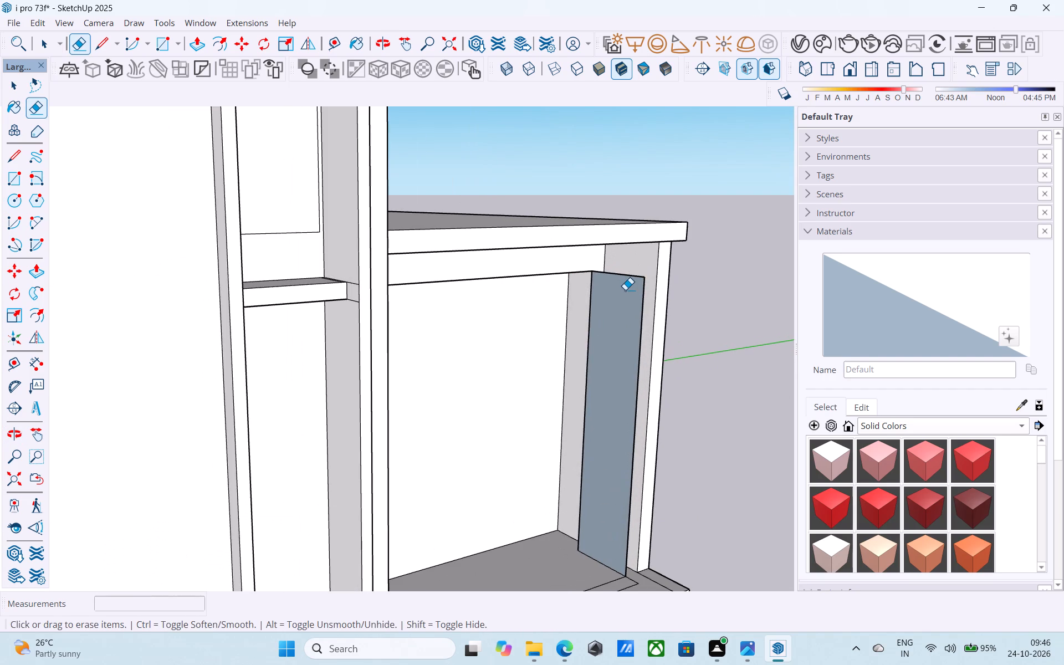
pyautogui.moveTo(625, 290); pyautogui.dragTo(626, 277)
pyautogui.moveTo(643, 303); pyautogui.dragTo(638, 300)
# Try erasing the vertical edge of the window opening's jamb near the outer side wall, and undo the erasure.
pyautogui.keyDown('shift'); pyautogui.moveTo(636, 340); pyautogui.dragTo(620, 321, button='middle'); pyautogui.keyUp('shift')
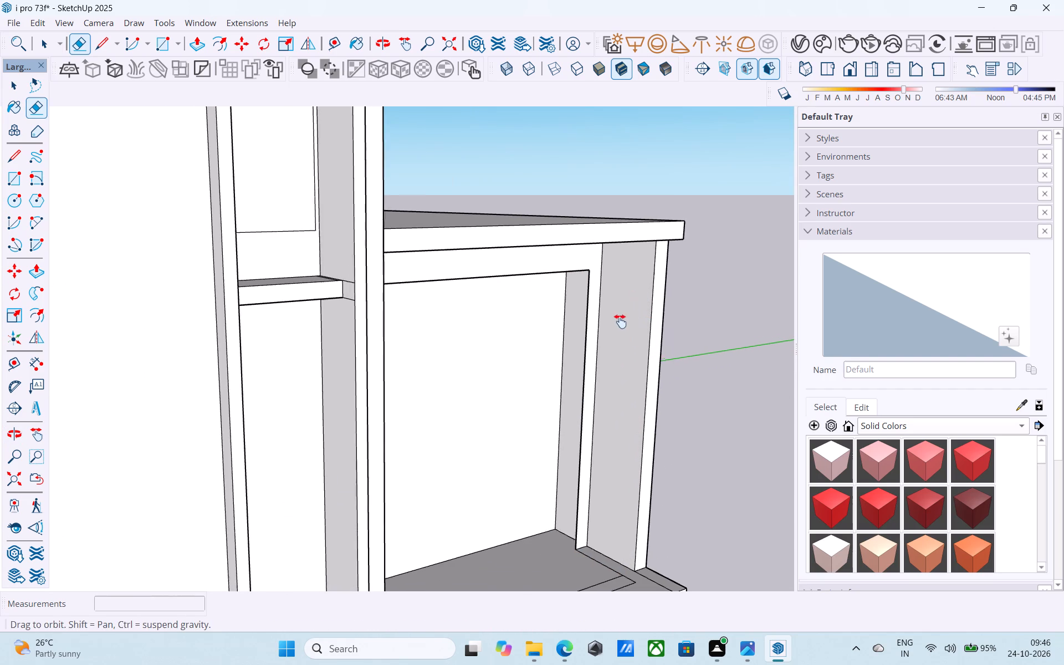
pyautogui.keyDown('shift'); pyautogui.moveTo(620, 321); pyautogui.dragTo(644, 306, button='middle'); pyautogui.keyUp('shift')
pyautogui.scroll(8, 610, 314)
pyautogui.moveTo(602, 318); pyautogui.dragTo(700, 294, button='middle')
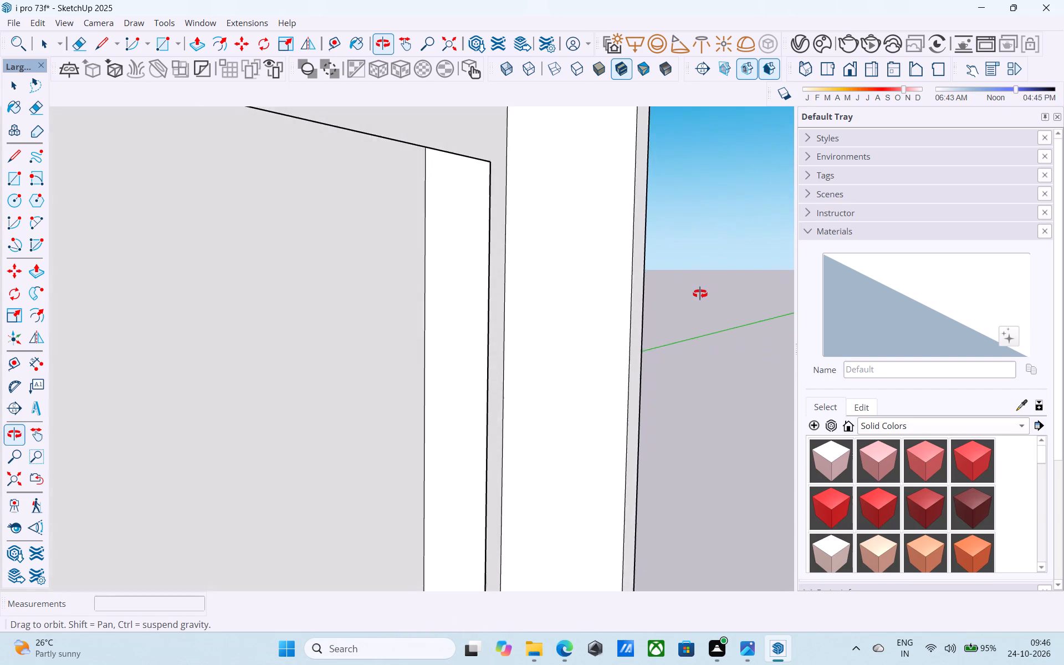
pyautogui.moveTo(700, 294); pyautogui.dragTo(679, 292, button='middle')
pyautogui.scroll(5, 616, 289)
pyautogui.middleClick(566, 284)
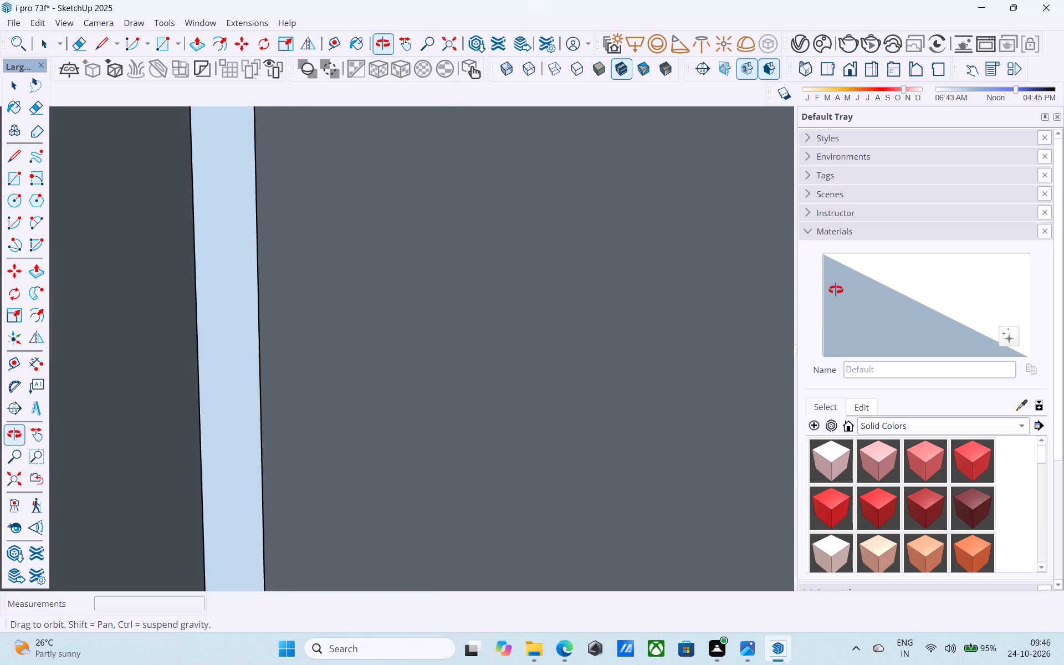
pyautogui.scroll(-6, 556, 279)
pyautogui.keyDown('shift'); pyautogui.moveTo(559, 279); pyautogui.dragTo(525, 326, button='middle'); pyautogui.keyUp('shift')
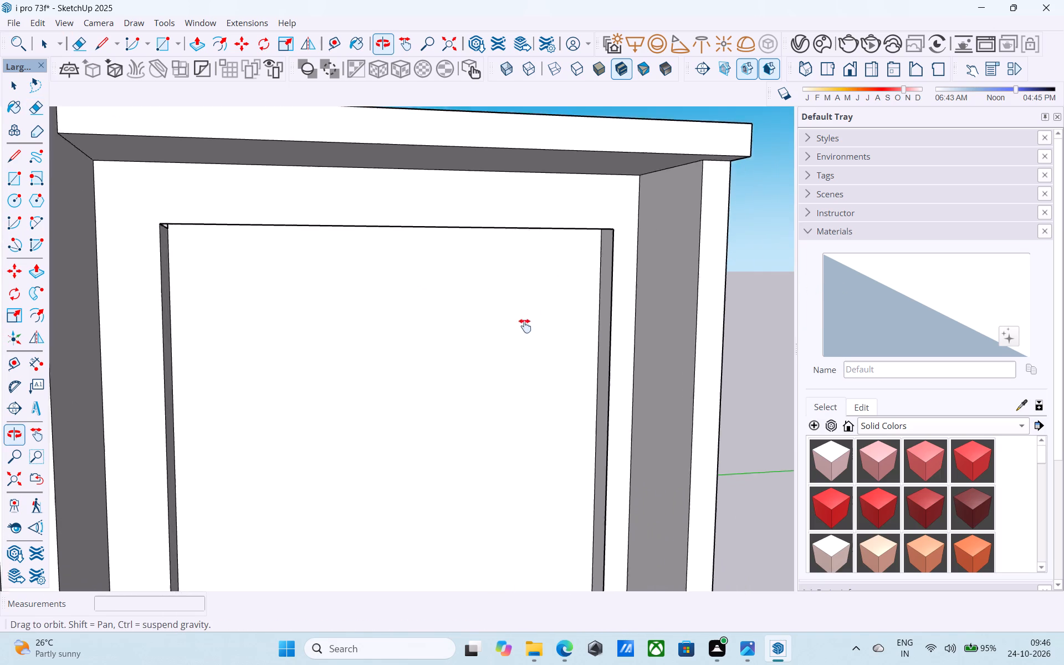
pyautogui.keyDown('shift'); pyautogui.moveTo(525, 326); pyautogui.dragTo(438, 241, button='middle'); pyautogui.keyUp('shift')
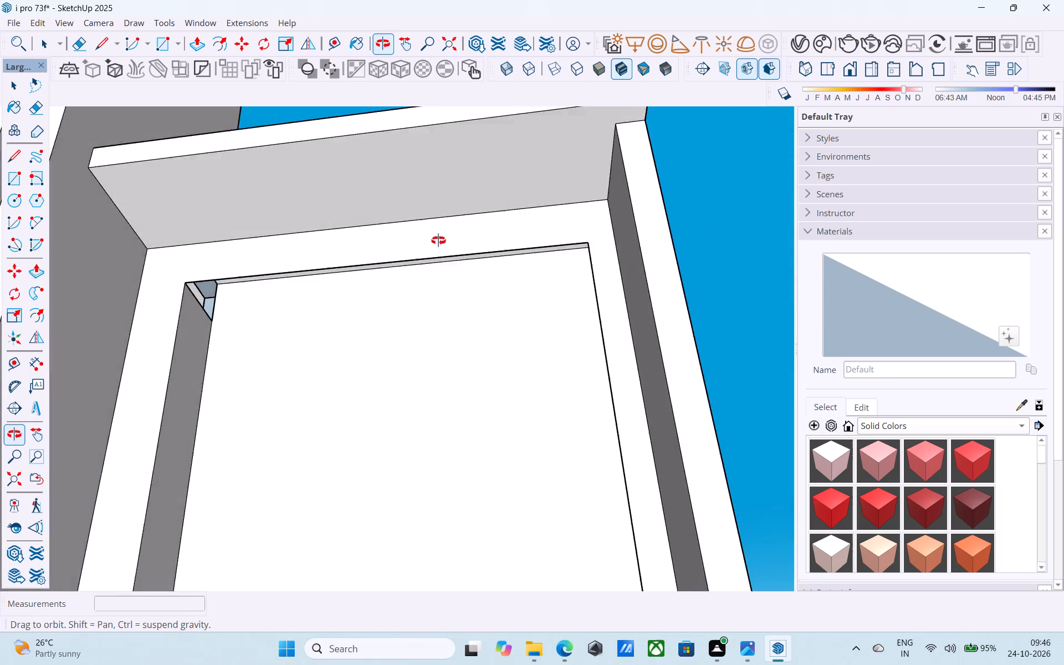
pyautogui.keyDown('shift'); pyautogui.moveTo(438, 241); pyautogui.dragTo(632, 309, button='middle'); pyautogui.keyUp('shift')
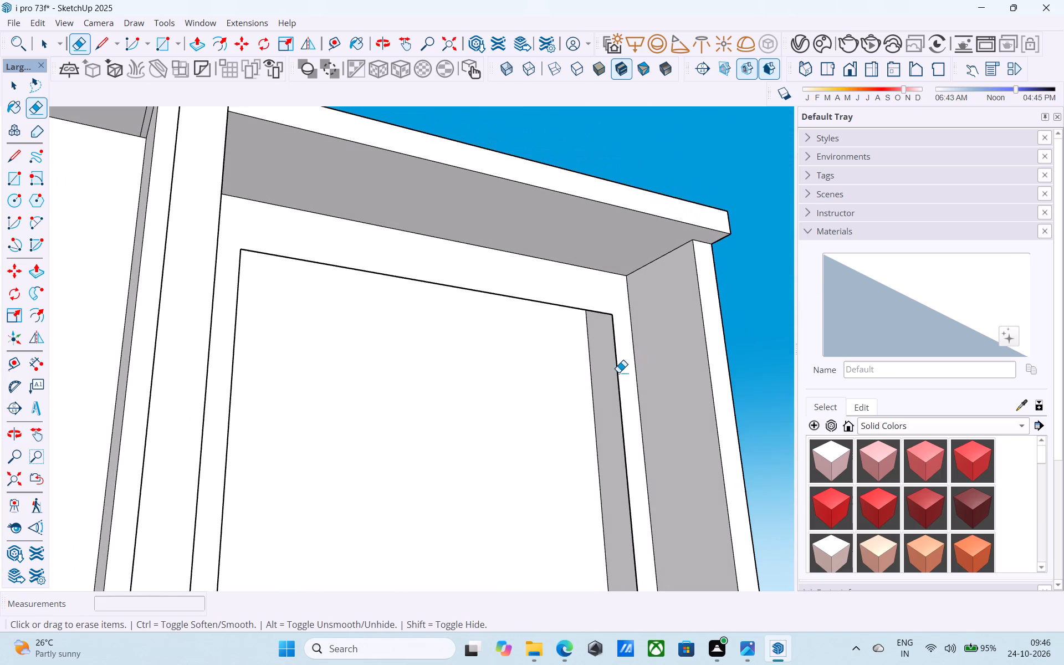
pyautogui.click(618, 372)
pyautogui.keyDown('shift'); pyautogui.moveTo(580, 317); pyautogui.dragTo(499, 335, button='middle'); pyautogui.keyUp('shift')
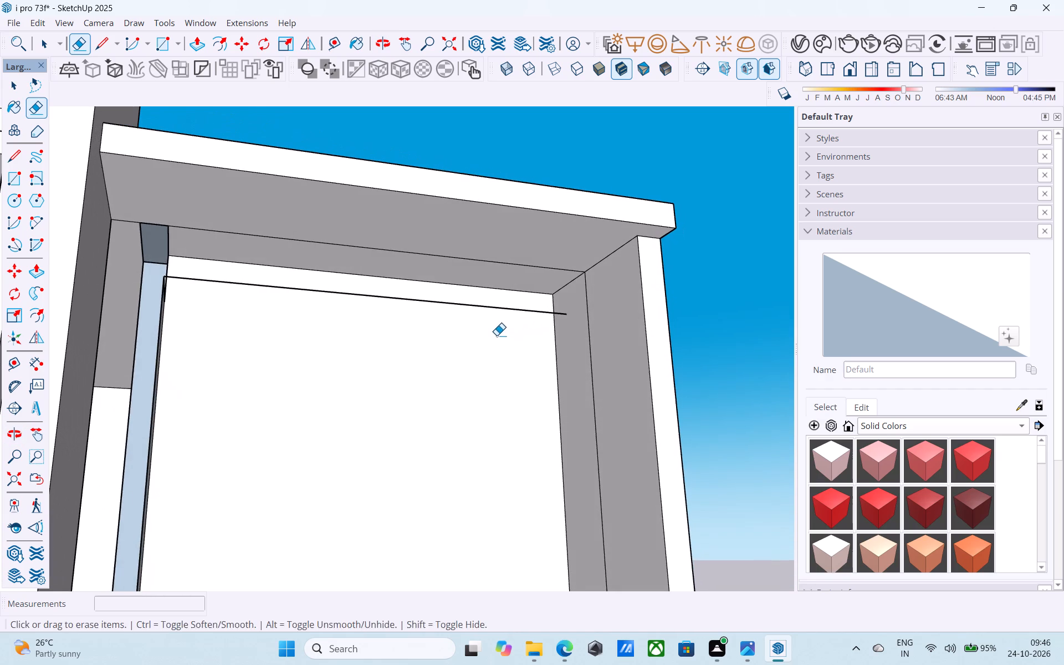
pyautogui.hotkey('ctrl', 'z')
# Draw a 1' 6" by 1' rectangle over the gap at the opening's upper inner corner.
pyautogui.keyDown('shift'); pyautogui.moveTo(339, 309); pyautogui.dragTo(257, 205, button='middle'); pyautogui.keyUp('shift')
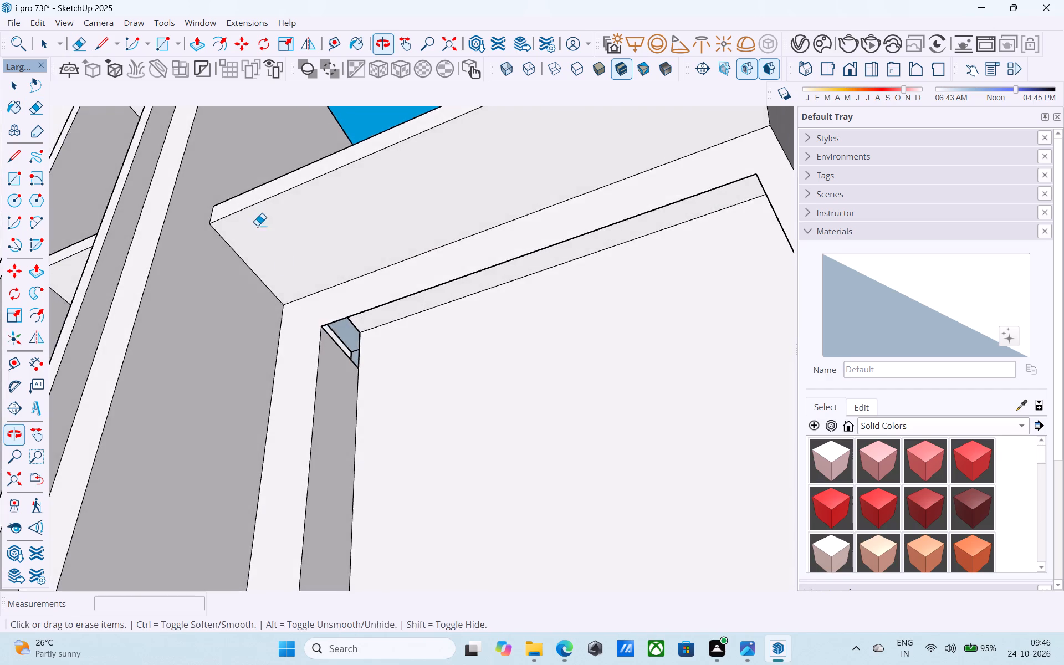
pyautogui.scroll(5, 362, 358)
pyautogui.moveTo(359, 354); pyautogui.dragTo(142, 399, button='middle')
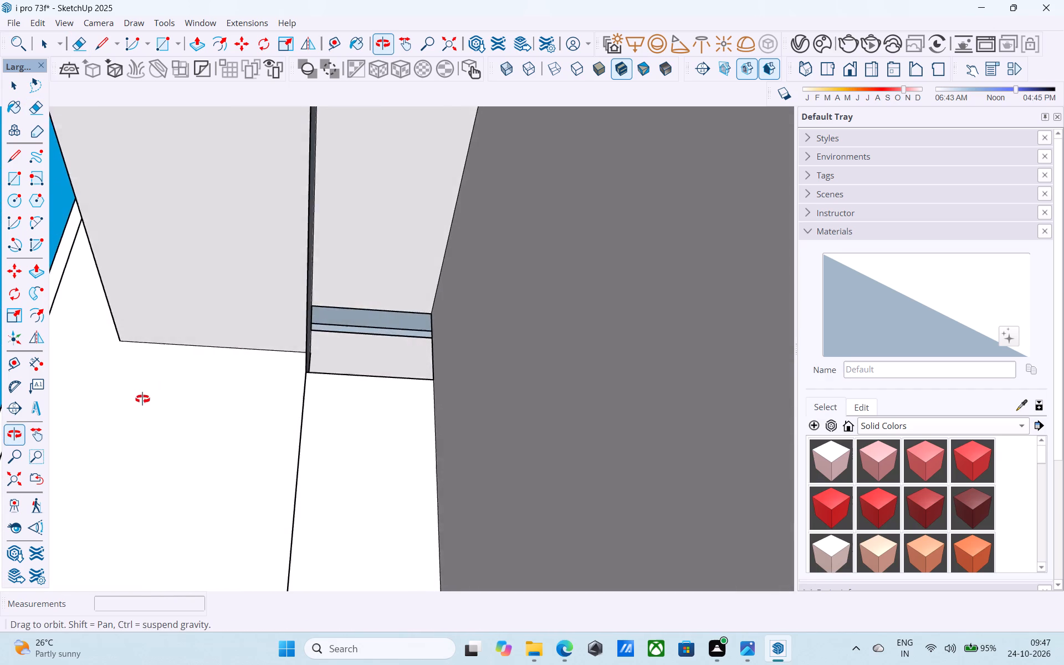
pyautogui.moveTo(142, 399); pyautogui.dragTo(134, 411, button='middle')
pyautogui.press('r')
pyautogui.scroll(3, 304, 324)
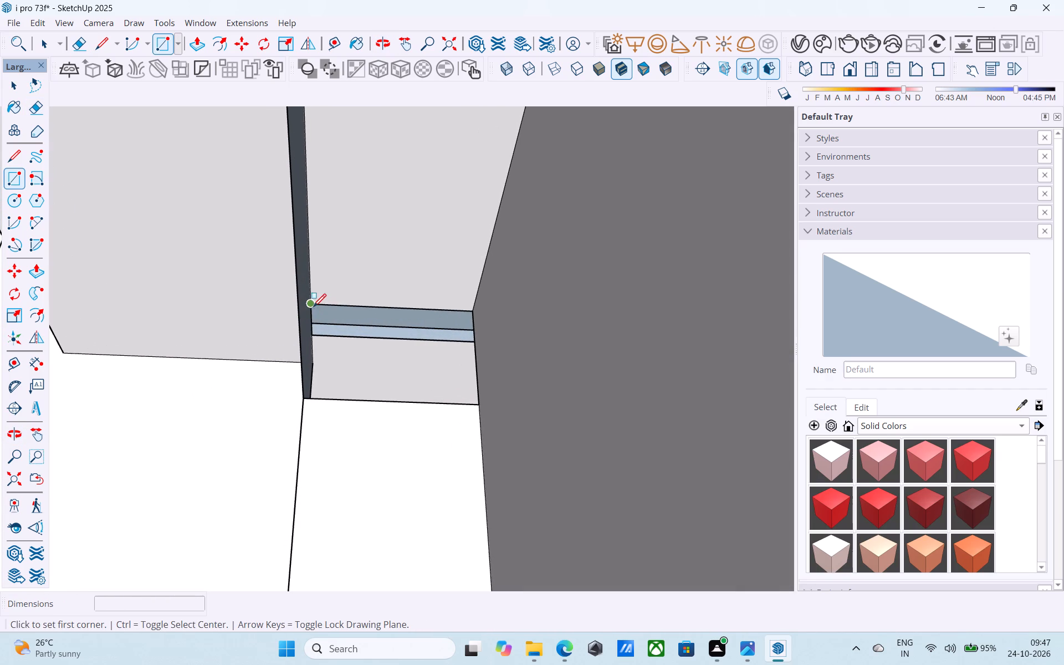
pyautogui.click(308, 305)
pyautogui.press('r')
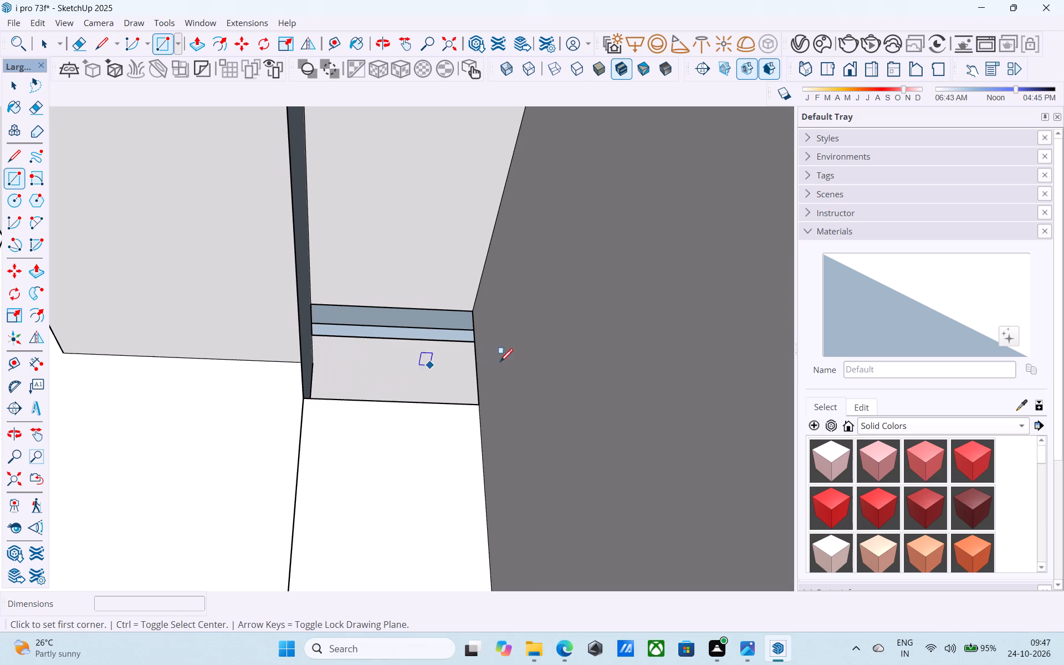
pyautogui.click(475, 310)
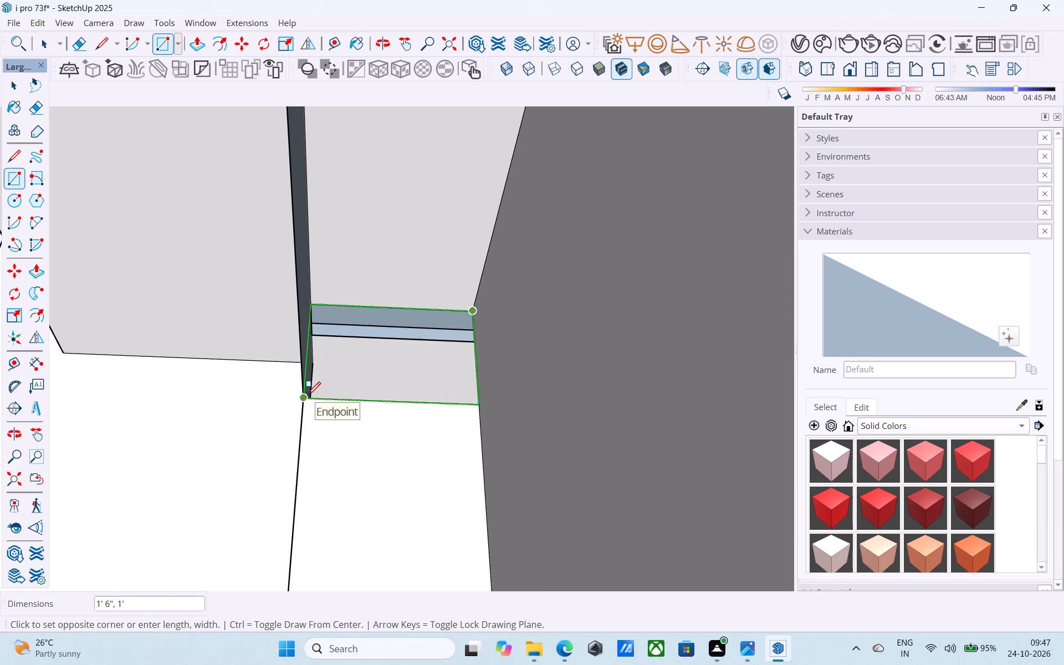
pyautogui.click(307, 396)
pyautogui.press('space')
# Erase the window opening's top edge and the loose vertical edge beside the outer jamb to clear the frame face.
pyautogui.moveTo(328, 376); pyautogui.dragTo(564, 443, button='middle')
pyautogui.scroll(-11, 400, 344)
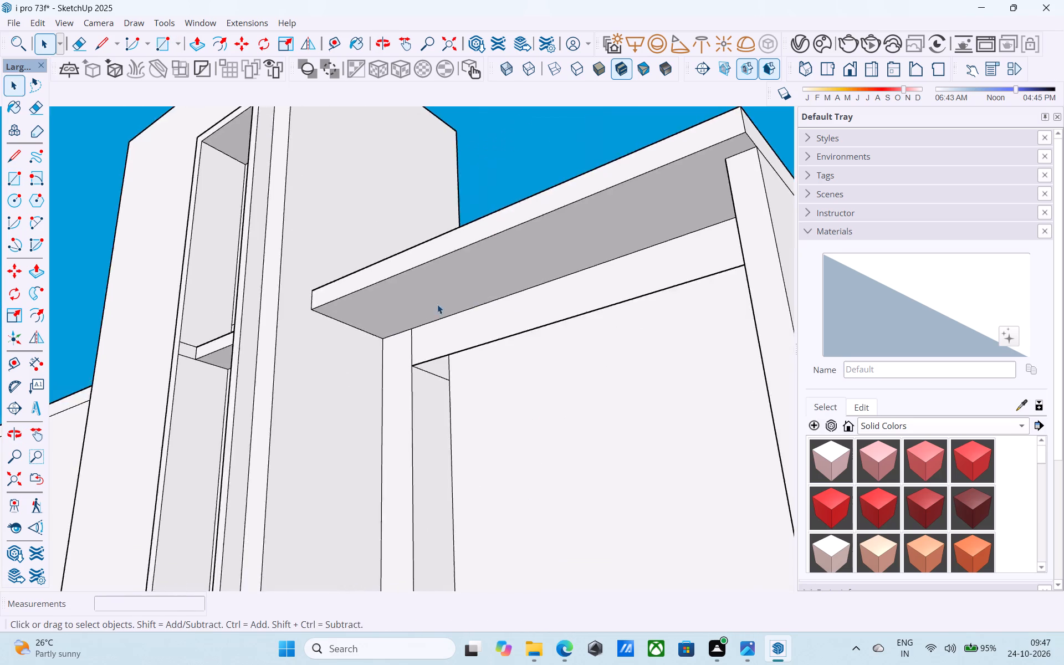
pyautogui.scroll(-2, 437, 304)
pyautogui.moveTo(532, 298); pyautogui.dragTo(901, 187, button='middle')
pyautogui.moveTo(636, 382); pyautogui.dragTo(621, 403, button='middle')
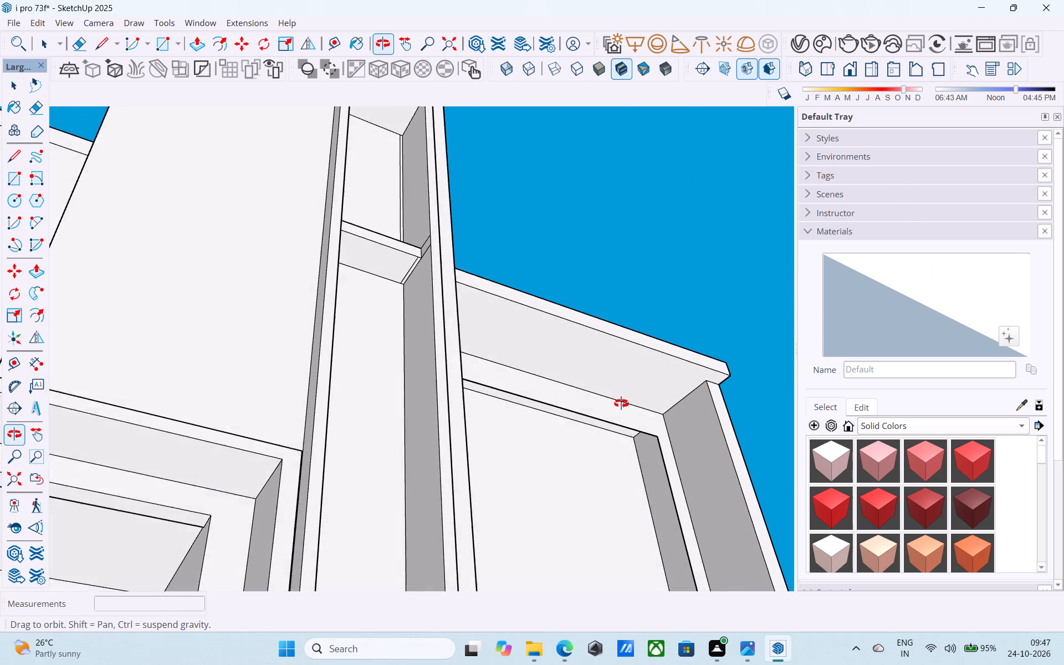
pyautogui.moveTo(621, 403); pyautogui.dragTo(606, 415, button='middle')
pyautogui.press('e')
pyautogui.click(622, 408)
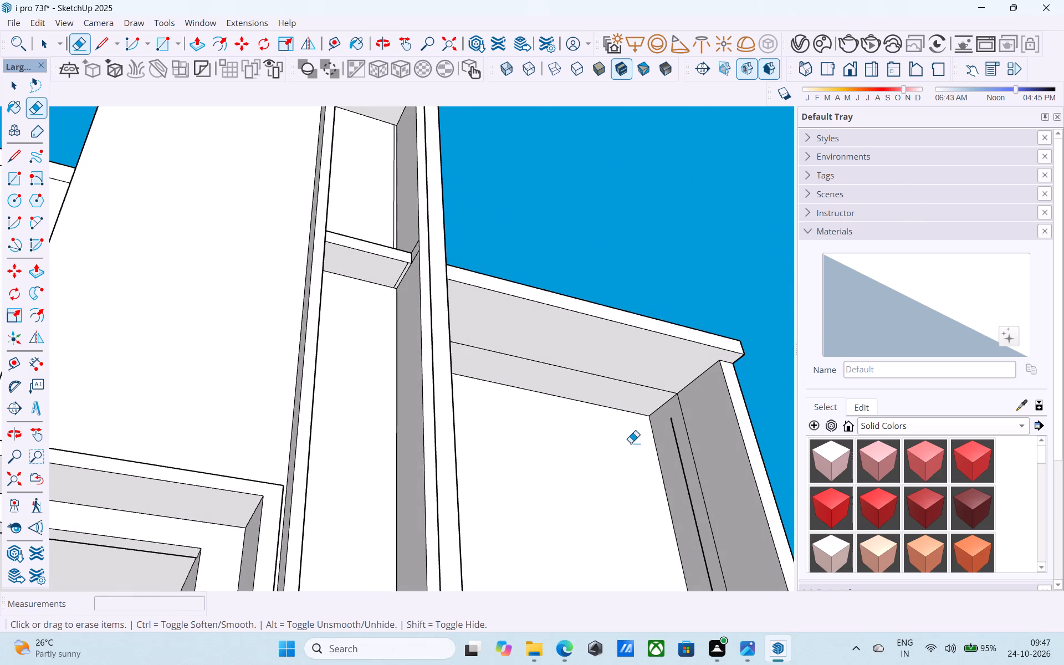
pyautogui.click(678, 441)
# Examine the whole front facade and the upper storey's recess from below and from a distance.
pyautogui.scroll(-6, 617, 372)
pyautogui.moveTo(590, 349); pyautogui.dragTo(409, 596, button='middle')
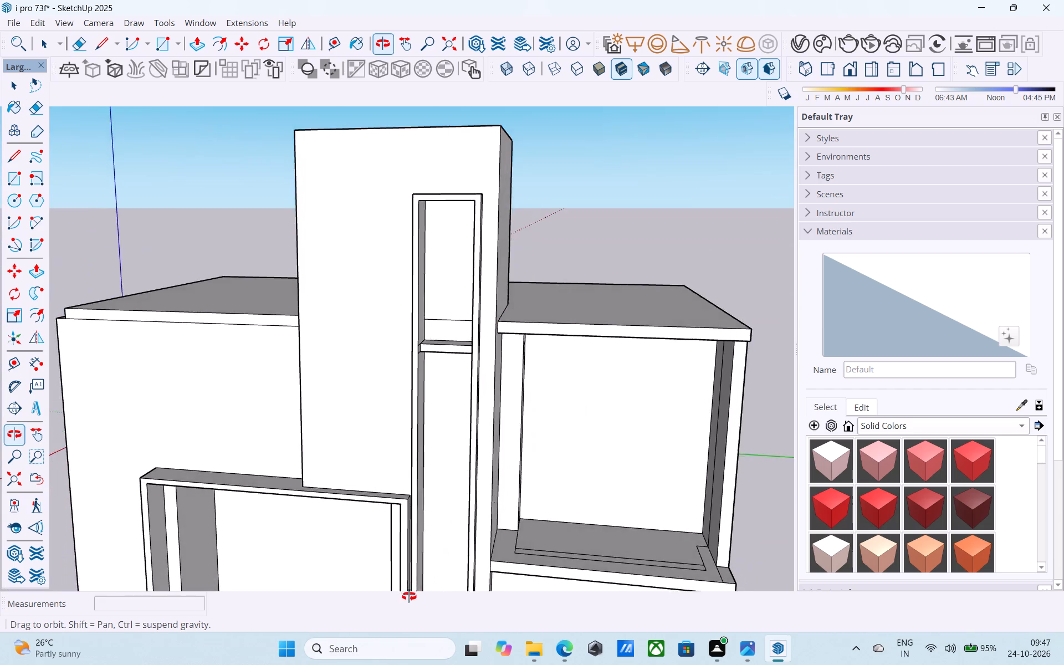
pyautogui.moveTo(409, 596); pyautogui.dragTo(410, 423, button='middle')
pyautogui.scroll(-7, 399, 375)
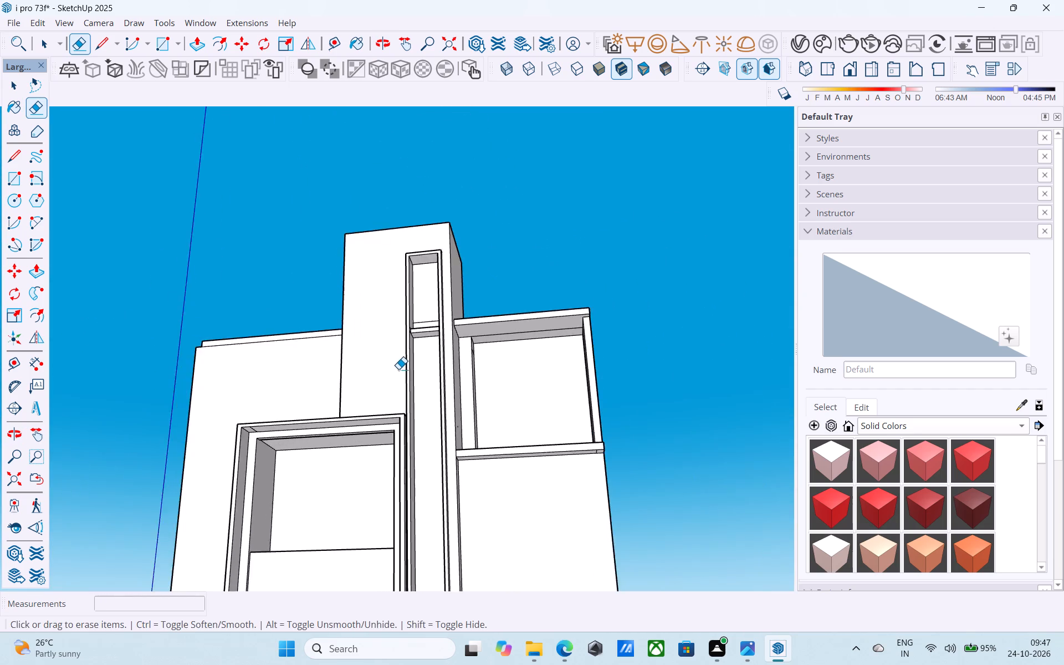
pyautogui.scroll(-4, 398, 369)
pyautogui.moveTo(402, 433); pyautogui.dragTo(442, 539, button='middle')
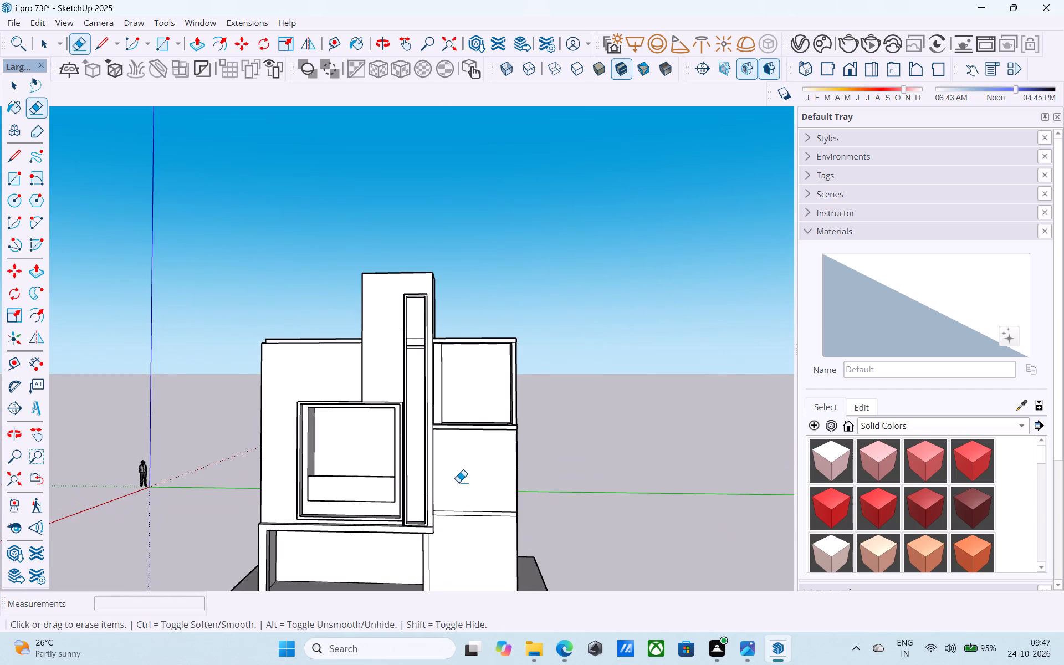
pyautogui.scroll(2, 456, 478)
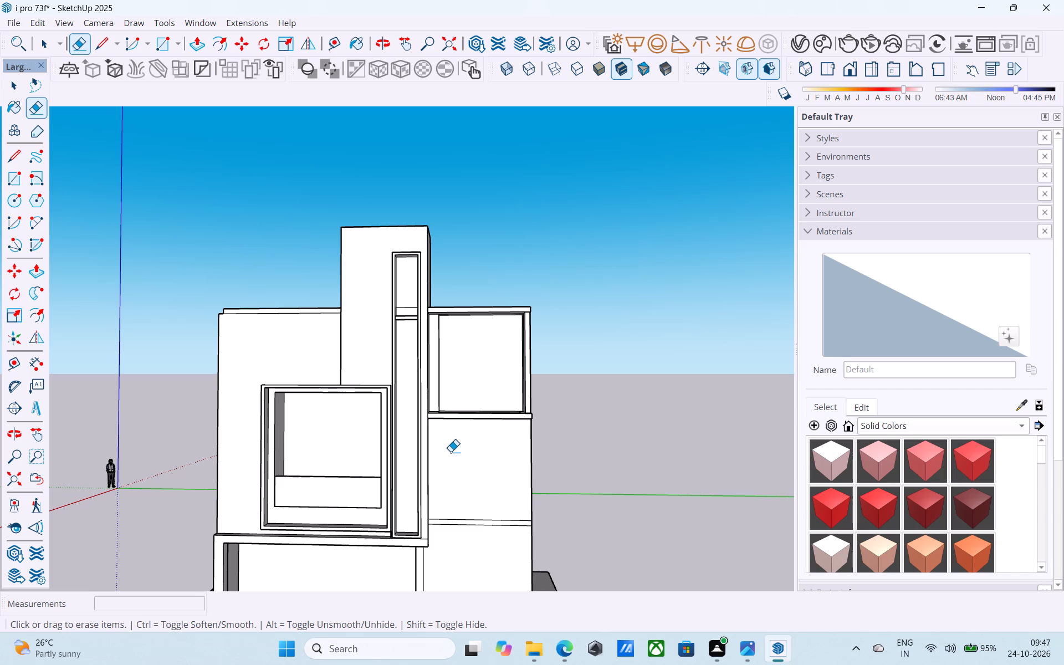
# Push/Pull the front face of the upper opening's outer jamb 6", flush with the roof slab's front edge.
pyautogui.scroll(2, 451, 451)
pyautogui.scroll(-6, 449, 453)
pyautogui.moveTo(449, 454); pyautogui.dragTo(449, 537, button='middle')
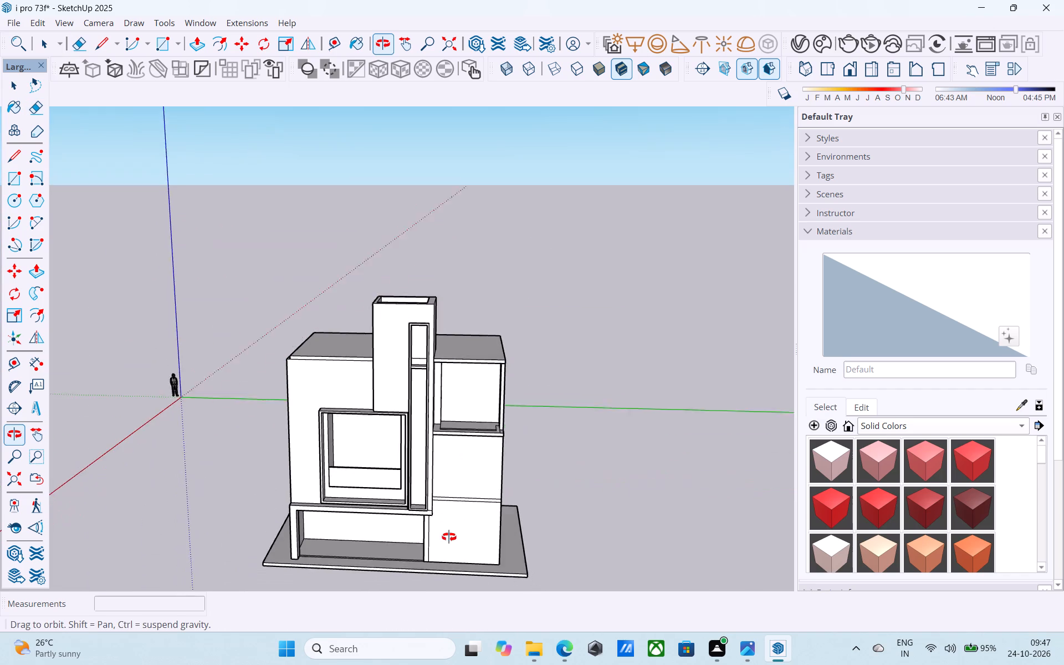
pyautogui.moveTo(449, 537); pyautogui.dragTo(459, 485, button='middle')
pyautogui.scroll(4, 484, 415)
pyautogui.moveTo(484, 415); pyautogui.dragTo(506, 413, button='middle')
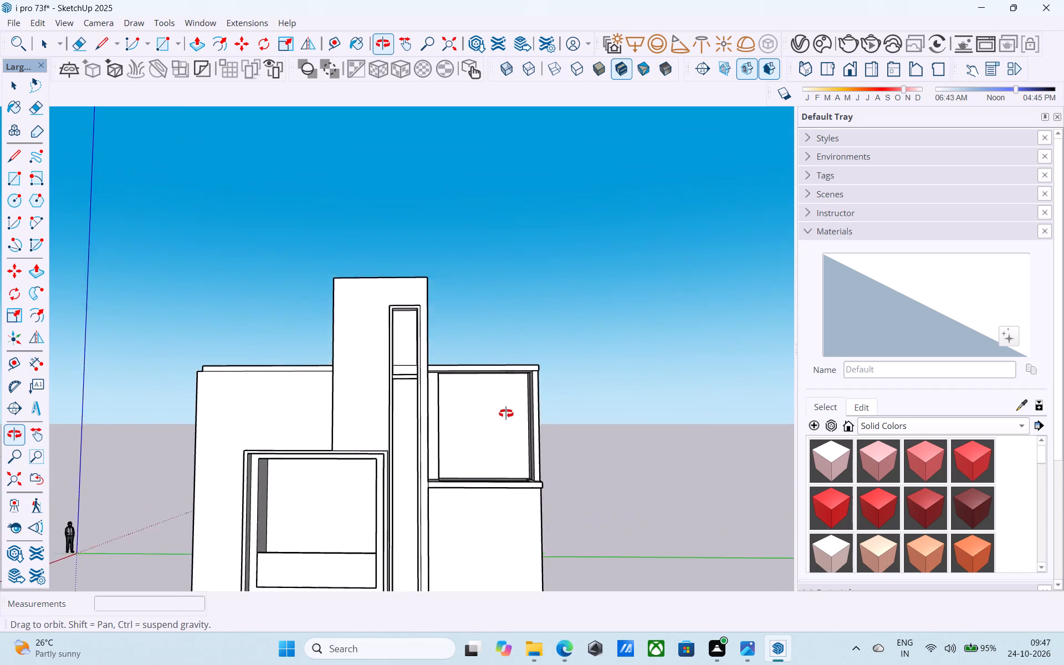
pyautogui.moveTo(506, 413); pyautogui.dragTo(507, 412, button='middle')
pyautogui.scroll(7, 521, 426)
pyautogui.keyDown('shift'); pyautogui.moveTo(522, 427); pyautogui.dragTo(500, 452, button='middle'); pyautogui.keyUp('shift')
pyautogui.scroll(5, 545, 408)
pyautogui.press('space')
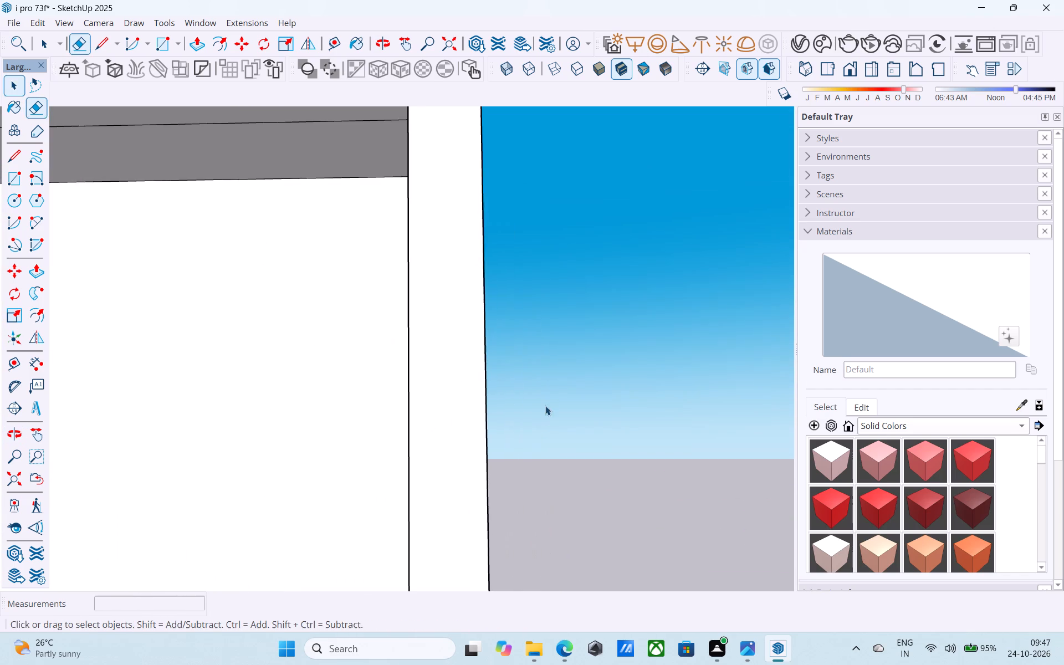
pyautogui.scroll(-6, 513, 389)
pyautogui.click(504, 351)
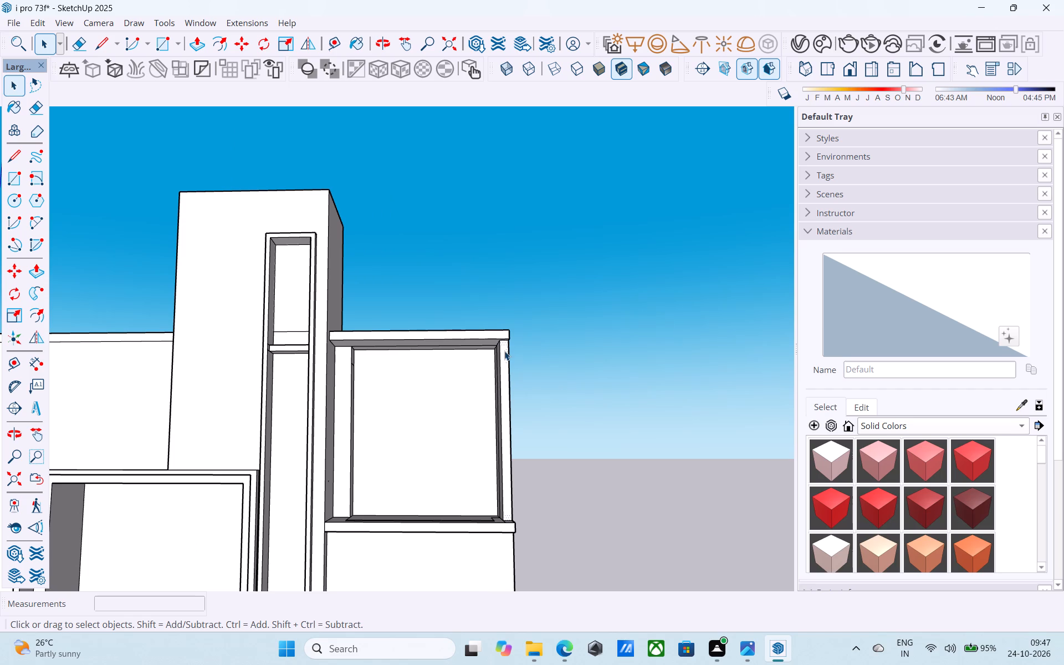
pyautogui.scroll(2, 504, 347)
pyautogui.press('p')
pyautogui.click(504, 347)
pyautogui.click(490, 325)
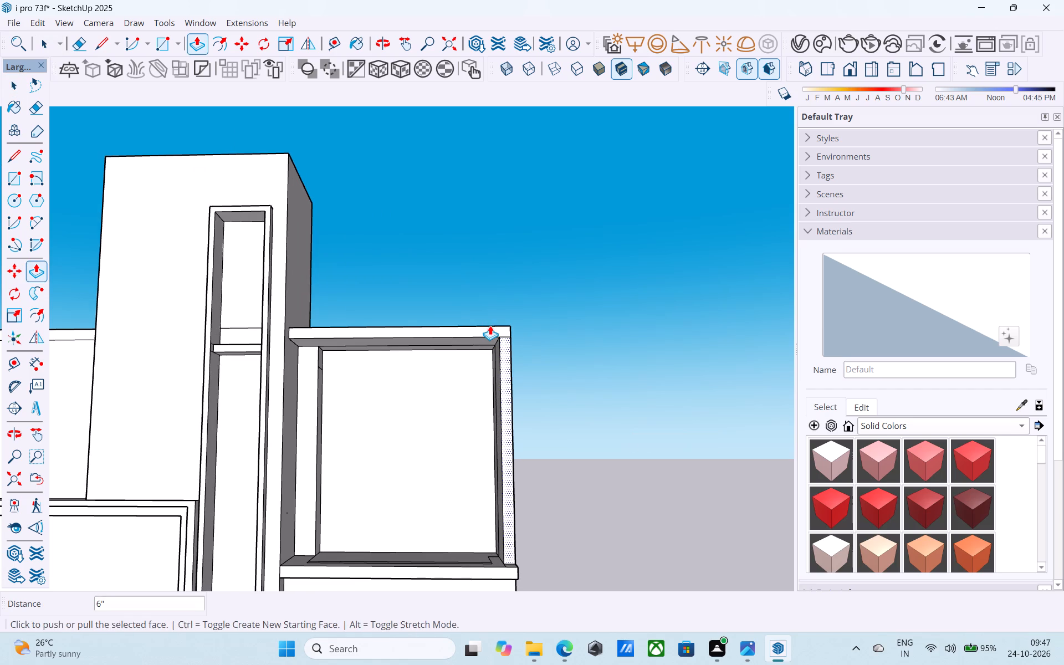
pyautogui.press('space')
# Examine the upper storey's recess, outer jamb and sill from the front, from above and from the side.
pyautogui.scroll(-13, 490, 325)
pyautogui.moveTo(493, 322); pyautogui.dragTo(523, 403, button='middle')
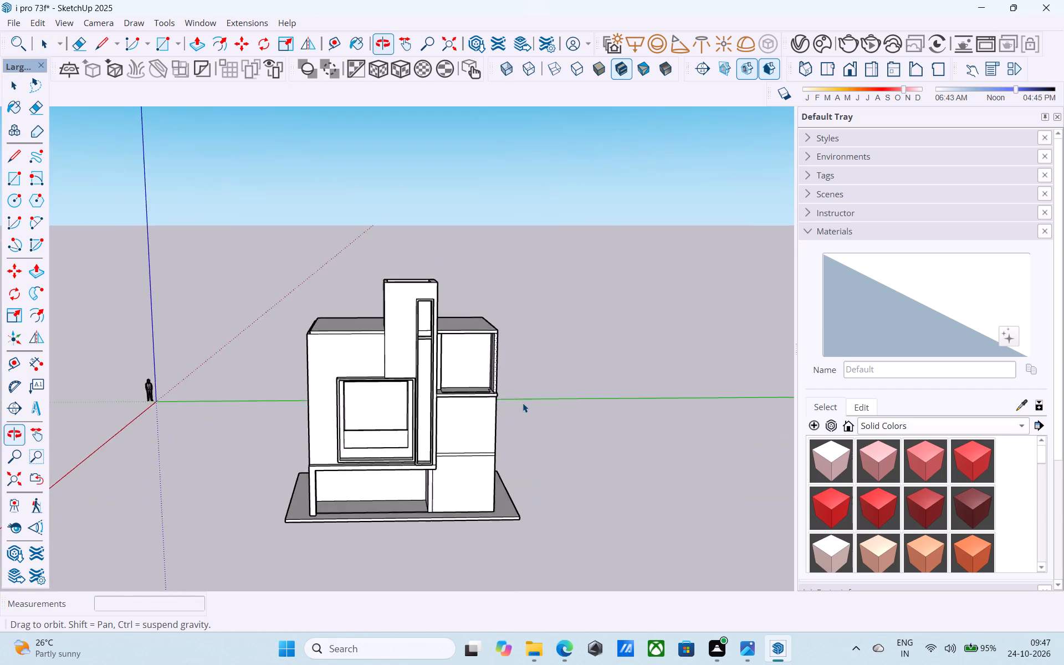
pyautogui.moveTo(523, 403); pyautogui.dragTo(521, 405, button='middle')
pyautogui.scroll(4, 524, 397)
pyautogui.scroll(-5, 516, 392)
pyautogui.scroll(5, 529, 450)
pyautogui.scroll(6, 487, 391)
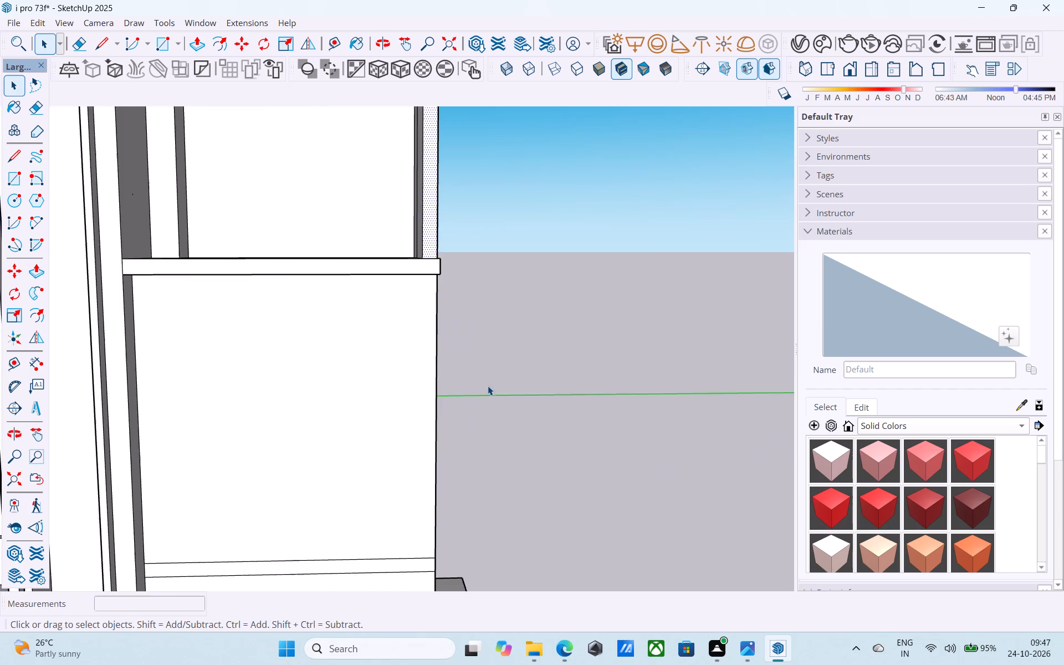
pyautogui.moveTo(468, 376); pyautogui.dragTo(473, 519, button='middle')
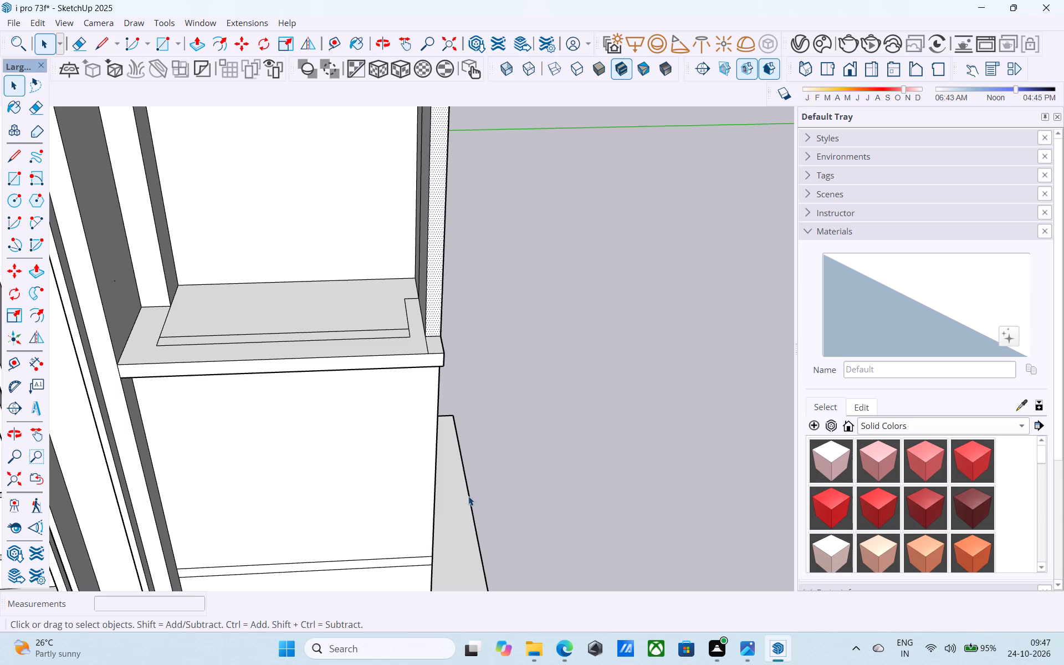
pyautogui.scroll(-5, 465, 498)
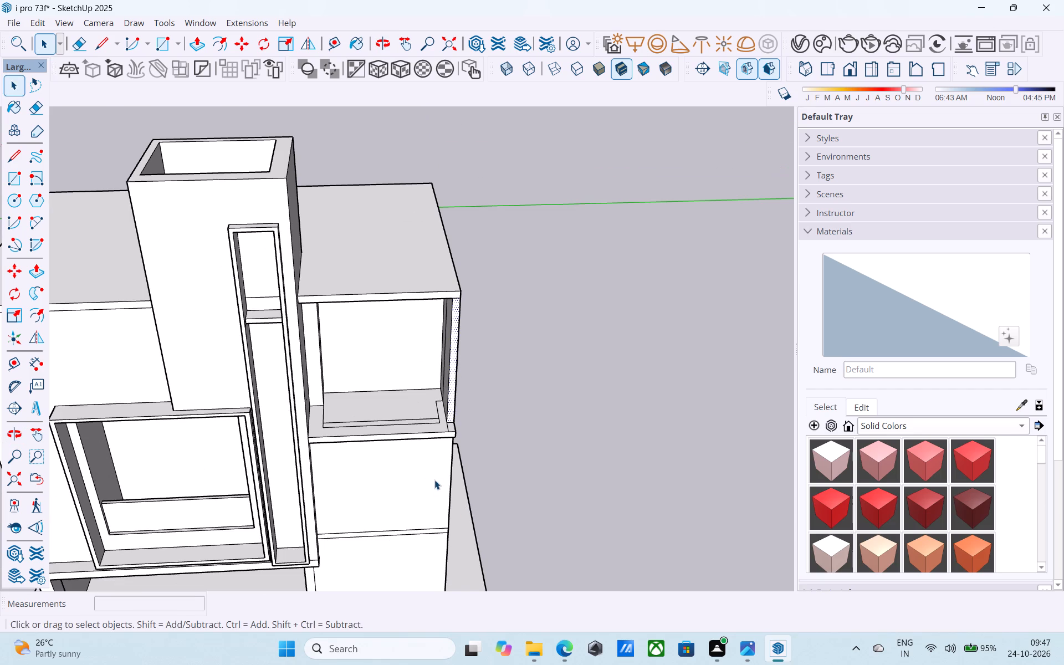
pyautogui.moveTo(434, 480); pyautogui.dragTo(53, 484, button='middle')
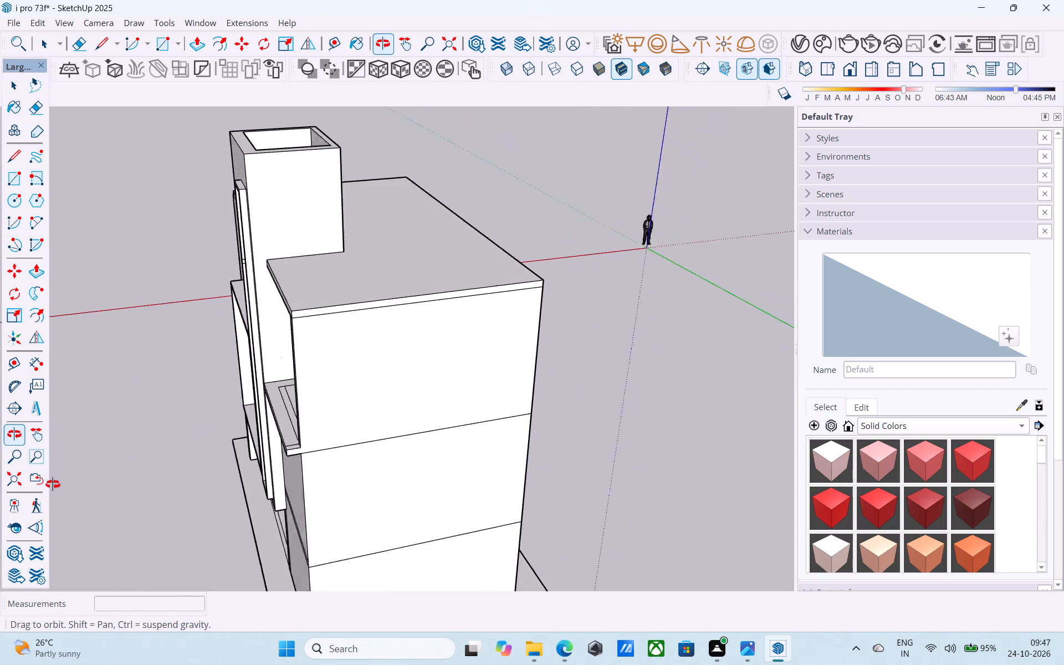
pyautogui.moveTo(53, 484); pyautogui.dragTo(397, 467, button='middle')
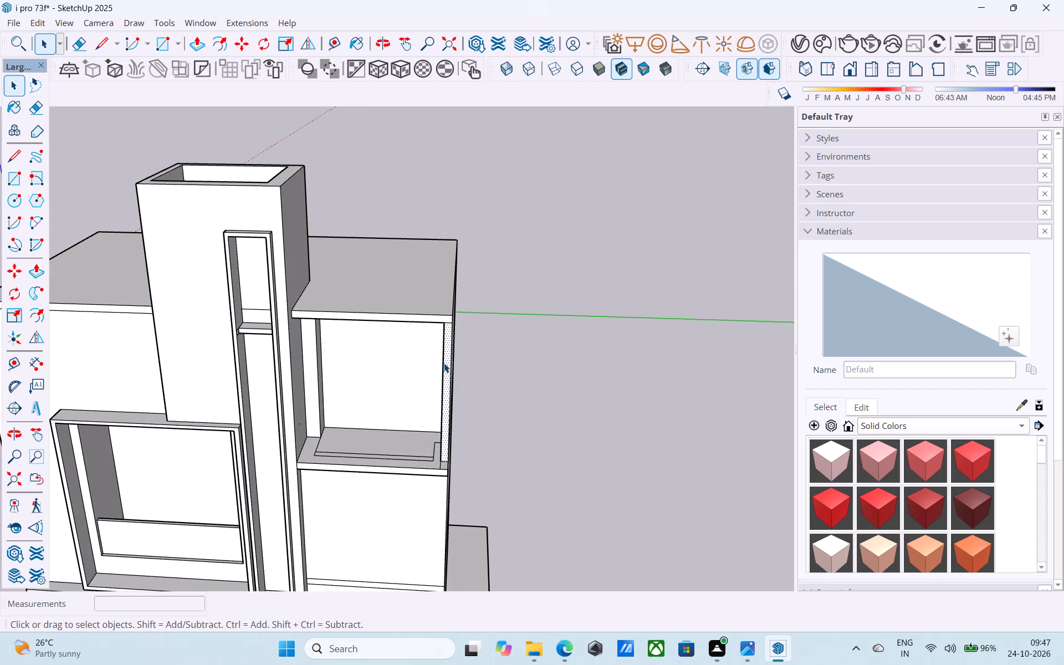
pyautogui.moveTo(413, 478); pyautogui.dragTo(408, 407, button='middle')
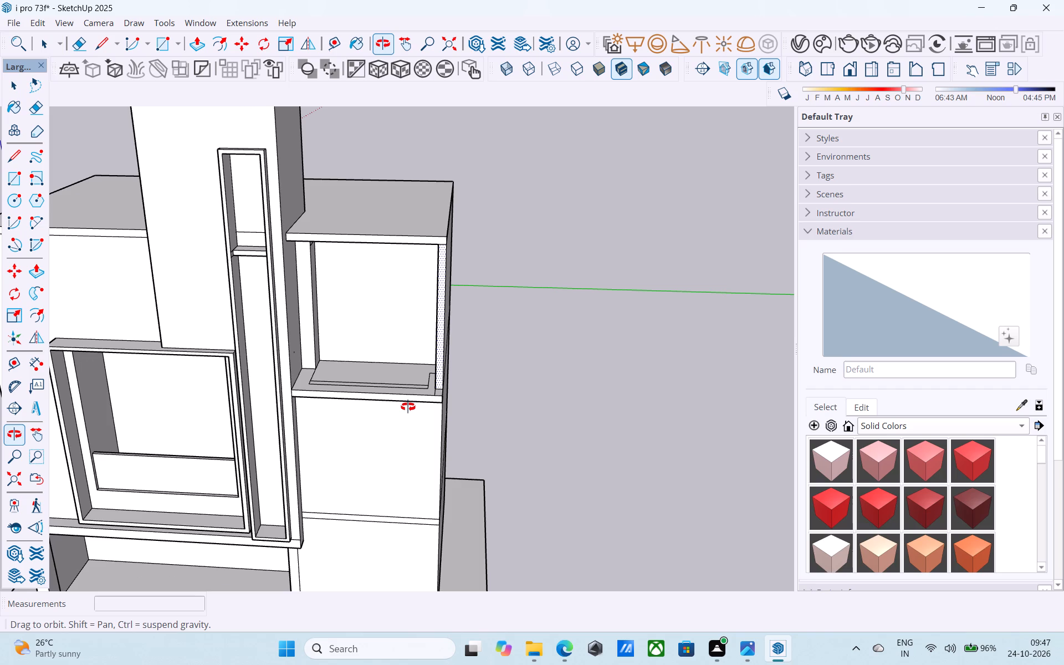
pyautogui.moveTo(408, 407); pyautogui.dragTo(445, 396, button='middle')
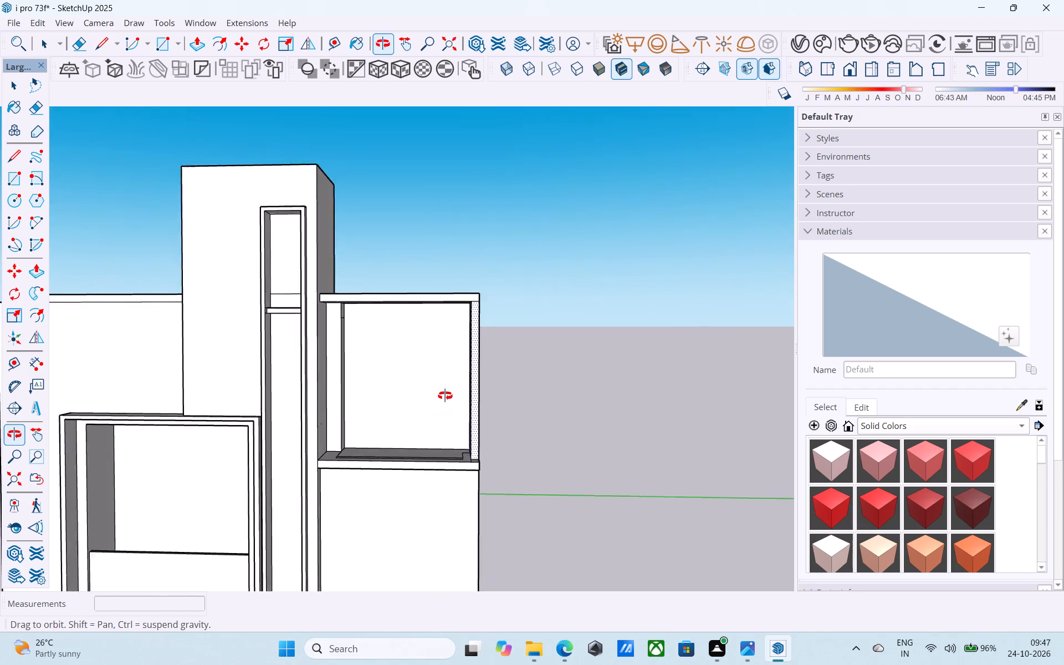
pyautogui.moveTo(445, 396); pyautogui.dragTo(467, 391, button='middle')
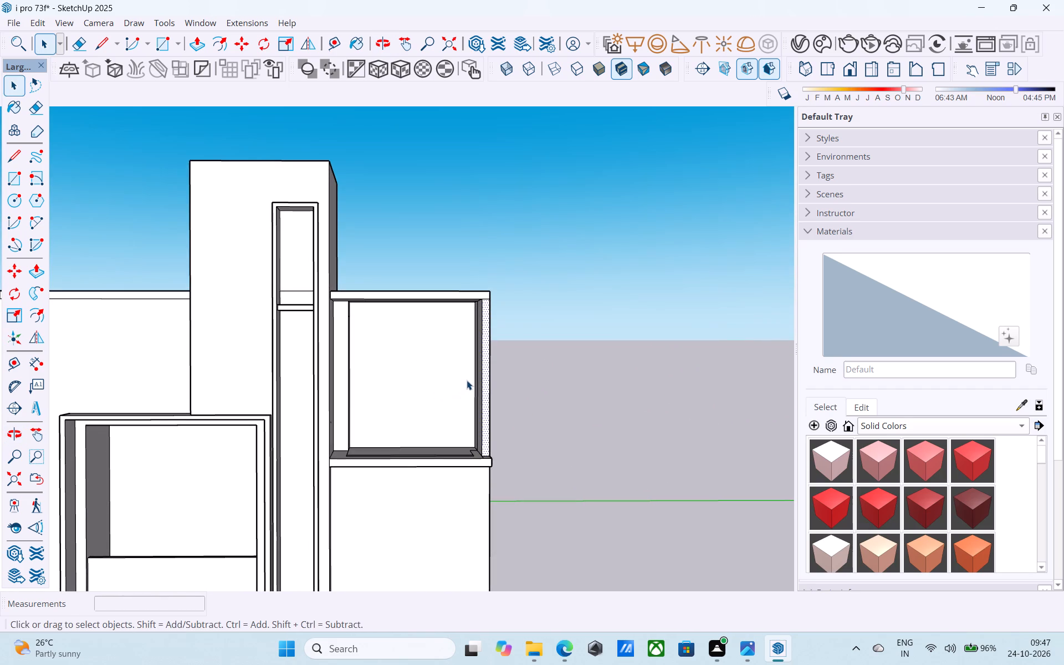
pyautogui.moveTo(448, 396); pyautogui.dragTo(479, 400, button='middle')
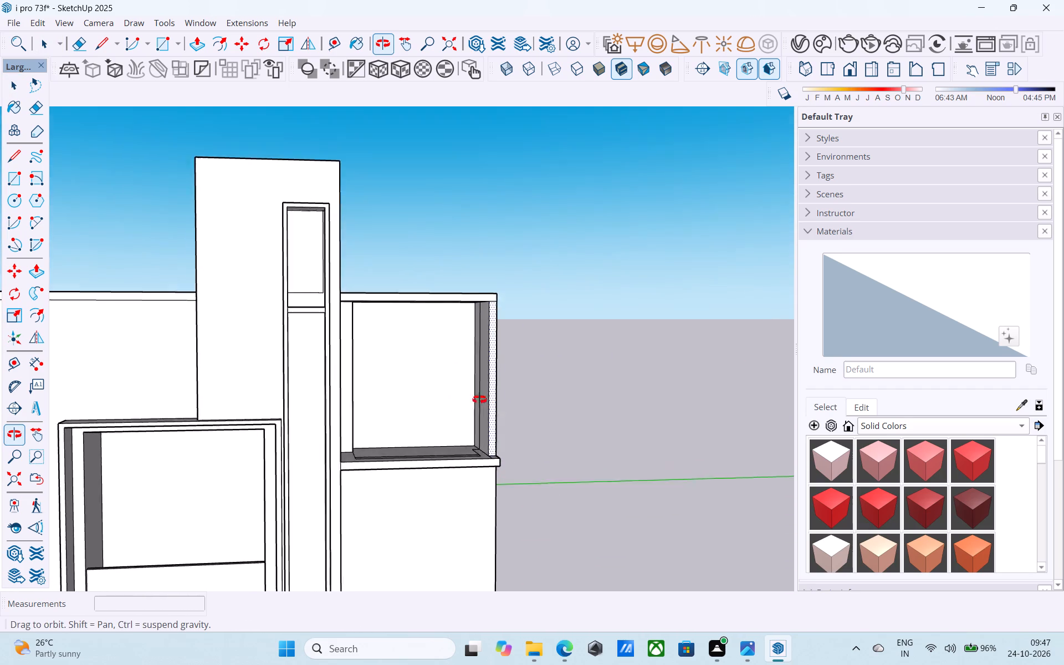
pyautogui.moveTo(479, 400); pyautogui.dragTo(467, 378, button='middle')
pyautogui.moveTo(466, 376); pyautogui.dragTo(476, 382, button='middle')
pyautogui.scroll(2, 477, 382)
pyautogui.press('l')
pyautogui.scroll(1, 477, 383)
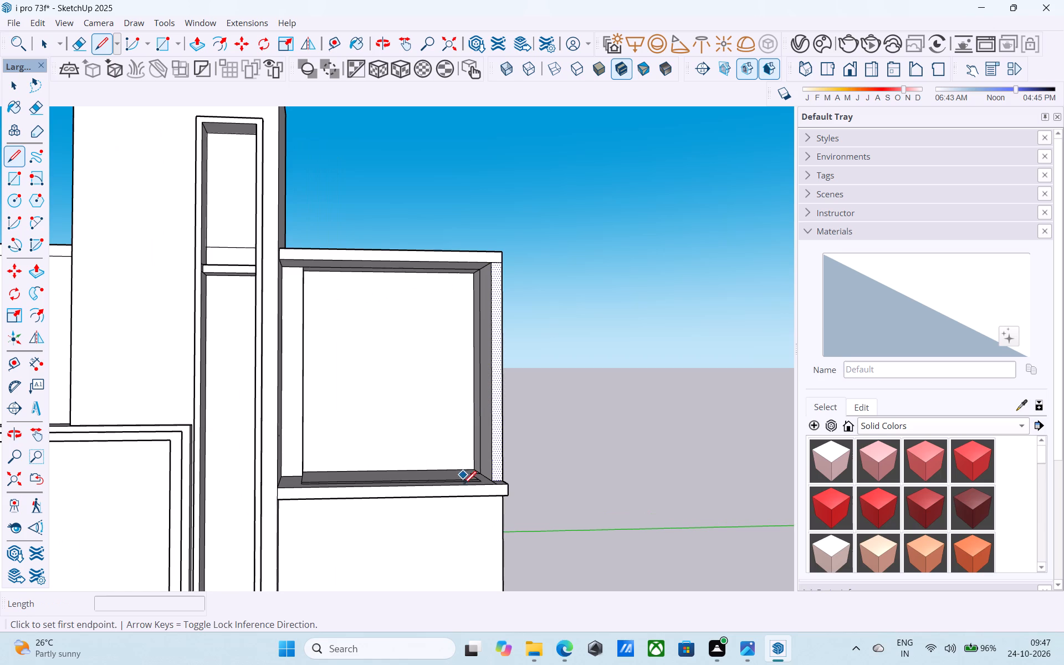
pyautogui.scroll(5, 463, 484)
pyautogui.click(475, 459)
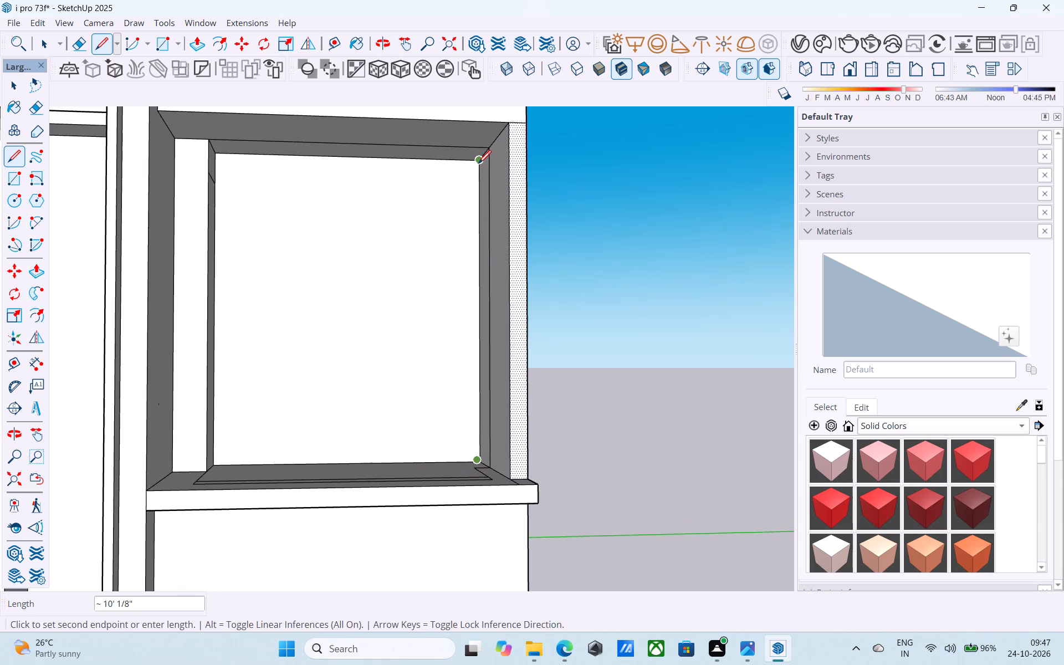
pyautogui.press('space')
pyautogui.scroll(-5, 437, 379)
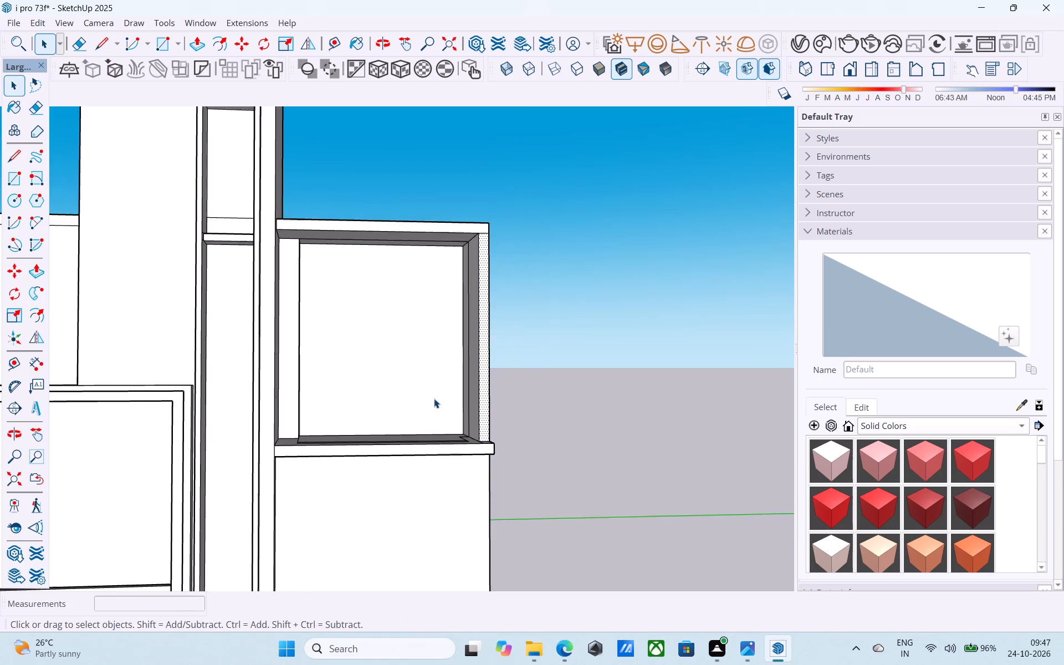
# Push/Pull the inner jamb's side face 8' 7 1/2" across the upper opening to the outer jamb.
pyautogui.moveTo(423, 412); pyautogui.dragTo(258, 518, button='middle')
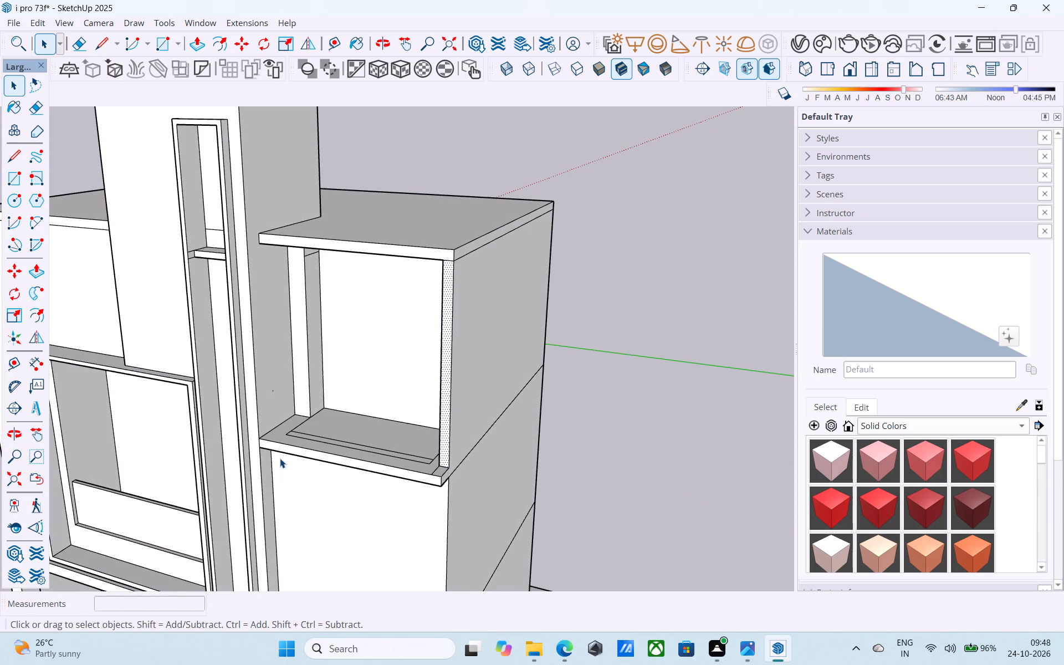
pyautogui.moveTo(305, 411); pyautogui.dragTo(356, 401, button='middle')
pyautogui.click(317, 363)
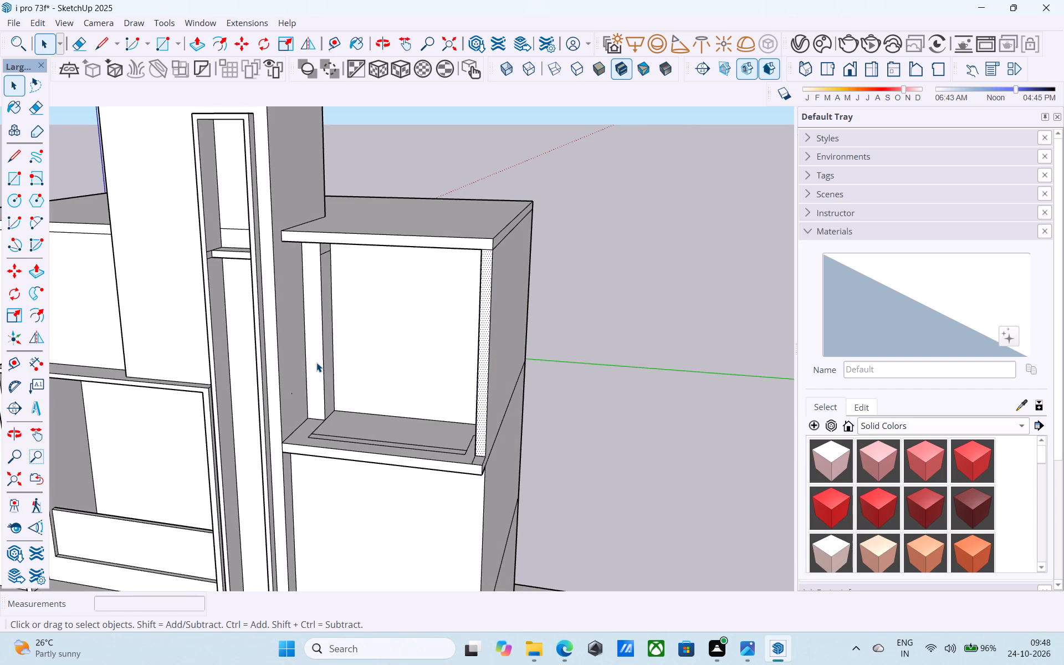
pyautogui.moveTo(316, 371); pyautogui.dragTo(317, 442, button='middle')
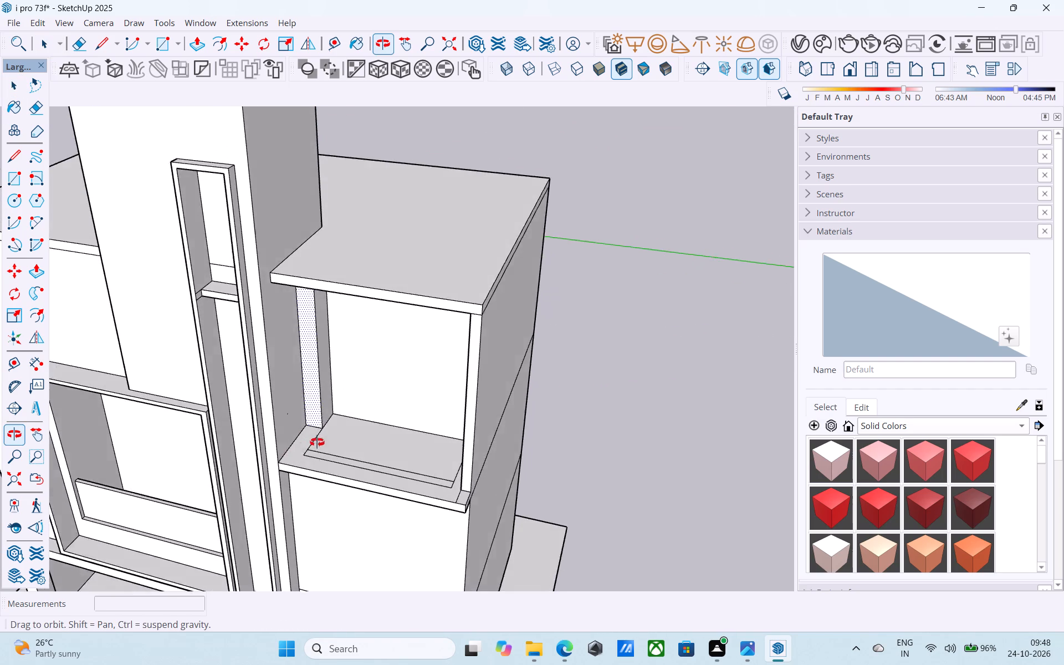
pyautogui.moveTo(317, 442); pyautogui.dragTo(265, 437, button='middle')
pyautogui.scroll(3, 352, 378)
pyautogui.keyDown('shift'); pyautogui.moveTo(351, 377); pyautogui.dragTo(329, 421, button='middle'); pyautogui.keyUp('shift')
pyautogui.click(294, 397)
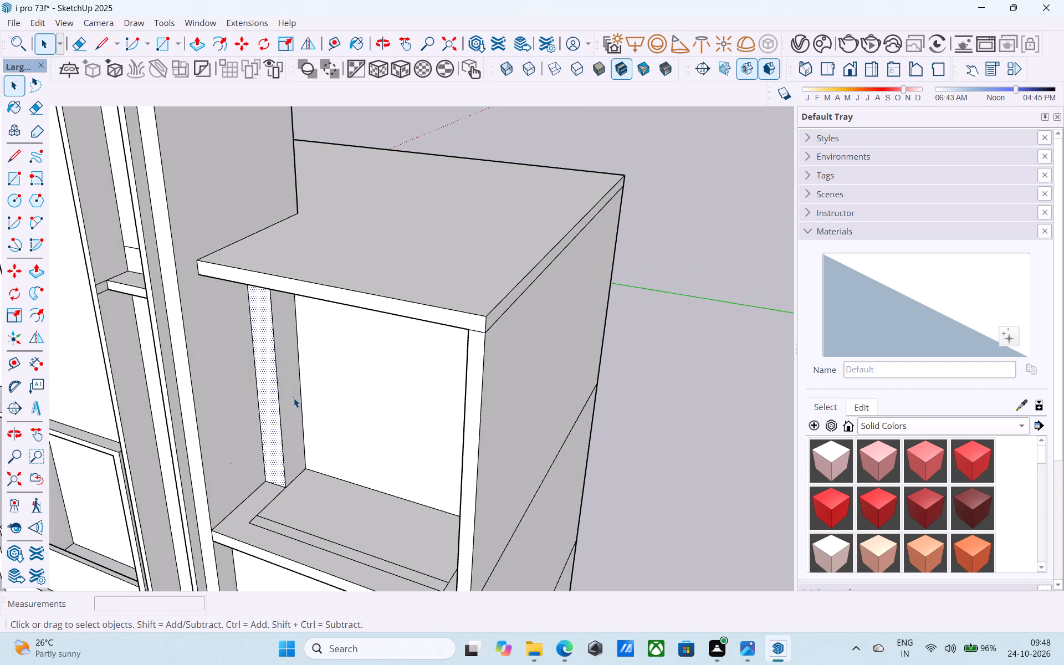
pyautogui.press('p')
pyautogui.click(294, 398)
pyautogui.moveTo(319, 411); pyautogui.dragTo(575, 403, button='middle')
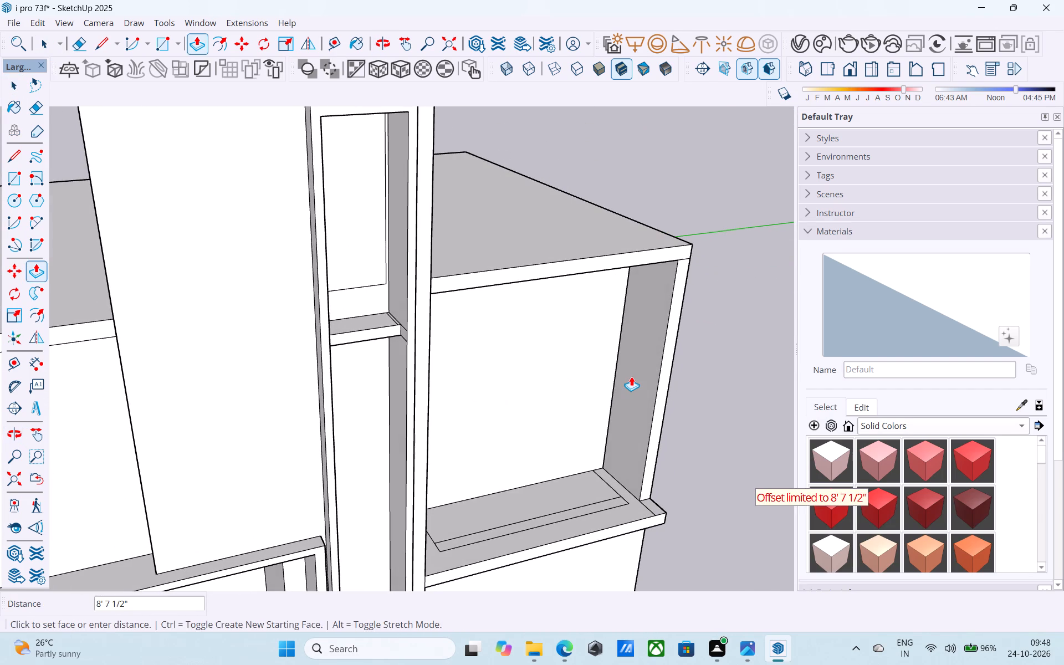
pyautogui.click(631, 376)
pyautogui.press('space')
# Erase the leftover outline edges on the recess floor of the upper opening.
pyautogui.moveTo(576, 452); pyautogui.dragTo(440, 483, button='middle')
pyautogui.press('e')
pyautogui.scroll(1, 441, 467)
pyautogui.moveTo(385, 562); pyautogui.dragTo(378, 565)
pyautogui.moveTo(372, 557); pyautogui.dragTo(357, 554)
pyautogui.scroll(-6, 464, 545)
pyautogui.scroll(10, 567, 559)
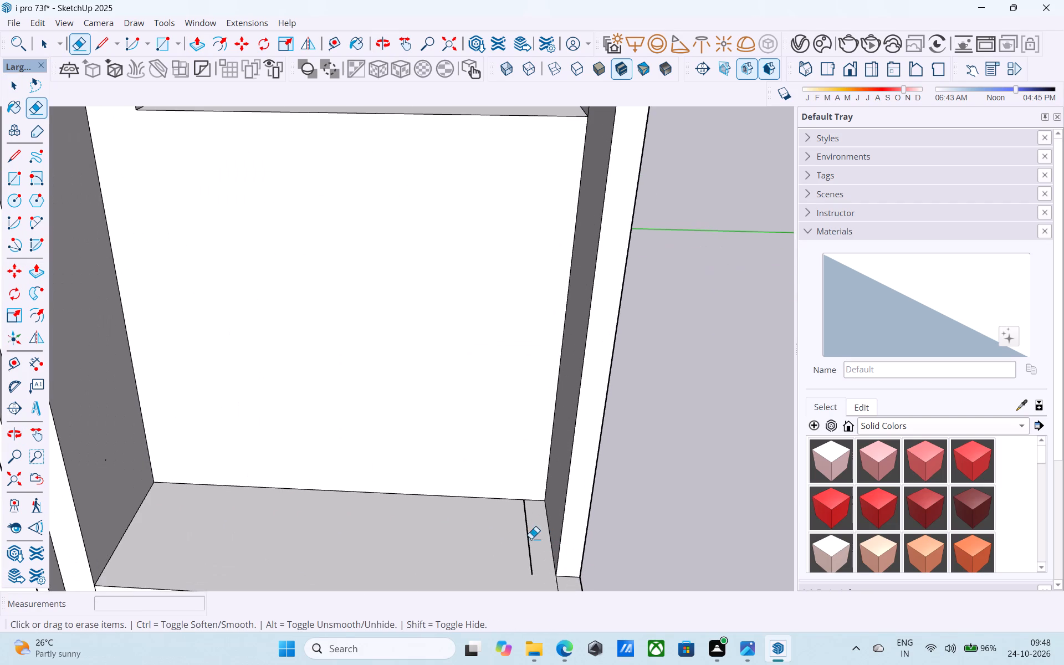
pyautogui.click(531, 539)
pyautogui.scroll(-12, 511, 505)
pyautogui.press('space')
# Push/Pull the recessed strip beneath the roof slab 1' 6" forward, flush with the back wall below it.
pyautogui.moveTo(477, 529); pyautogui.dragTo(468, 453, button='middle')
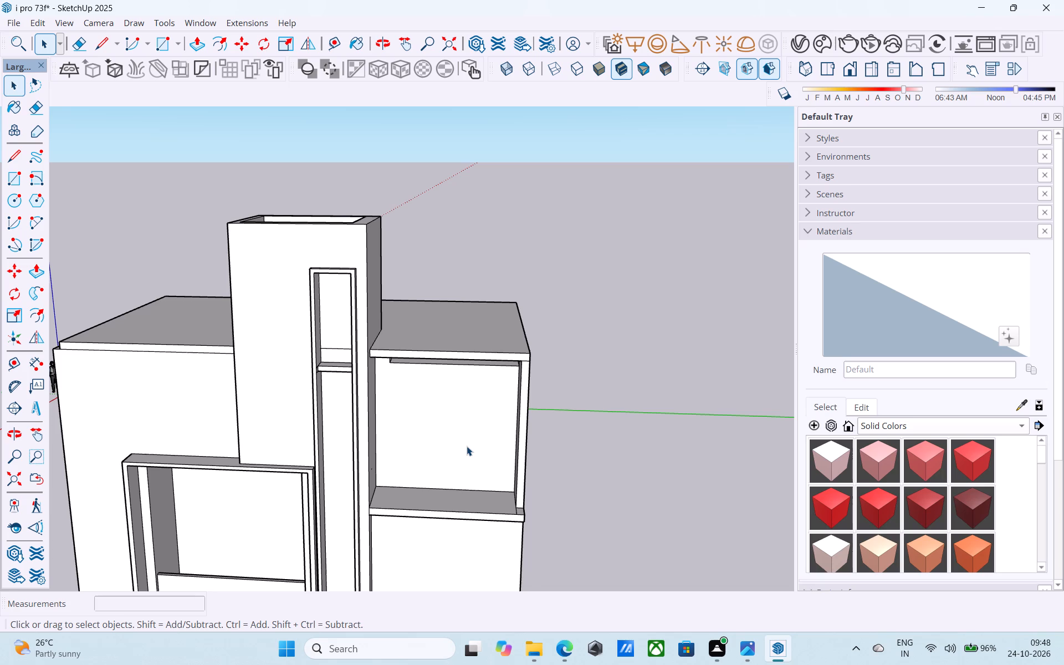
pyautogui.scroll(-4, 447, 431)
pyautogui.moveTo(445, 432); pyautogui.dragTo(449, 365, button='middle')
pyautogui.scroll(6, 449, 365)
pyautogui.moveTo(455, 375); pyautogui.dragTo(426, 349, button='middle')
pyautogui.scroll(4, 431, 389)
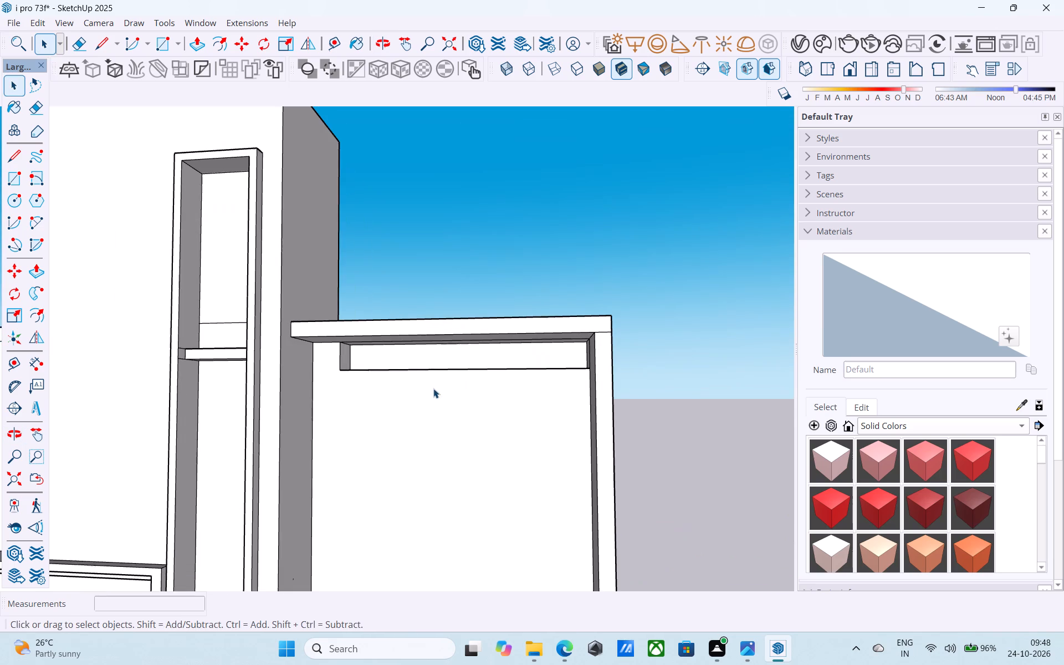
pyautogui.click(433, 362)
pyautogui.scroll(2, 432, 362)
pyautogui.press('p')
pyautogui.click(432, 362)
pyautogui.click(425, 382)
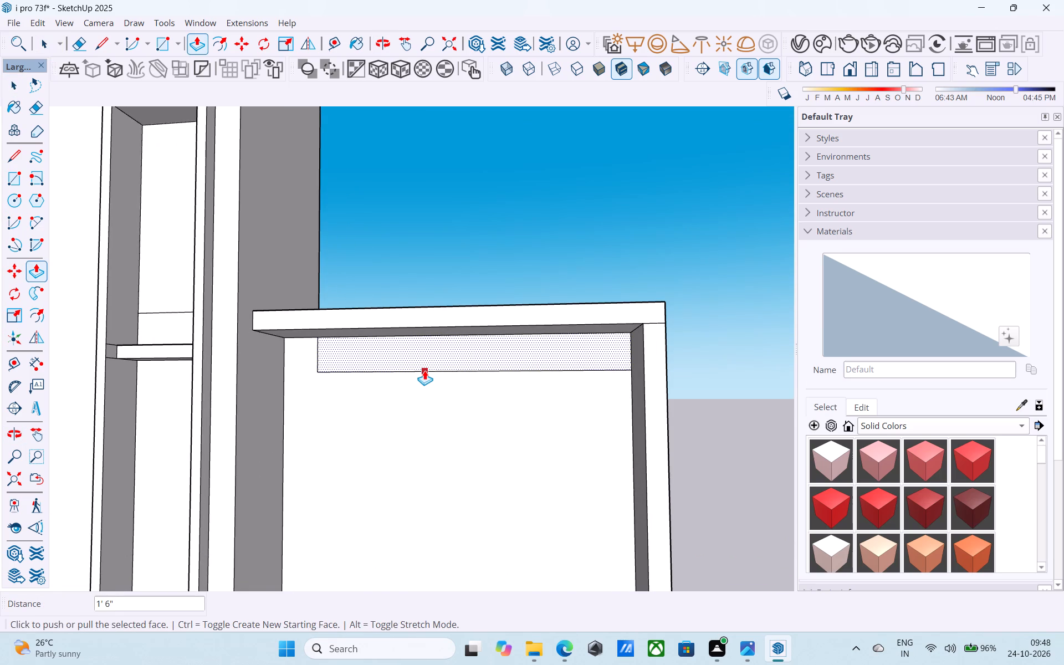
# Erase the strip's leftover vertical and bottom edges so the recess's back wall is one face.
pyautogui.press('e')
pyautogui.click(319, 348)
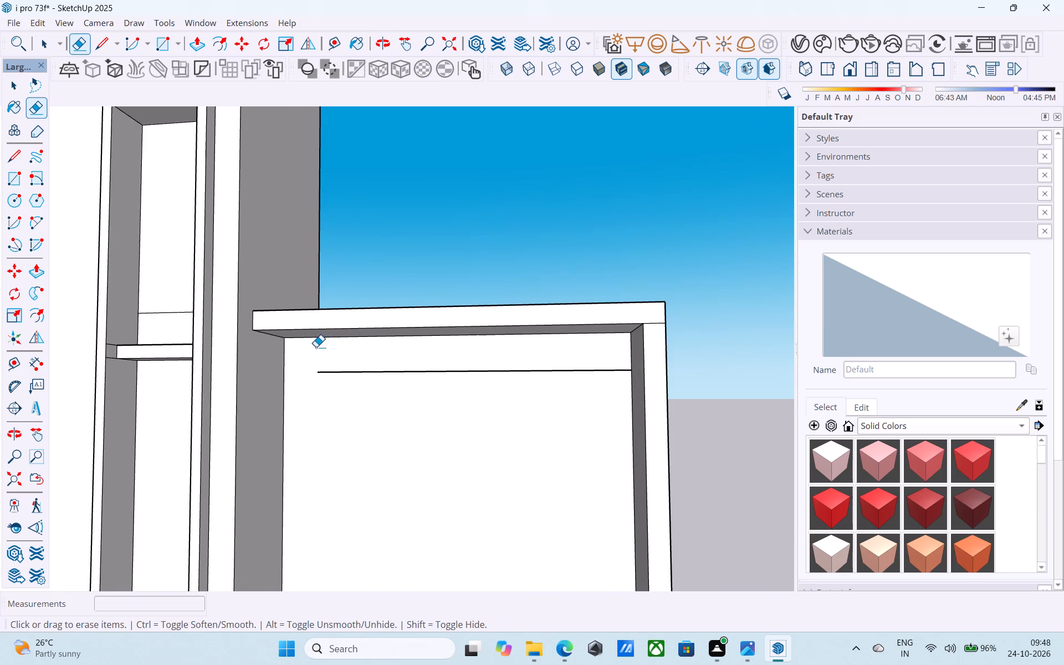
pyautogui.moveTo(330, 361); pyautogui.dragTo(331, 377)
# Erase the seam between the roof slab's front edge and the outer jamb to merge them into one frame face.
pyautogui.moveTo(399, 396); pyautogui.dragTo(456, 396, button='middle')
pyautogui.scroll(-6, 438, 370)
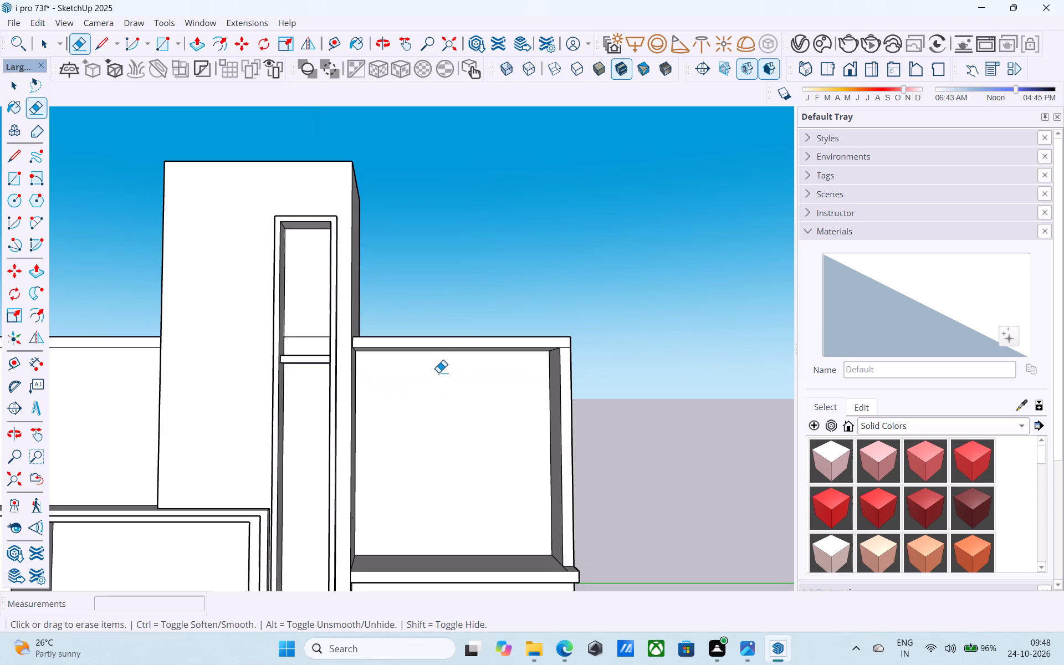
pyautogui.scroll(-6, 438, 362)
pyautogui.moveTo(443, 488); pyautogui.dragTo(386, 514, button='middle')
pyautogui.scroll(3, 489, 278)
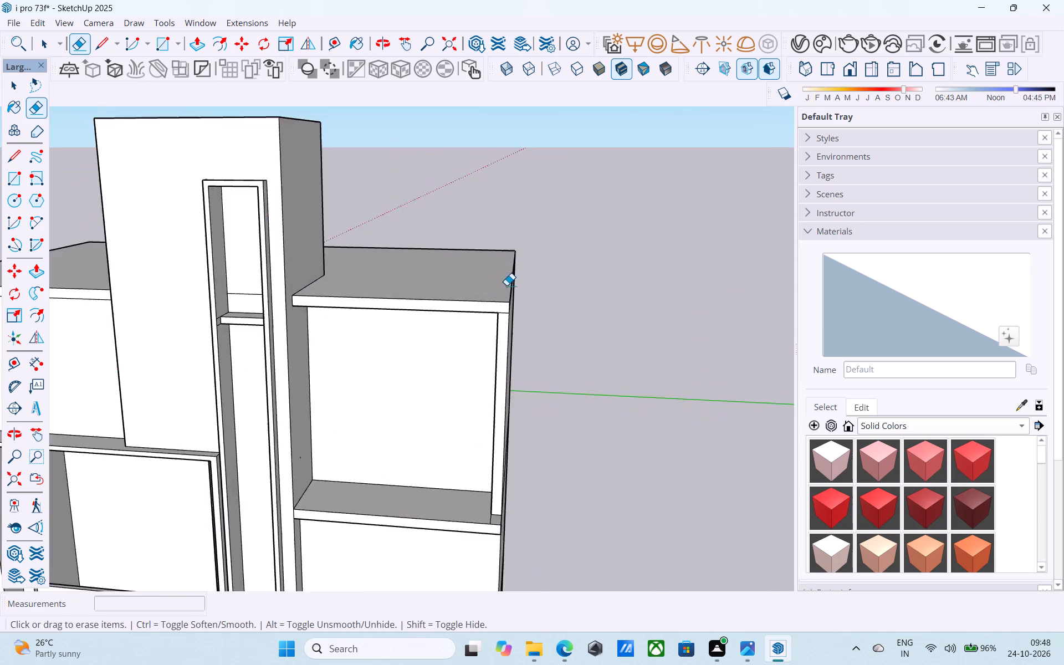
pyautogui.scroll(10, 507, 285)
pyautogui.click(494, 331)
pyautogui.scroll(-5, 494, 341)
pyautogui.moveTo(488, 355); pyautogui.dragTo(491, 332, button='middle')
pyautogui.scroll(9, 491, 332)
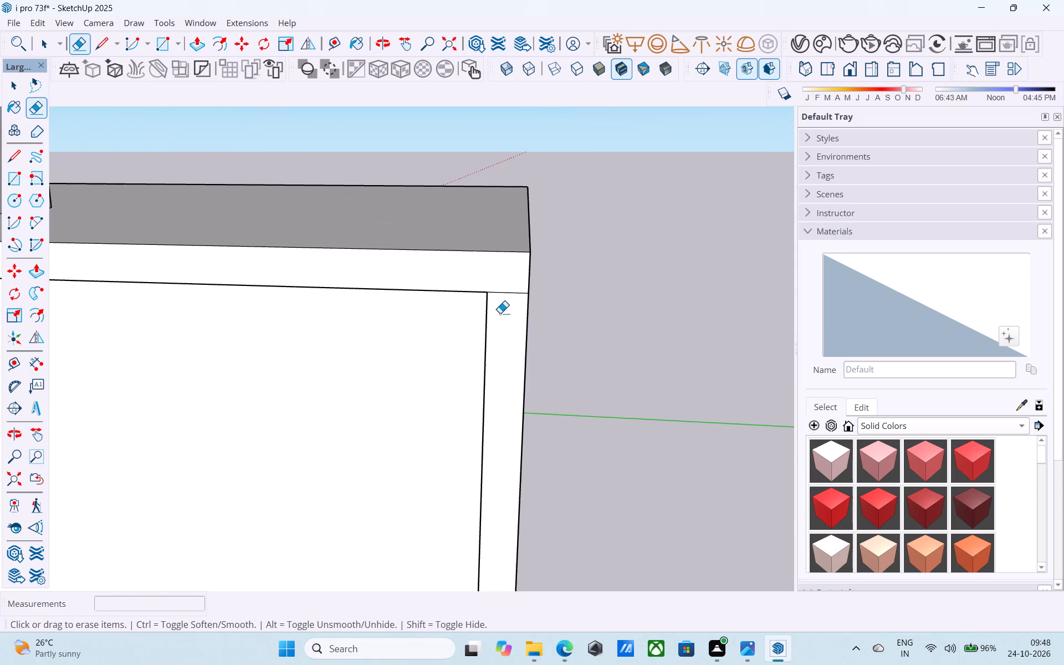
pyautogui.click(505, 296)
# Push/Pull the merged roof-slab and jamb frame face forward, flush with the sill slab's front edge.
pyautogui.scroll(-12, 514, 275)
pyautogui.keyDown('shift'); pyautogui.moveTo(445, 410); pyautogui.dragTo(465, 281, button='middle'); pyautogui.keyUp('shift')
pyautogui.moveTo(450, 359); pyautogui.dragTo(427, 420, button='middle')
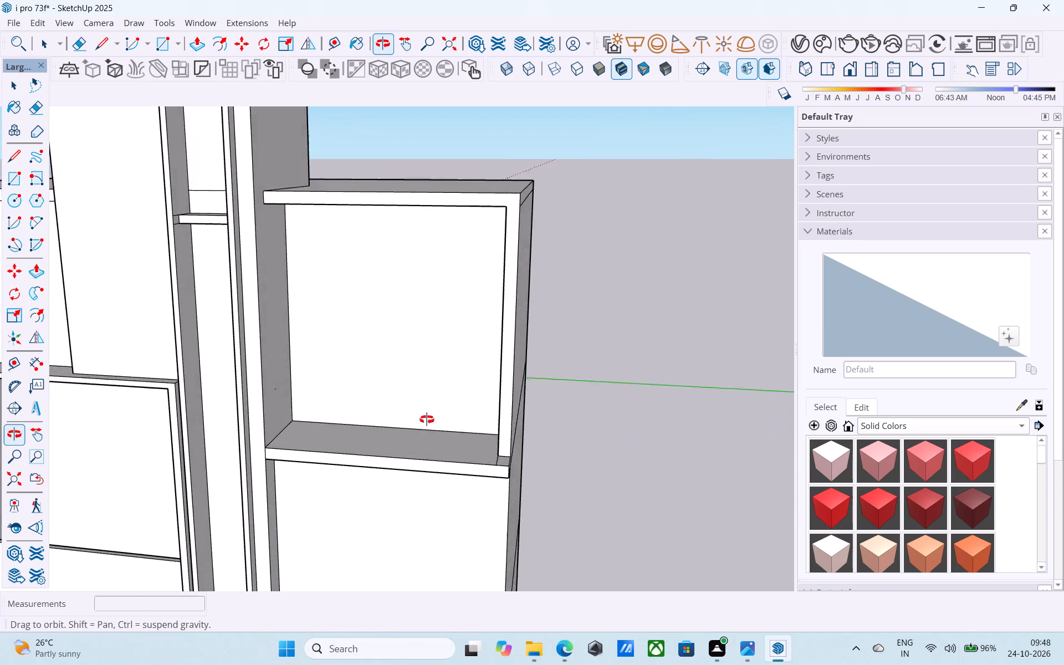
pyautogui.moveTo(427, 420); pyautogui.dragTo(405, 468, button='middle')
pyautogui.scroll(4, 486, 459)
pyautogui.press('space')
pyautogui.click(489, 459)
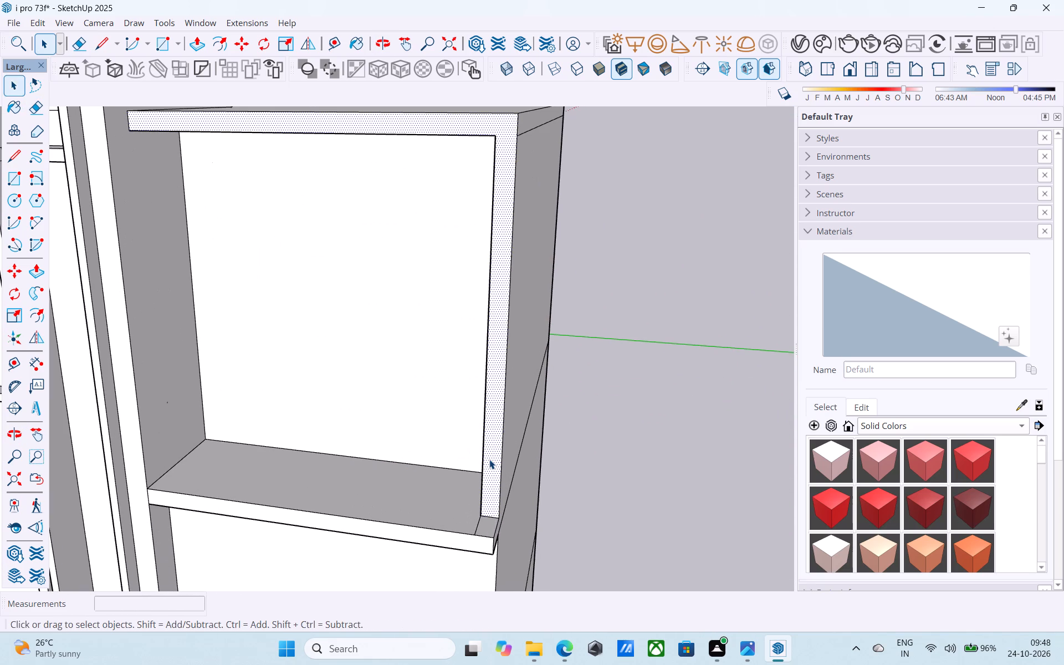
pyautogui.press('p')
pyautogui.click(489, 459)
pyautogui.click(484, 536)
pyautogui.press('space')
pyautogui.scroll(-6, 480, 515)
pyautogui.moveTo(477, 517); pyautogui.dragTo(481, 467, button='middle')
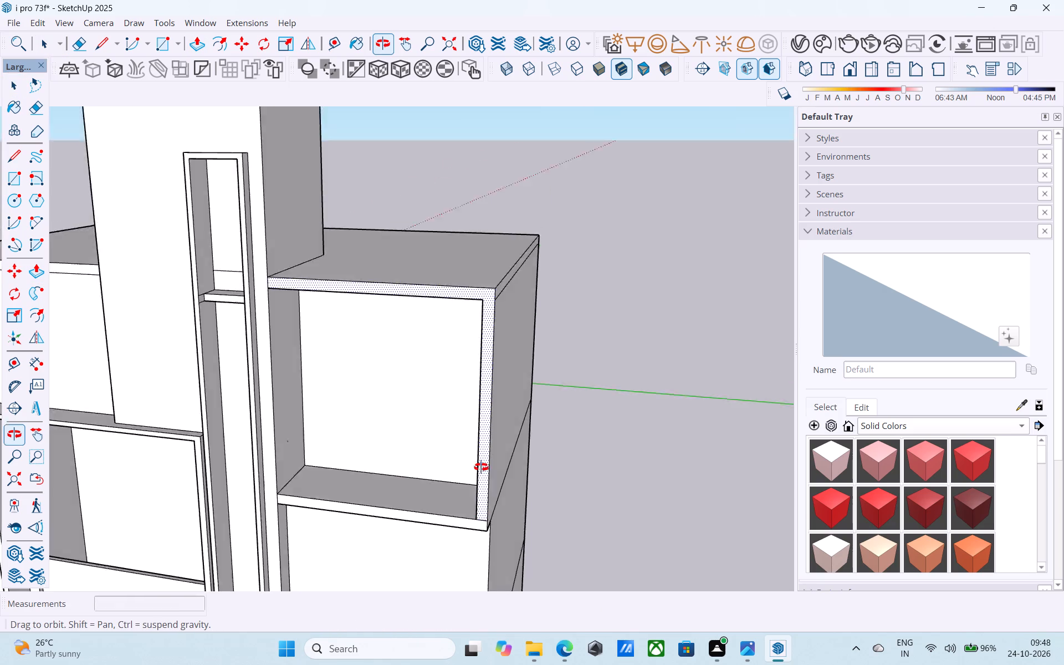
pyautogui.moveTo(481, 467); pyautogui.dragTo(493, 538, button='middle')
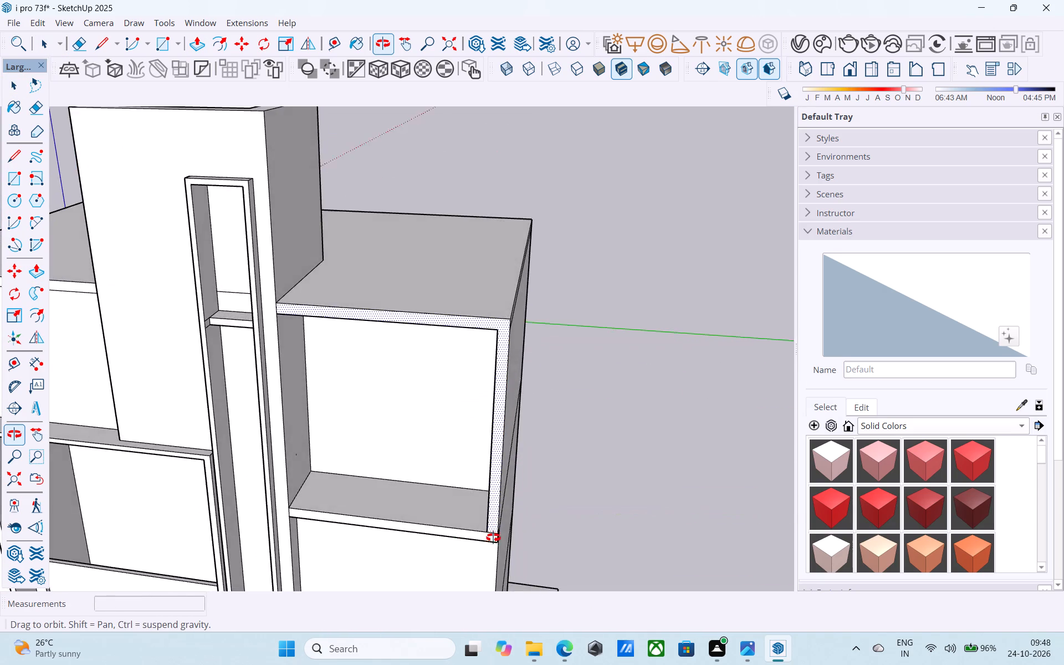
# Push/Pull the front strip of the slab below the middle storey forward 2' 6", flush with the sill slab above.
pyautogui.moveTo(493, 538); pyautogui.dragTo(493, 534, button='middle')
pyautogui.scroll(-6, 487, 394)
pyautogui.scroll(1, 487, 394)
pyautogui.scroll(-1, 489, 411)
pyautogui.moveTo(483, 479); pyautogui.dragTo(518, 422, button='middle')
pyautogui.scroll(1, 475, 420)
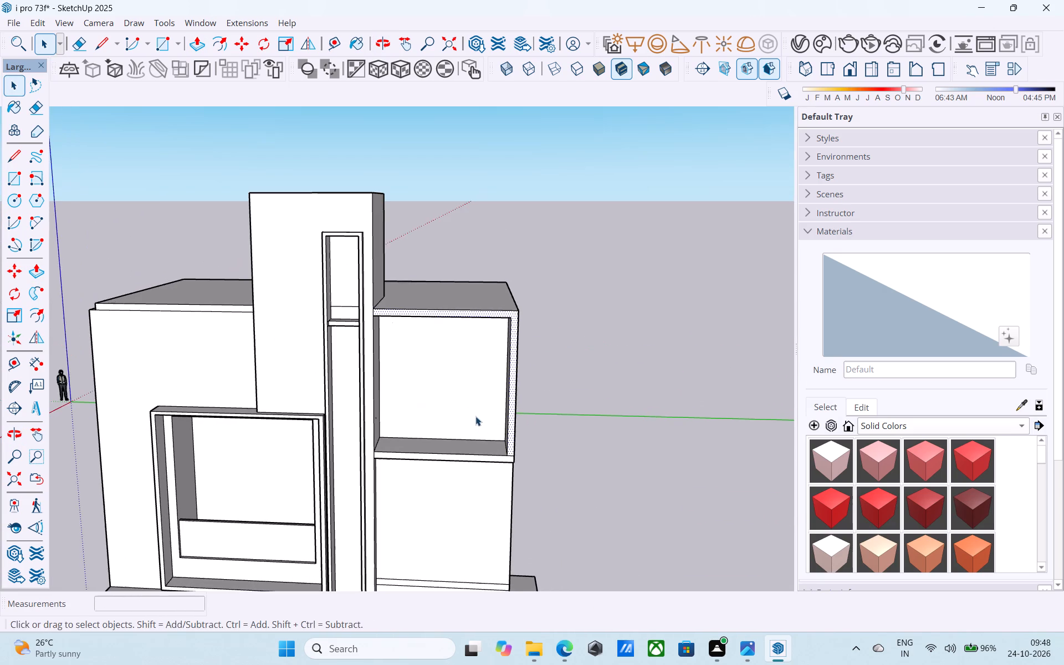
pyautogui.moveTo(474, 416); pyautogui.dragTo(432, 417, button='middle')
pyautogui.scroll(-6, 437, 391)
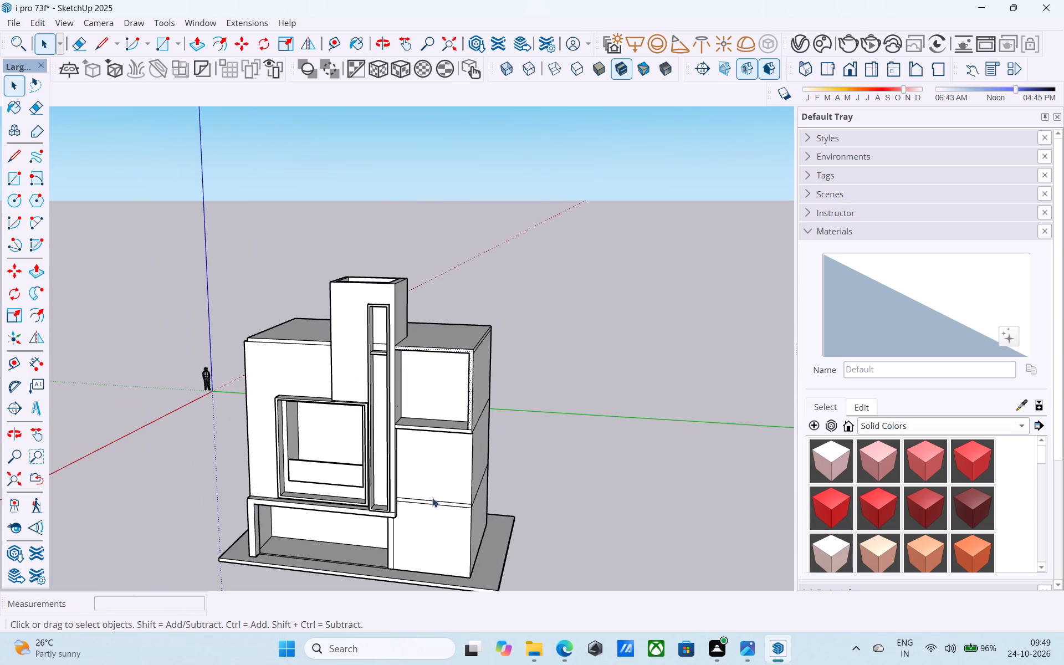
pyautogui.moveTo(432, 498); pyautogui.dragTo(458, 484, button='middle')
pyautogui.scroll(6, 462, 477)
pyautogui.scroll(-6, 463, 470)
pyautogui.moveTo(466, 474); pyautogui.dragTo(482, 434, button='middle')
pyautogui.scroll(5, 461, 513)
pyautogui.click(414, 488)
pyautogui.press('p')
pyautogui.click(414, 488)
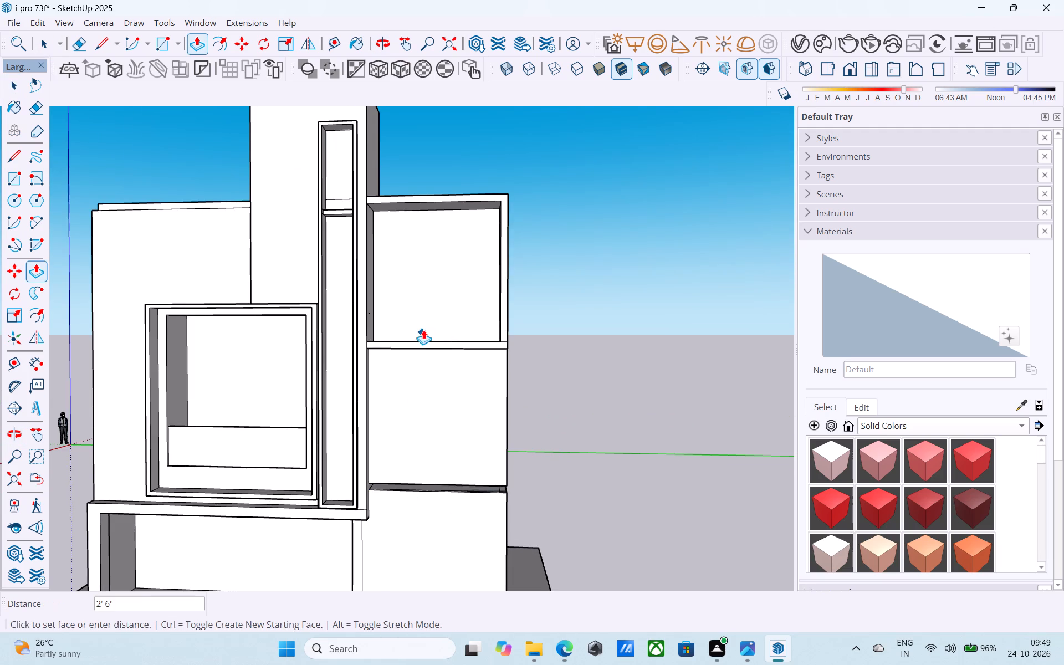
pyautogui.click(423, 346)
pyautogui.press('space')
# Push/Pull the upper slab's small underside face beneath the outer jamb down 10' to the lower slab.
pyautogui.scroll(1, 472, 410)
pyautogui.moveTo(472, 410); pyautogui.dragTo(450, 461, button='middle')
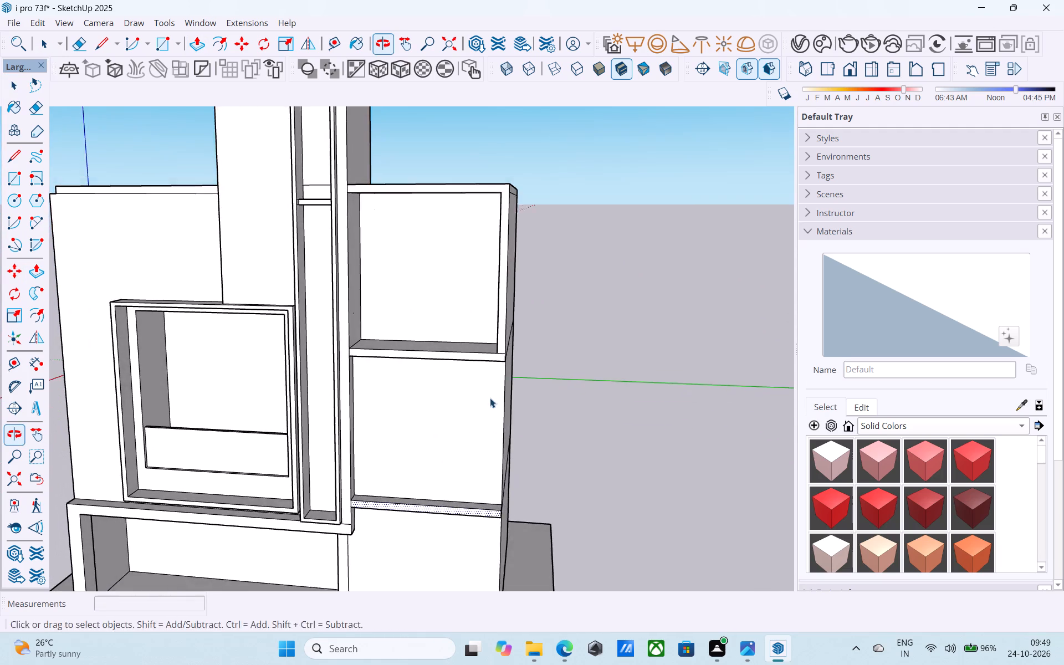
pyautogui.moveTo(493, 395); pyautogui.dragTo(554, 242, button='middle')
pyautogui.scroll(6, 541, 307)
pyautogui.click(454, 302)
pyautogui.scroll(-4, 454, 302)
pyautogui.press('p')
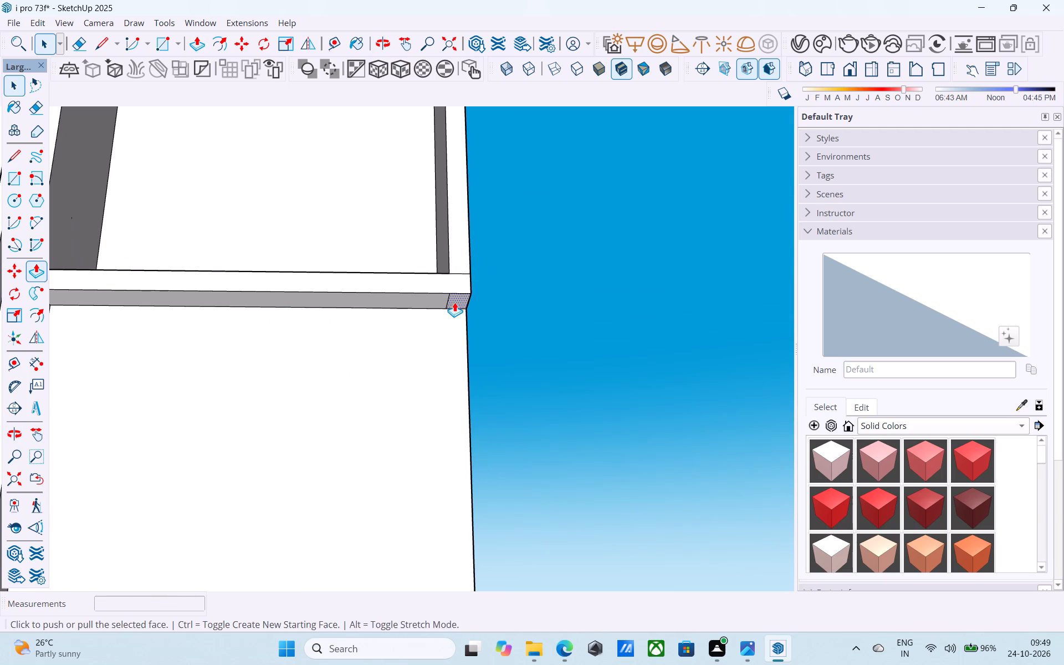
pyautogui.click(454, 302)
pyautogui.scroll(-13, 463, 351)
pyautogui.scroll(2, 462, 361)
pyautogui.scroll(-3, 462, 361)
pyautogui.moveTo(453, 383); pyautogui.dragTo(446, 584, button='middle')
pyautogui.scroll(9, 439, 494)
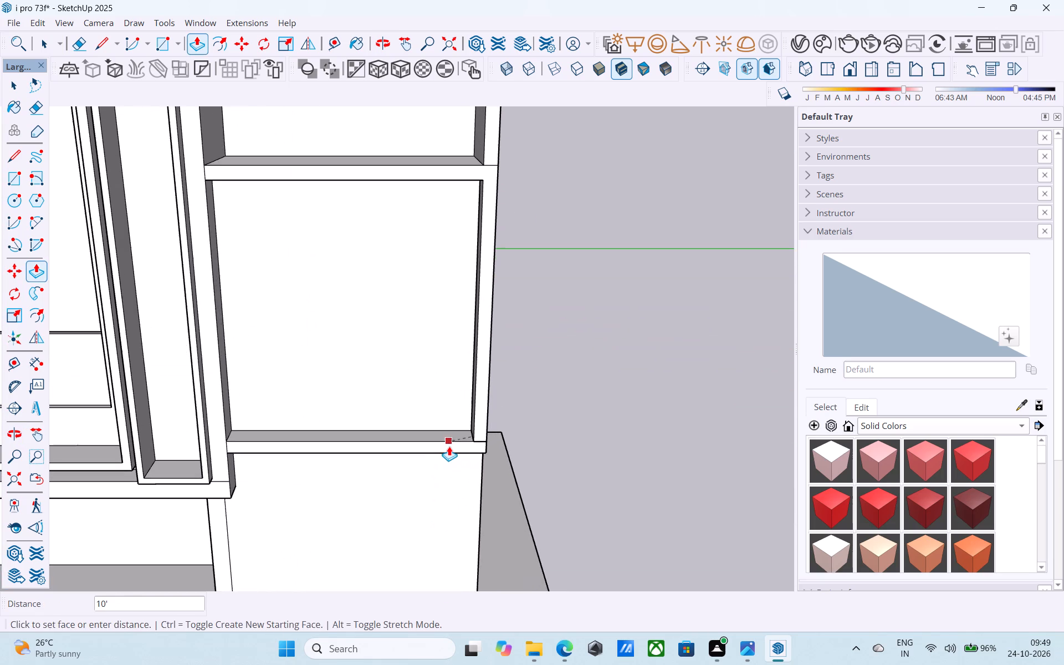
pyautogui.click(449, 446)
# Erase the seams where the outer jamb meets the lower and upper slabs to merge them into one frame face.
pyautogui.scroll(-7, 446, 441)
pyautogui.moveTo(441, 443); pyautogui.dragTo(434, 427, button='middle')
pyautogui.scroll(5, 434, 426)
pyautogui.press('e')
pyautogui.scroll(3, 454, 441)
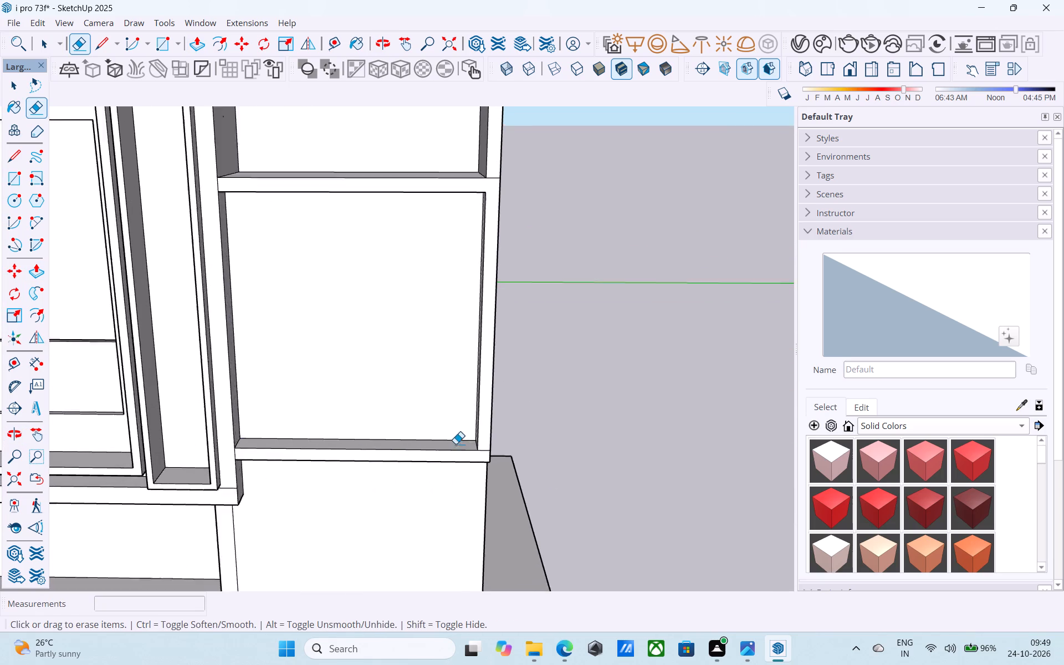
pyautogui.scroll(1, 456, 444)
pyautogui.moveTo(498, 447); pyautogui.dragTo(488, 463)
pyautogui.scroll(-7, 479, 468)
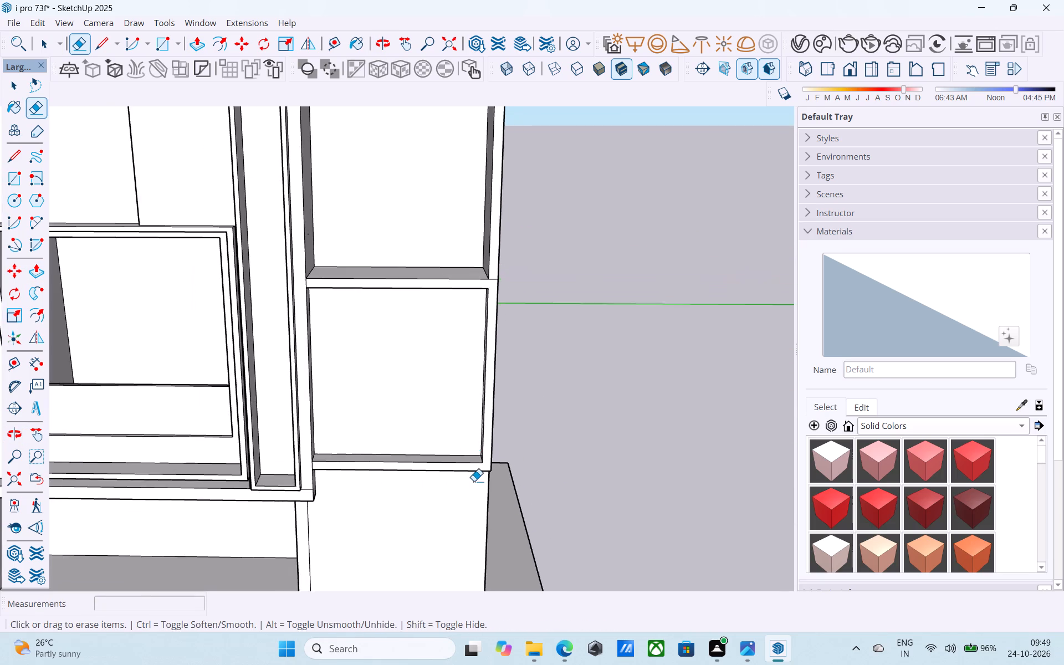
pyautogui.scroll(8, 505, 273)
pyautogui.scroll(-5, 499, 272)
pyautogui.scroll(3, 474, 288)
pyautogui.click(474, 288)
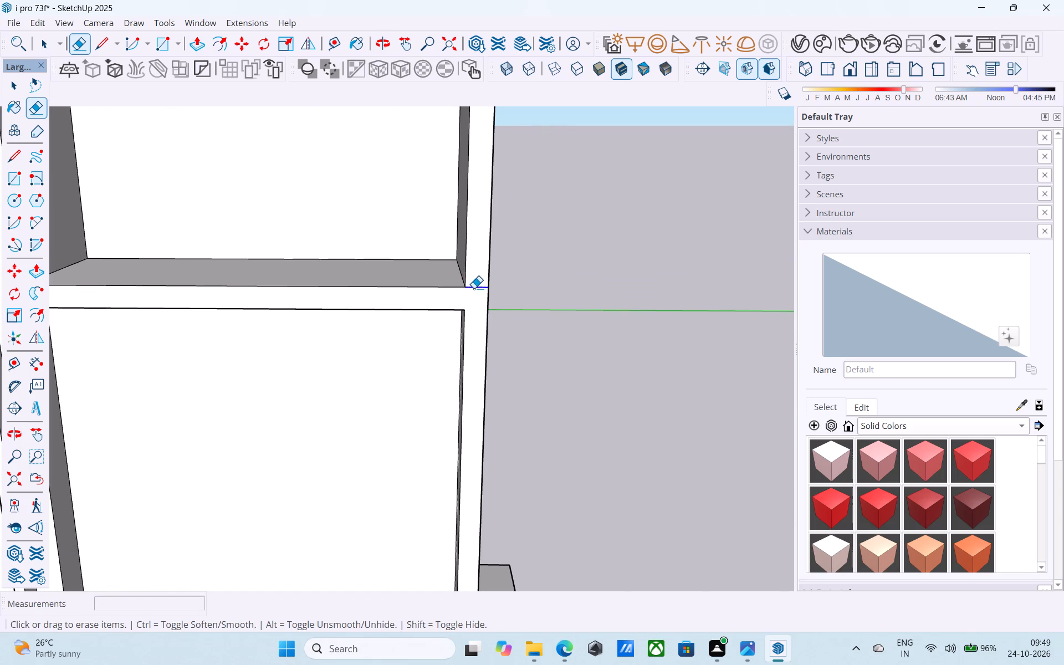
pyautogui.press('space')
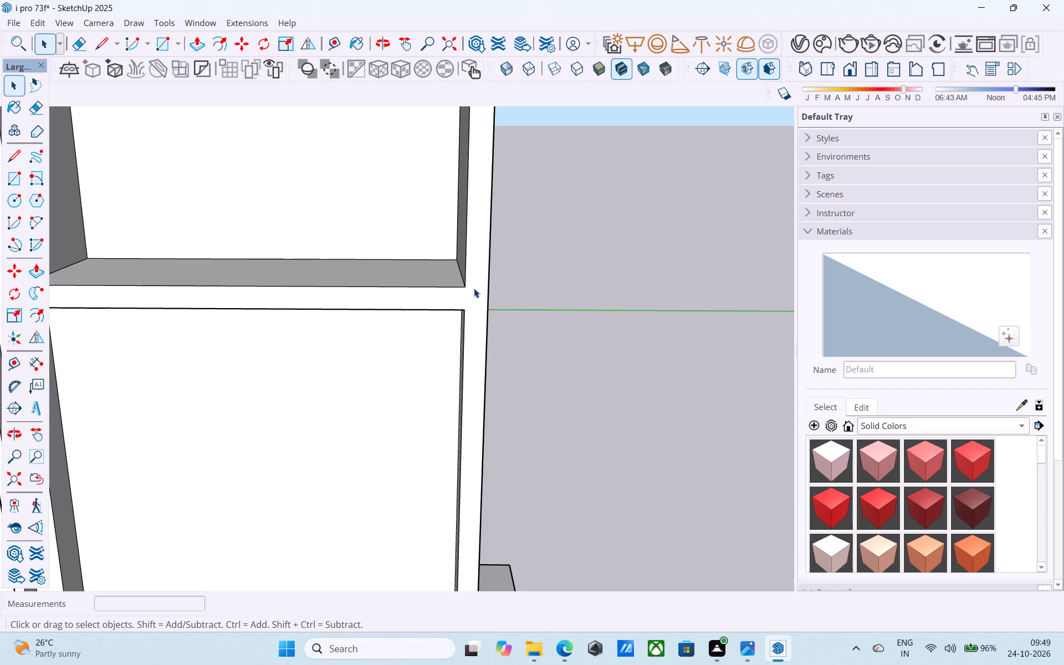
# Examine the stacked bays and lower storey of the facade from the front, both sides and above.
pyautogui.scroll(-12, 474, 288)
pyautogui.moveTo(480, 406); pyautogui.dragTo(468, 393, button='middle')
pyautogui.keyDown('shift'); pyautogui.moveTo(459, 420); pyautogui.dragTo(483, 269, button='middle'); pyautogui.keyUp('shift')
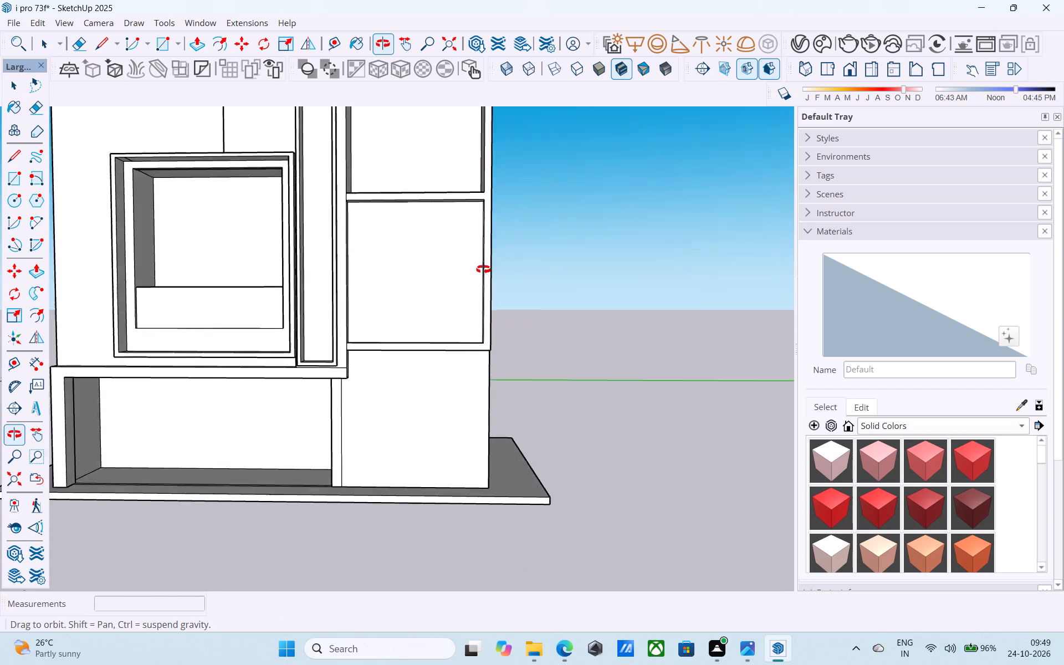
pyautogui.keyDown('shift'); pyautogui.moveTo(483, 269); pyautogui.dragTo(483, 267, button='middle'); pyautogui.keyUp('shift')
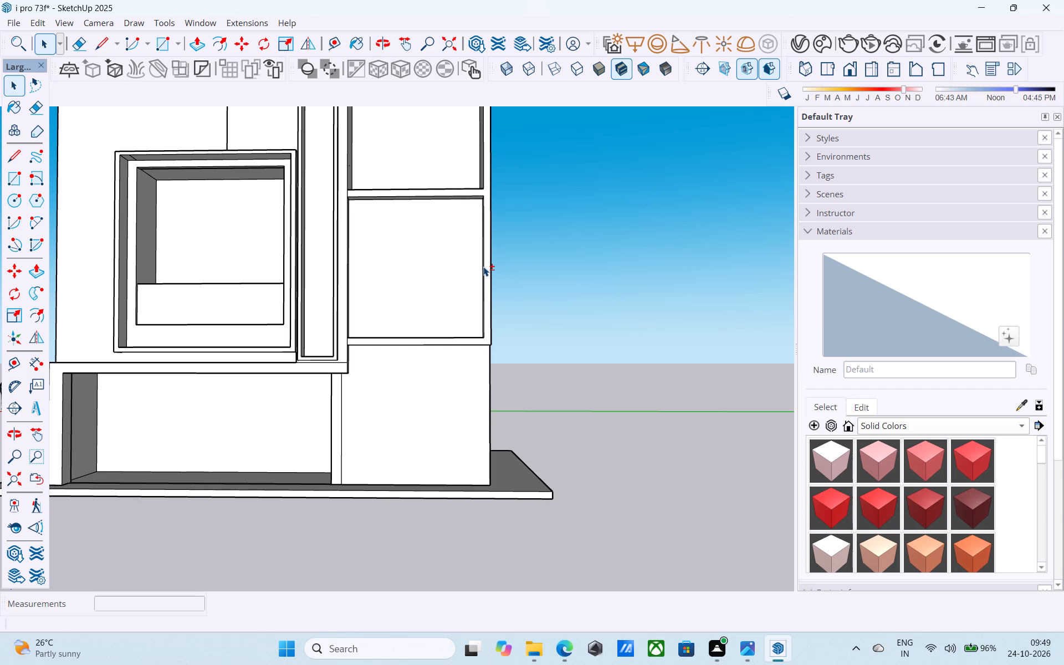
pyautogui.scroll(-3, 463, 272)
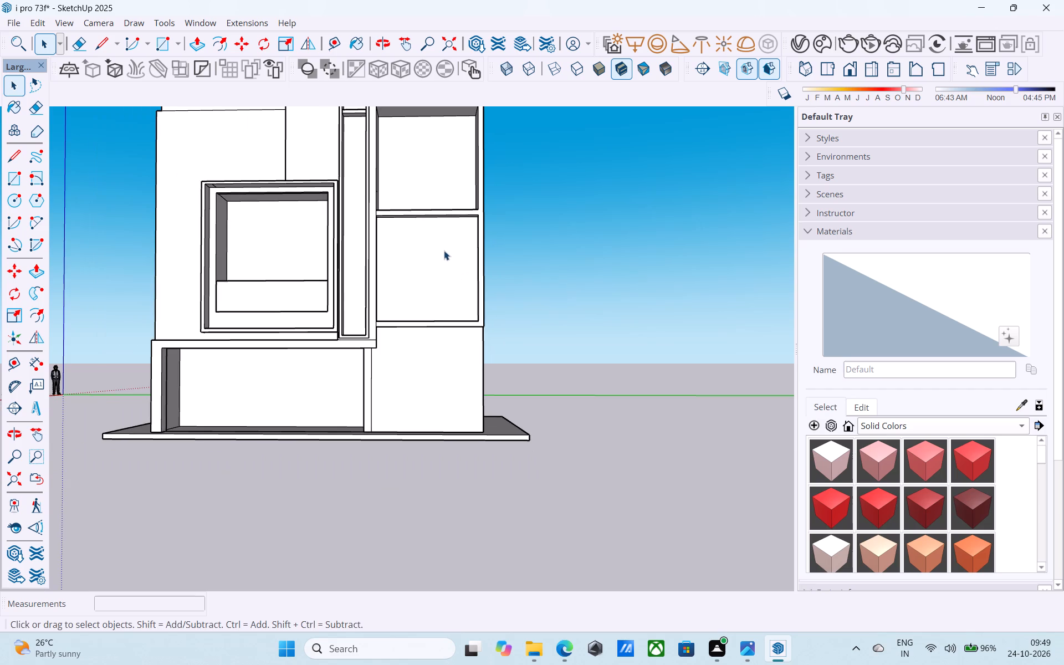
pyautogui.moveTo(441, 231); pyautogui.dragTo(558, 304, button='middle')
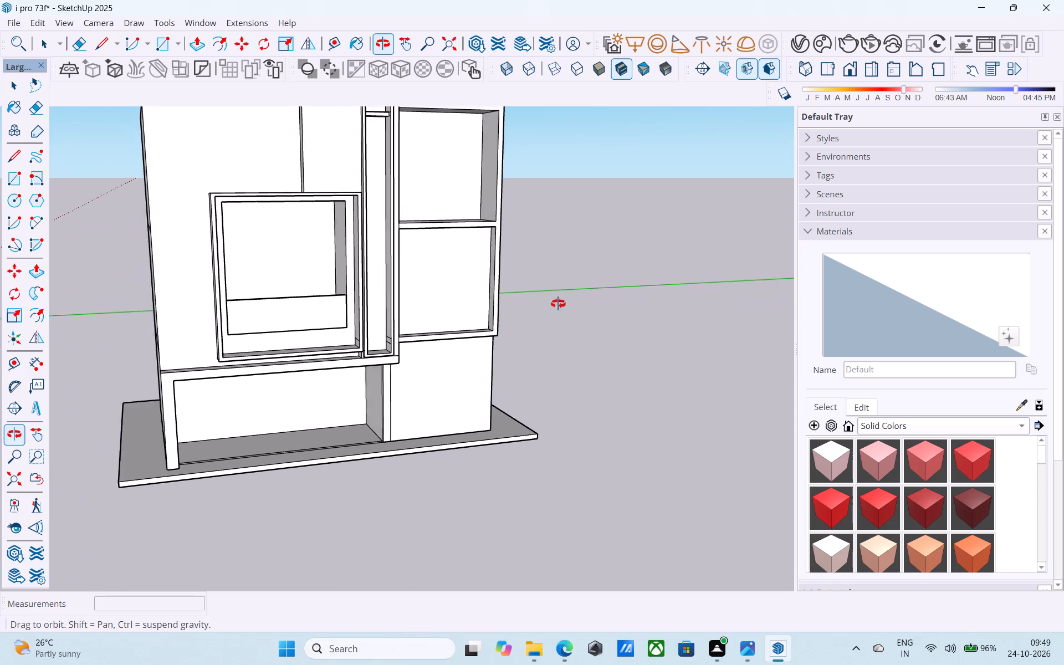
pyautogui.moveTo(558, 304); pyautogui.dragTo(524, 229, button='middle')
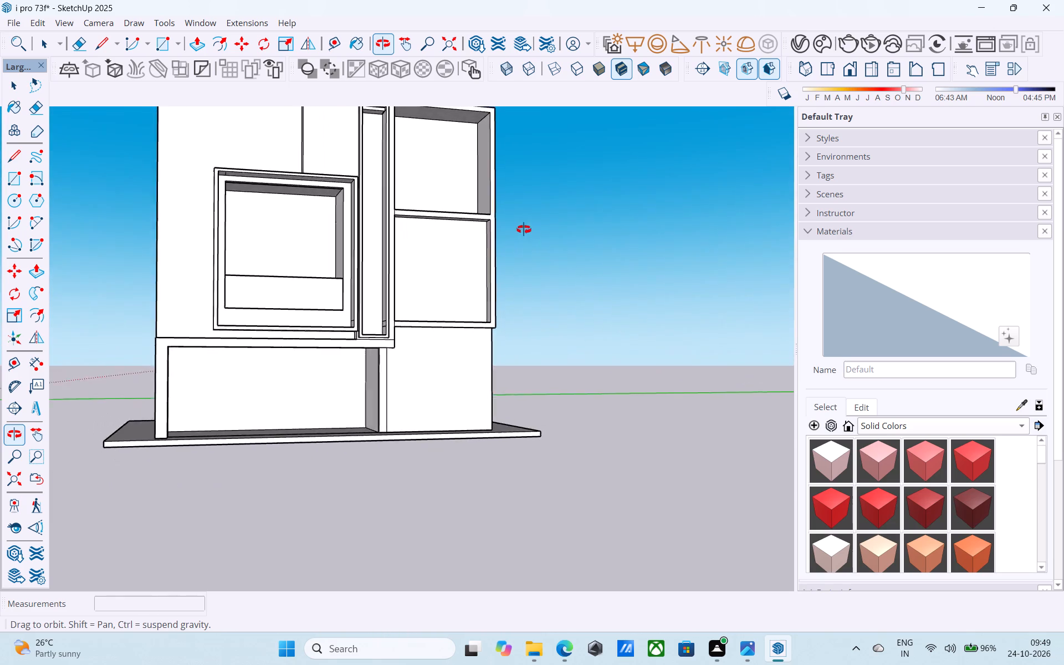
pyautogui.moveTo(524, 229); pyautogui.dragTo(504, 235, button='middle')
pyautogui.scroll(-1, 497, 237)
pyautogui.moveTo(480, 242); pyautogui.dragTo(454, 254, button='middle')
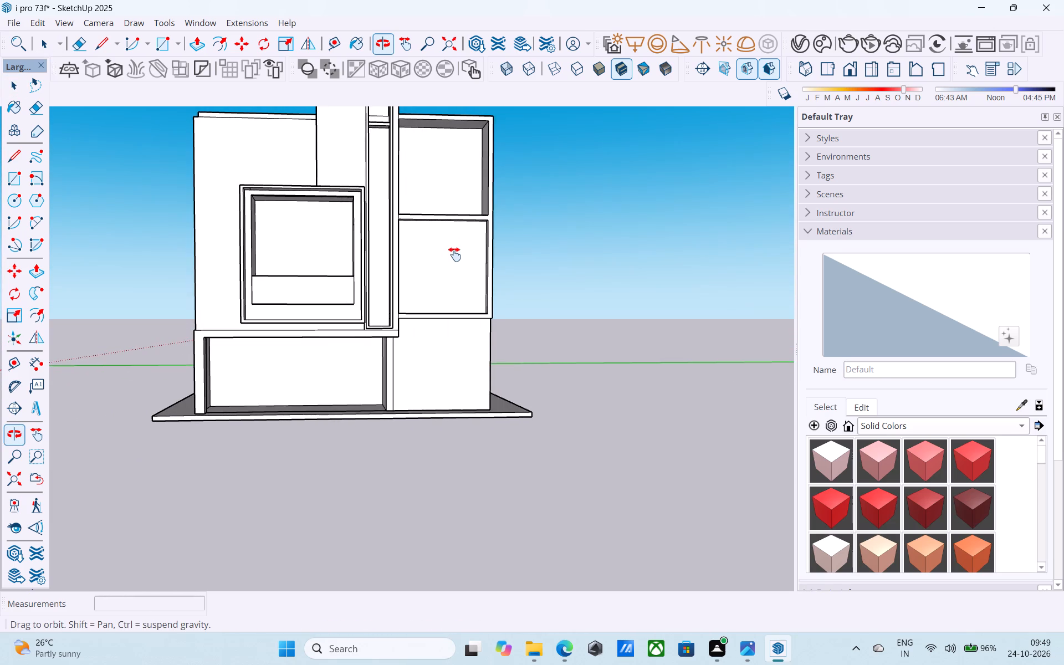
pyautogui.moveTo(454, 254); pyautogui.dragTo(312, 386, button='middle')
pyautogui.keyDown('shift'); pyautogui.moveTo(419, 305); pyautogui.dragTo(413, 344, button='middle'); pyautogui.keyUp('shift')
# Push/Pull the middle storey's panel 6" inward to open the bay behind it.
pyautogui.scroll(1, 413, 344)
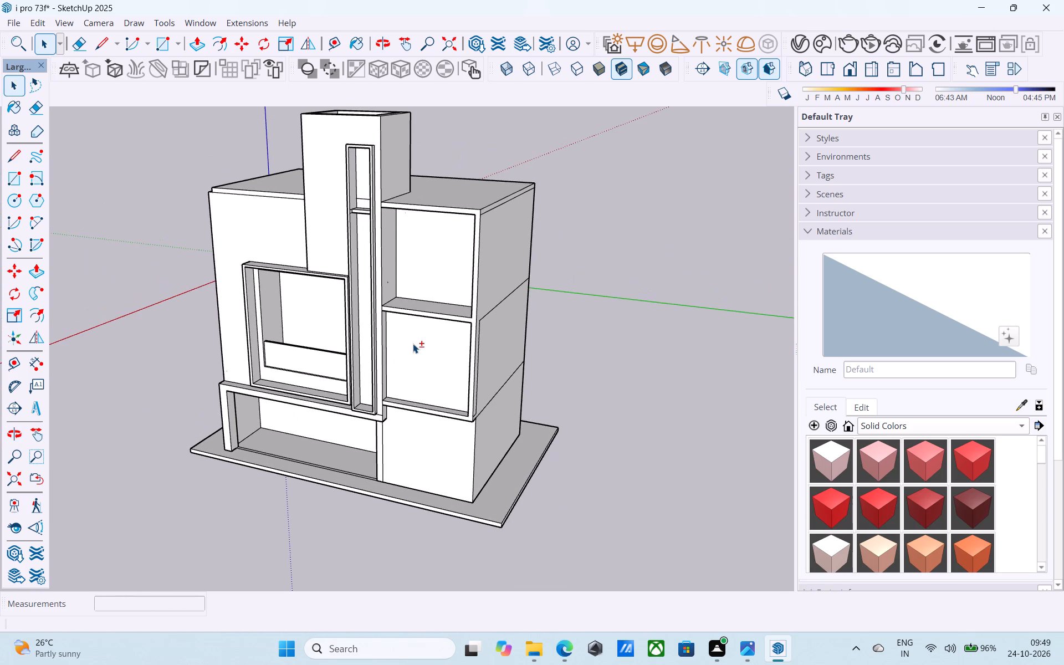
pyautogui.scroll(2, 413, 344)
pyautogui.press('space')
pyautogui.click(415, 328)
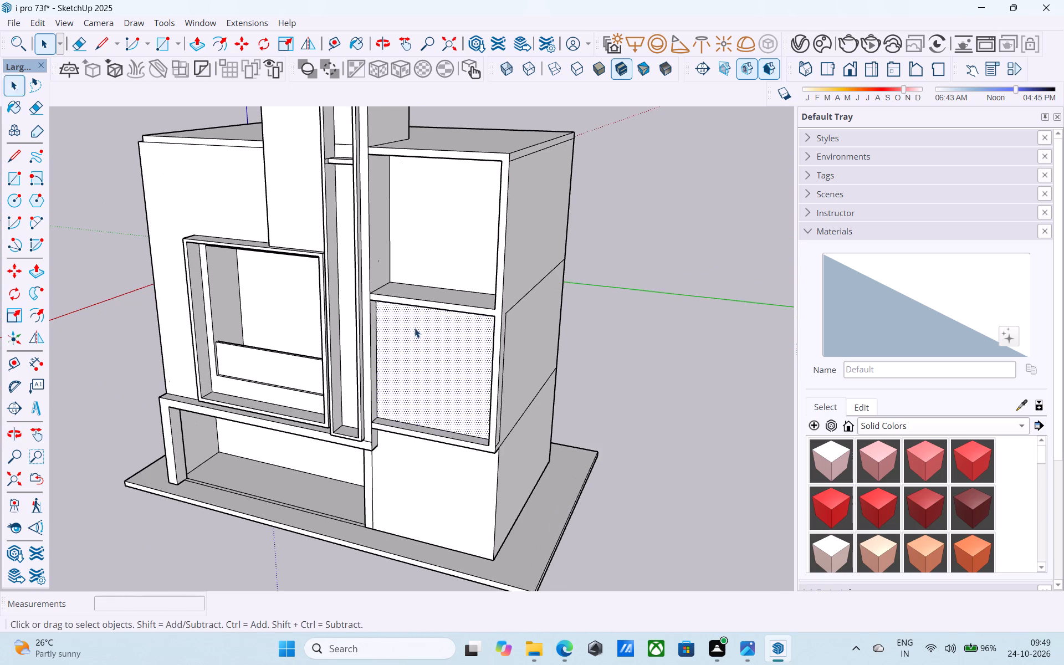
pyautogui.press('p')
pyautogui.click(419, 344)
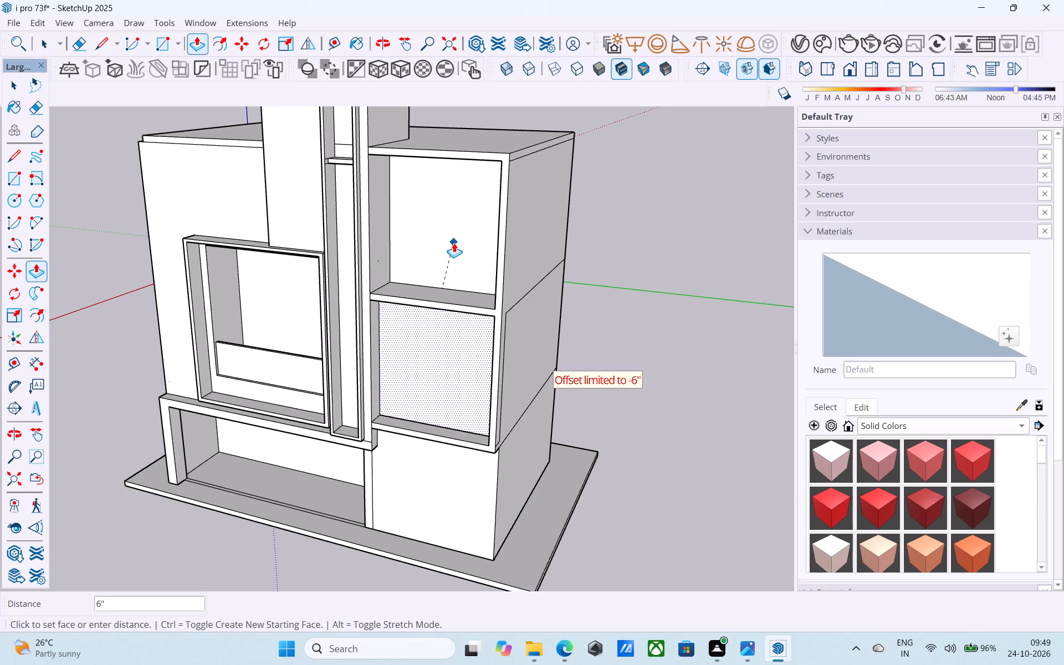
pyautogui.click(454, 243)
pyautogui.moveTo(422, 332); pyautogui.dragTo(415, 237, button='middle')
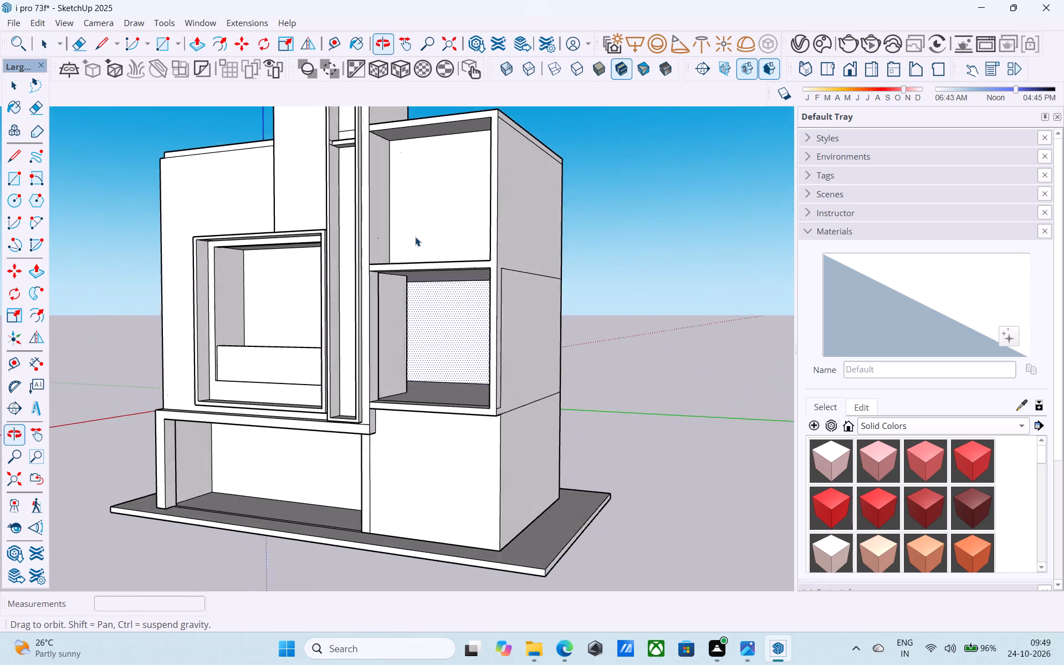
pyautogui.press('space')
# Push/Pull the narrow end face of the opened bay's inner side wall deeper inside, flush with the wall end behind.
pyautogui.moveTo(415, 237); pyautogui.dragTo(388, 357, button='middle')
pyautogui.moveTo(407, 296); pyautogui.dragTo(354, 396, button='middle')
pyautogui.scroll(5, 361, 401)
pyautogui.keyDown('shift'); pyautogui.moveTo(399, 361); pyautogui.dragTo(632, 393, button='middle'); pyautogui.keyUp('shift')
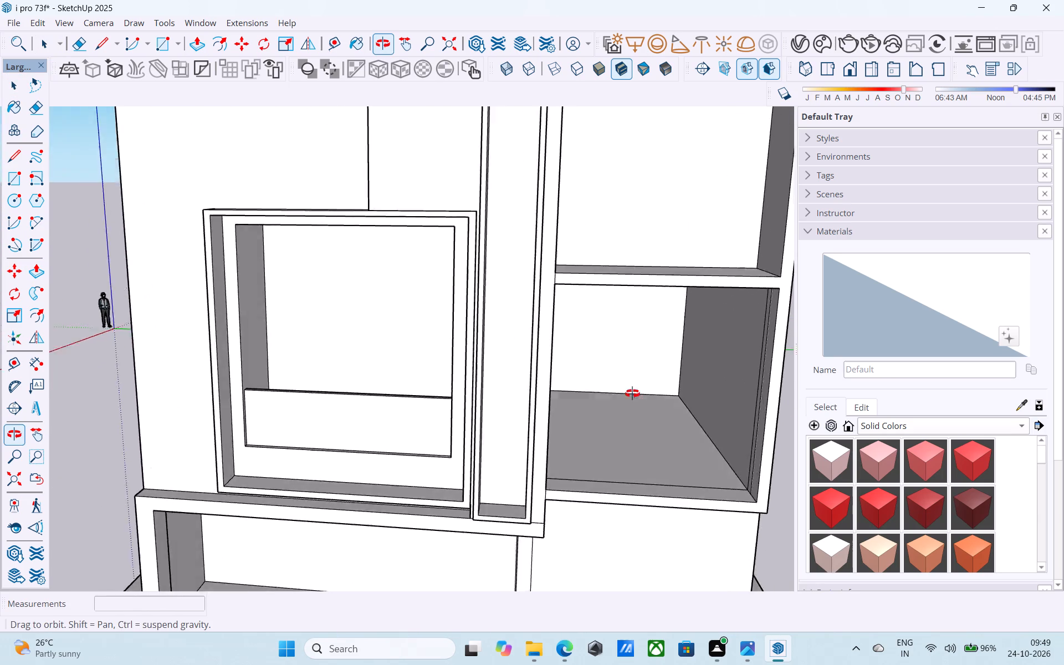
pyautogui.keyDown('shift'); pyautogui.moveTo(632, 393); pyautogui.dragTo(589, 324, button='middle'); pyautogui.keyUp('shift')
pyautogui.scroll(7, 601, 345)
pyautogui.keyDown('shift'); pyautogui.moveTo(521, 305); pyautogui.dragTo(258, 356, button='middle'); pyautogui.keyUp('shift')
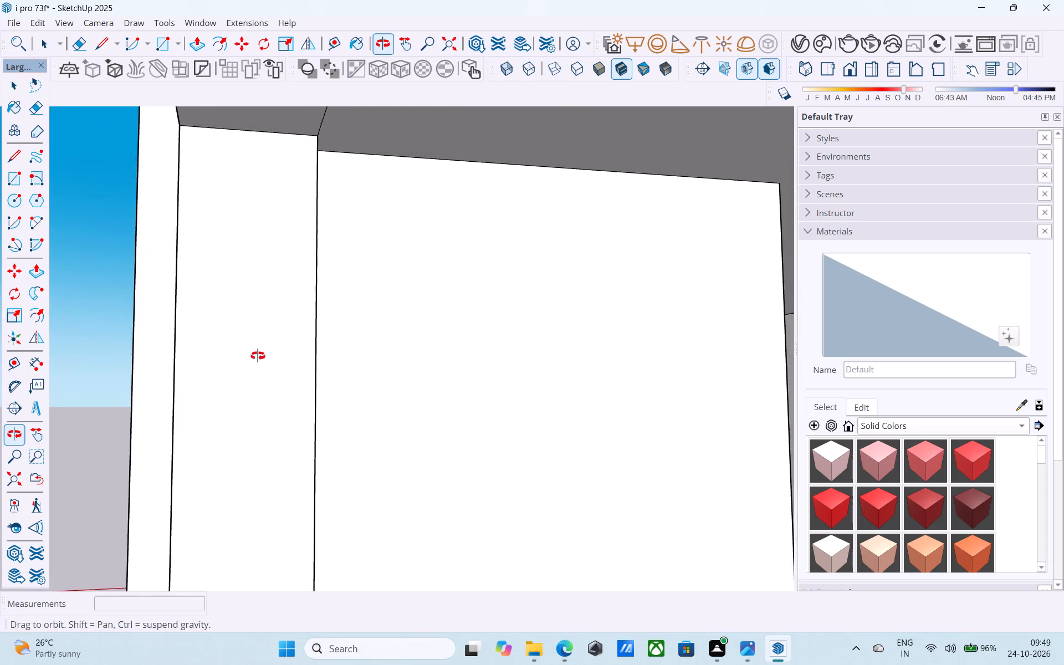
pyautogui.keyDown('shift'); pyautogui.moveTo(258, 356); pyautogui.dragTo(112, 361, button='middle'); pyautogui.keyUp('shift')
pyautogui.click(209, 287)
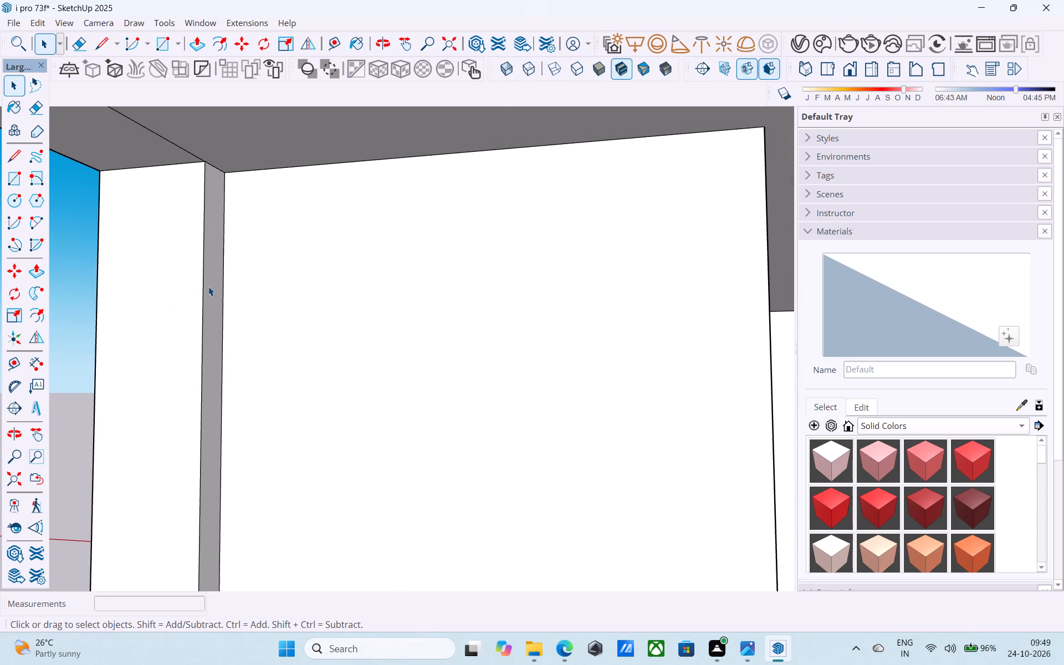
pyautogui.press('p')
pyautogui.click(206, 287)
pyautogui.scroll(1, 312, 309)
pyautogui.moveTo(356, 330); pyautogui.dragTo(359, 333, button='middle')
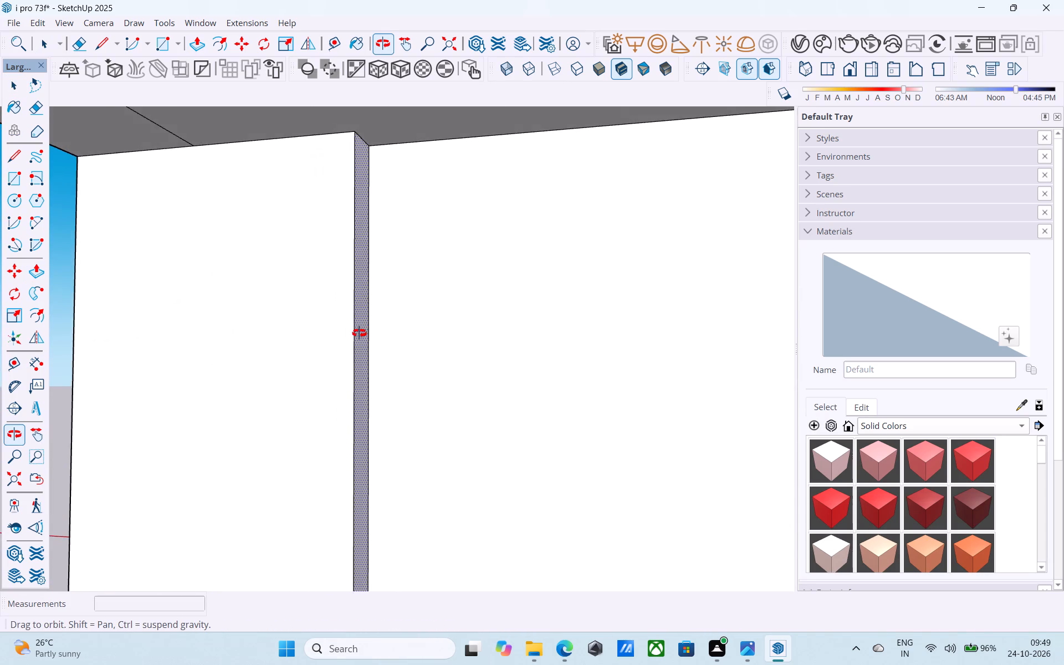
pyautogui.moveTo(359, 333); pyautogui.dragTo(550, 340, button='middle')
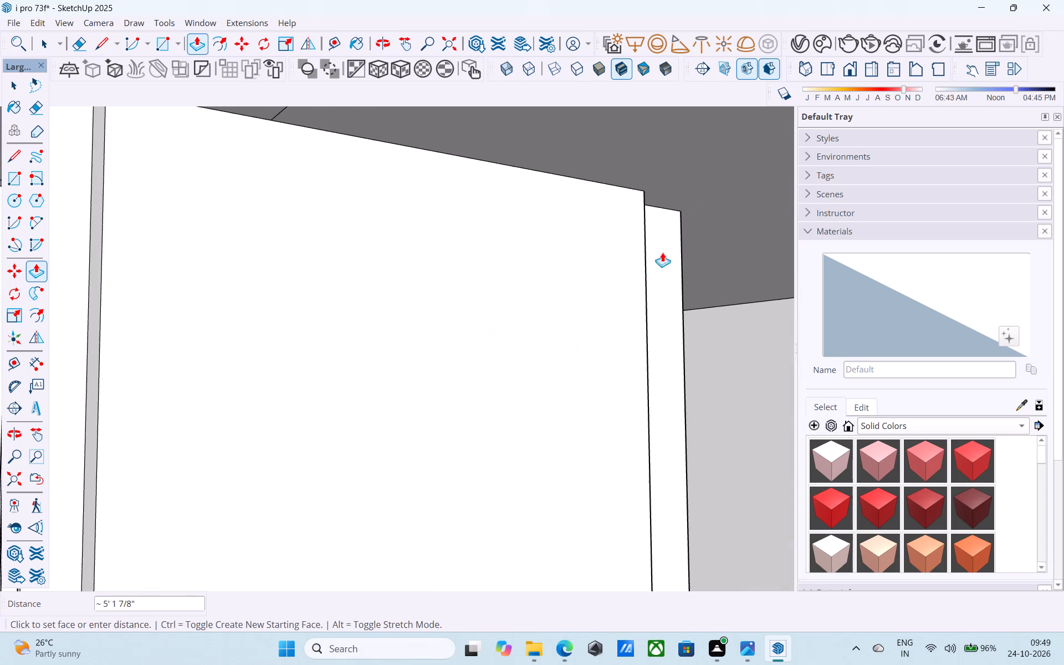
pyautogui.moveTo(704, 221); pyautogui.dragTo(488, 282, button='middle')
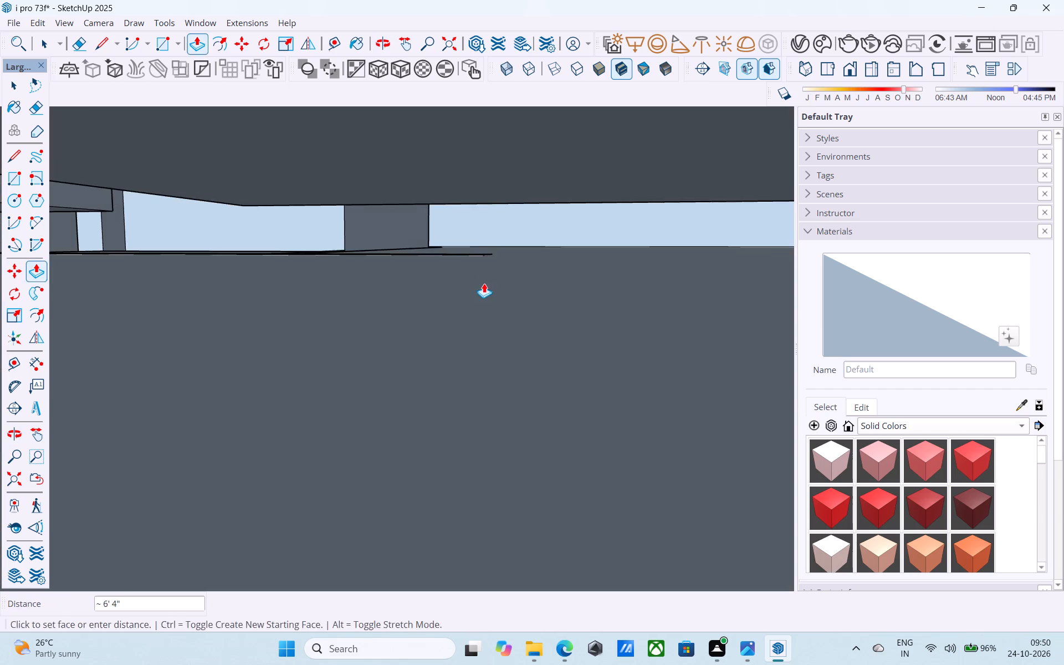
pyautogui.moveTo(484, 283); pyautogui.dragTo(470, 223, button='middle')
pyautogui.scroll(4, 502, 437)
pyautogui.moveTo(500, 436); pyautogui.dragTo(191, 438, button='middle')
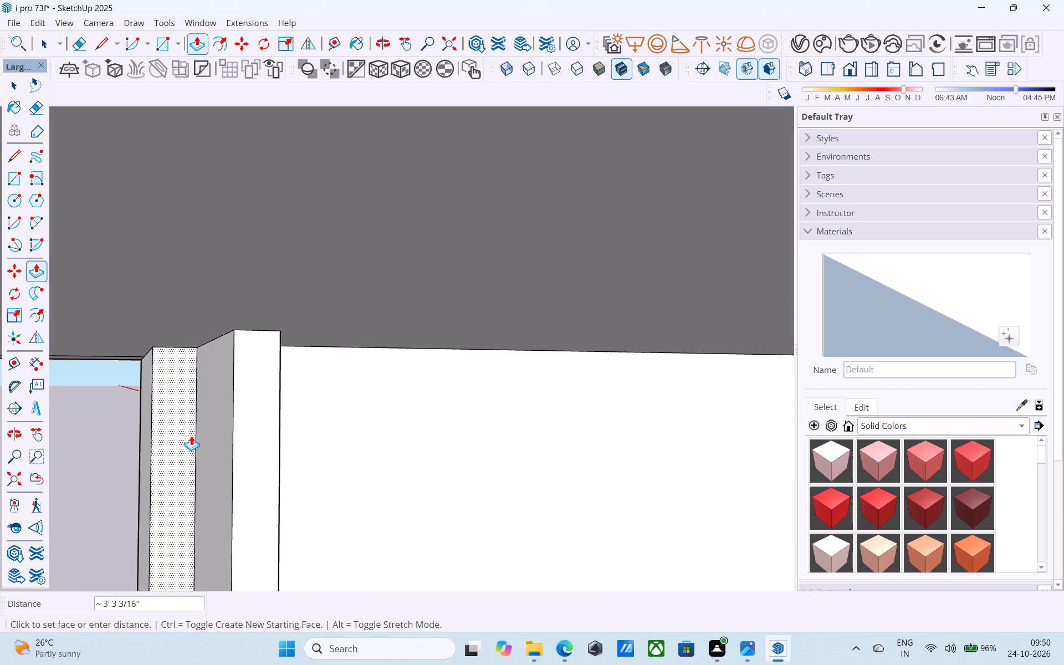
pyautogui.click(243, 410)
pyautogui.moveTo(243, 410); pyautogui.dragTo(504, 386, button='middle')
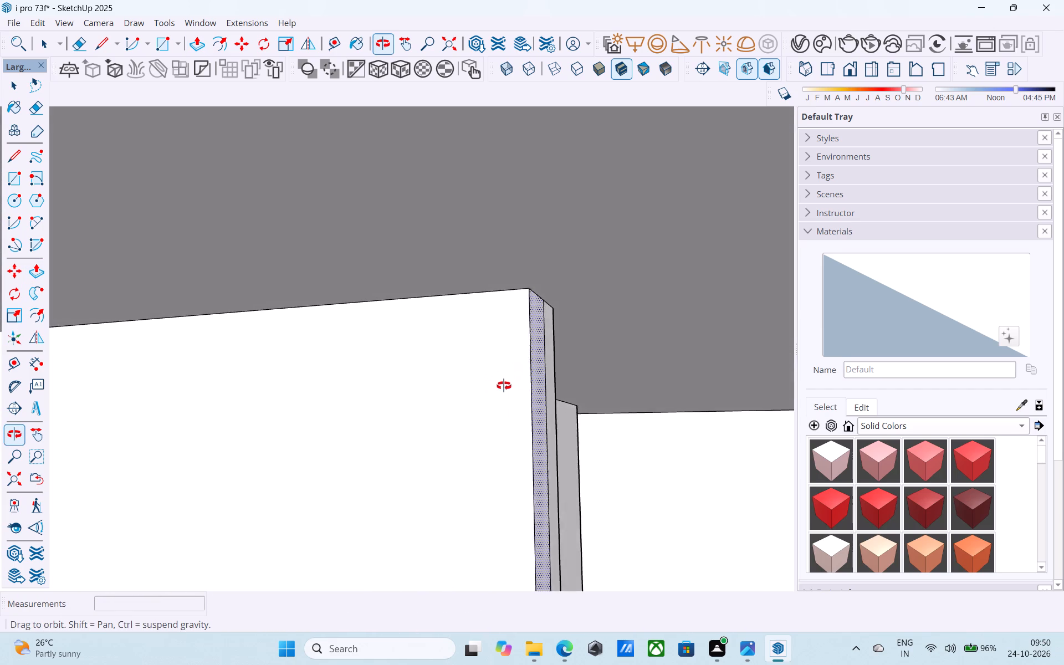
pyautogui.moveTo(504, 386); pyautogui.dragTo(531, 382, button='middle')
pyautogui.scroll(1, 528, 383)
pyautogui.press('space')
# Copy the front vertical edge of the bay's inner side wall 4' inward along the wall.
pyautogui.moveTo(576, 309); pyautogui.dragTo(542, 370, button='middle')
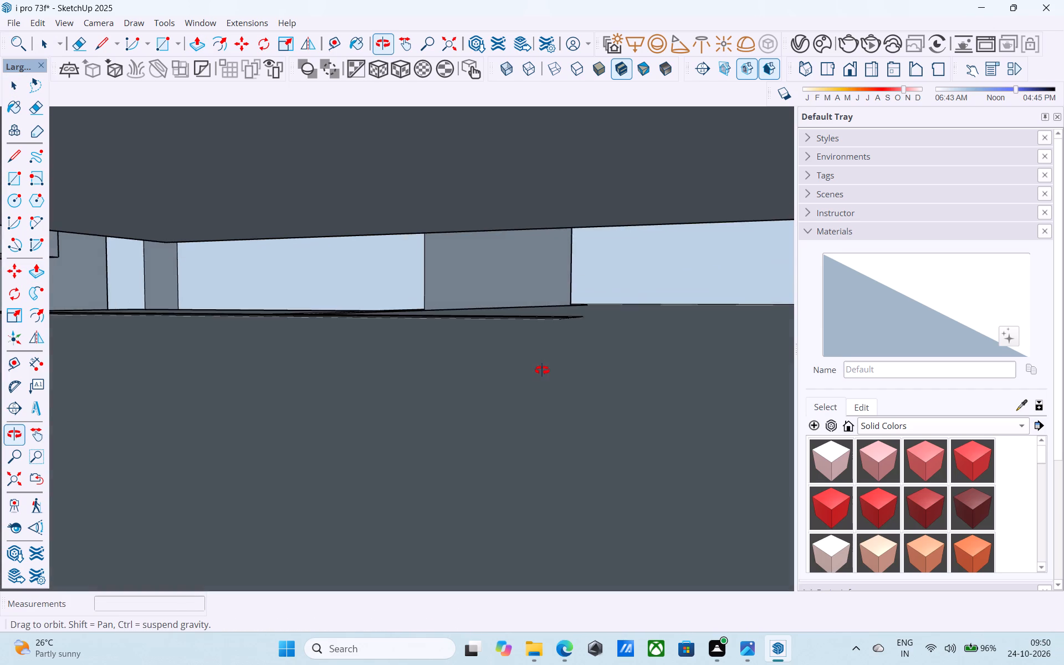
pyautogui.moveTo(542, 370); pyautogui.dragTo(550, 316, button='middle')
pyautogui.click(564, 328)
pyautogui.press('m')
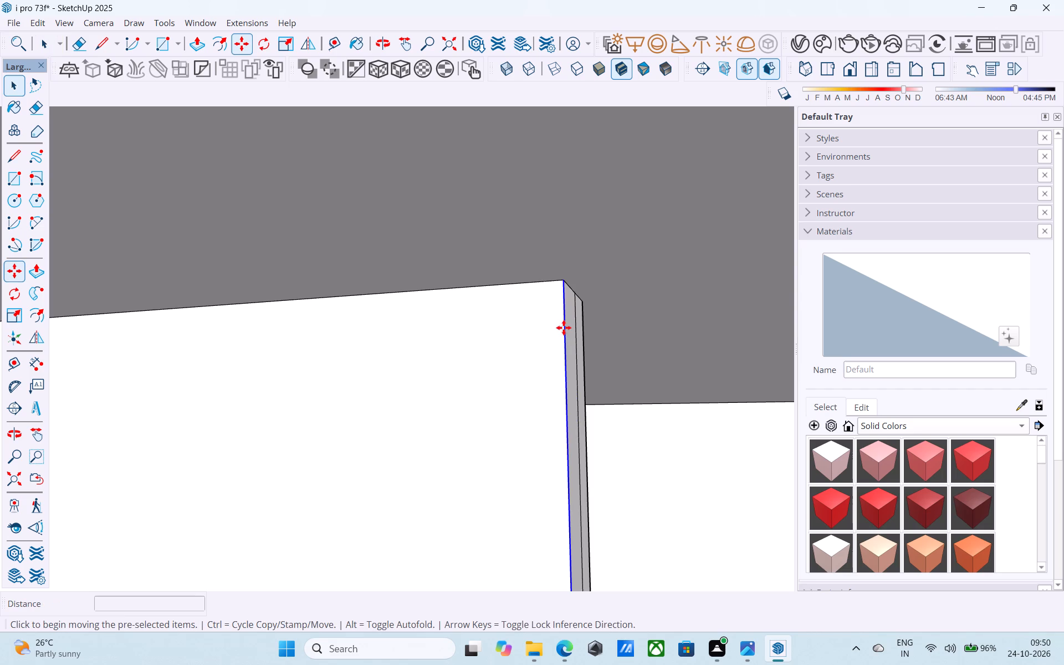
pyautogui.moveTo(313, 370); pyautogui.dragTo(505, 305, button='middle')
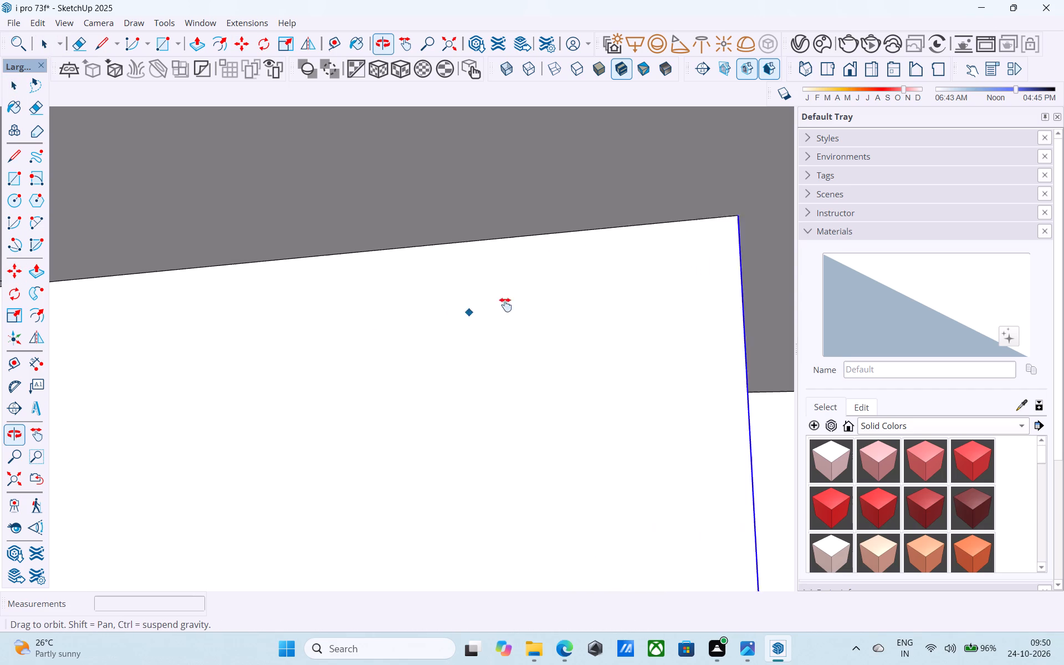
pyautogui.moveTo(505, 305); pyautogui.dragTo(1016, 241, button='middle')
pyautogui.moveTo(305, 302); pyautogui.dragTo(426, 304, button='middle')
pyautogui.keyDown('shift'); pyautogui.moveTo(424, 304); pyautogui.dragTo(321, 335, button='middle'); pyautogui.keyUp('shift')
pyautogui.press('space')
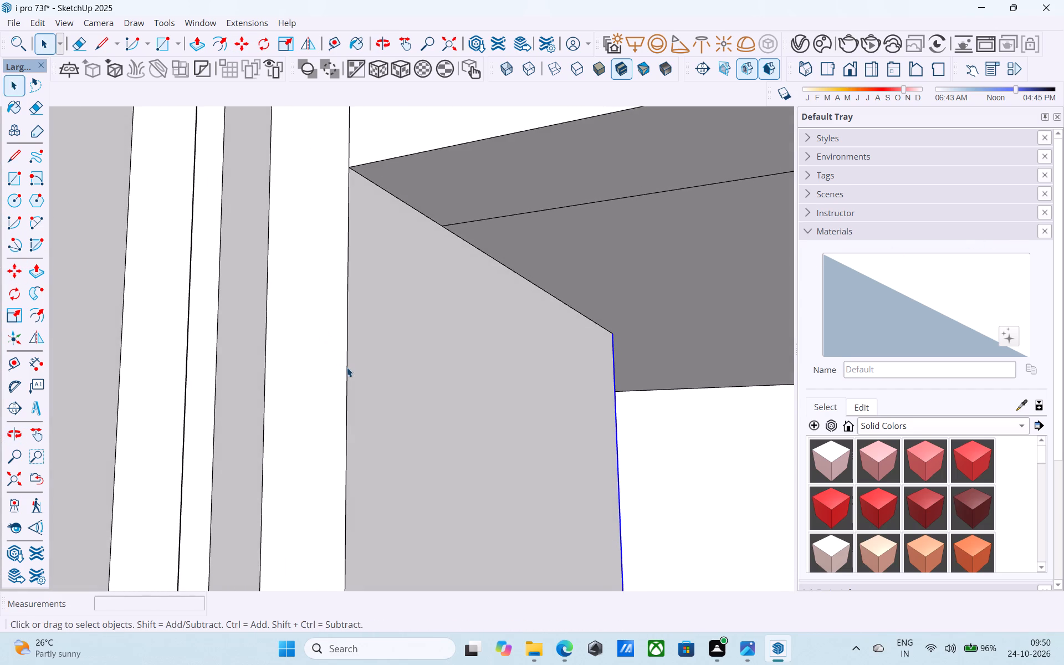
pyautogui.click(347, 367)
pyautogui.press('m')
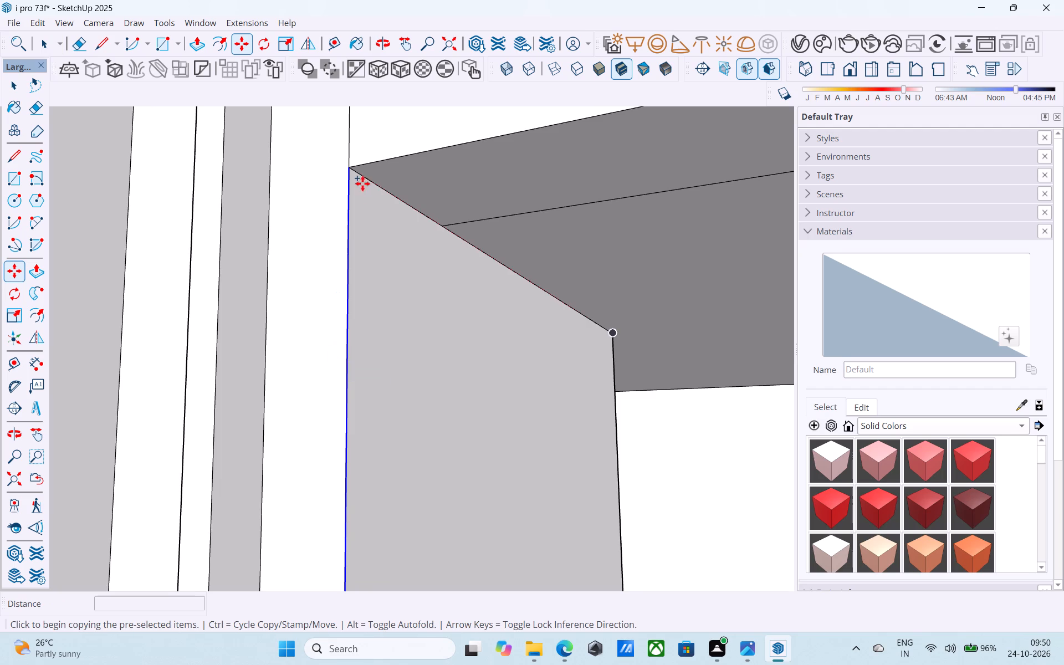
pyautogui.click(353, 174)
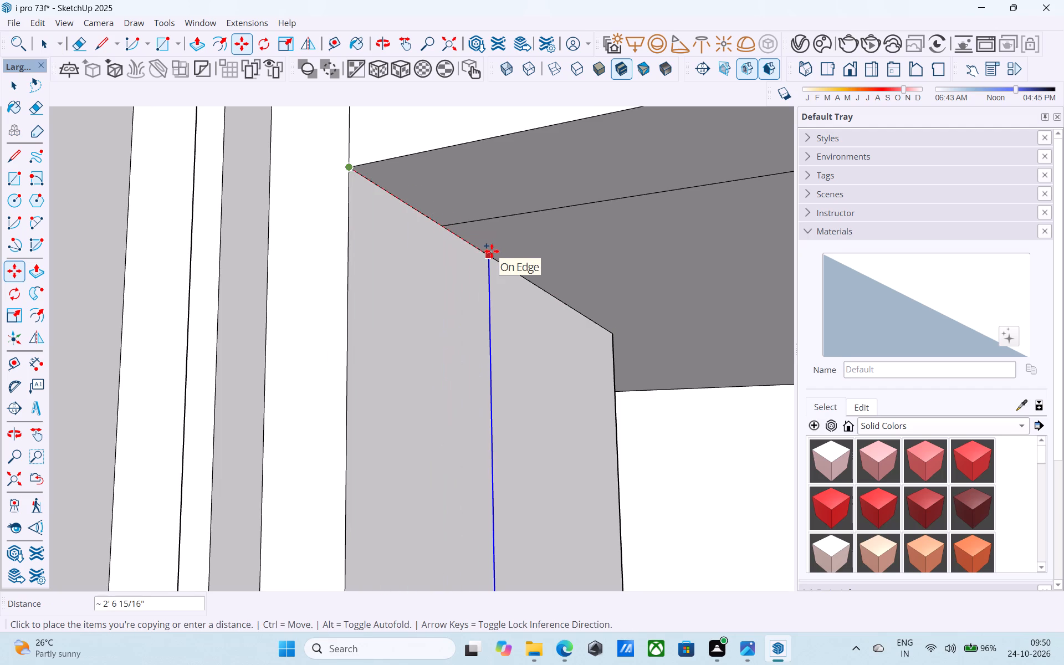
pyautogui.write("4'")
pyautogui.press('Return')
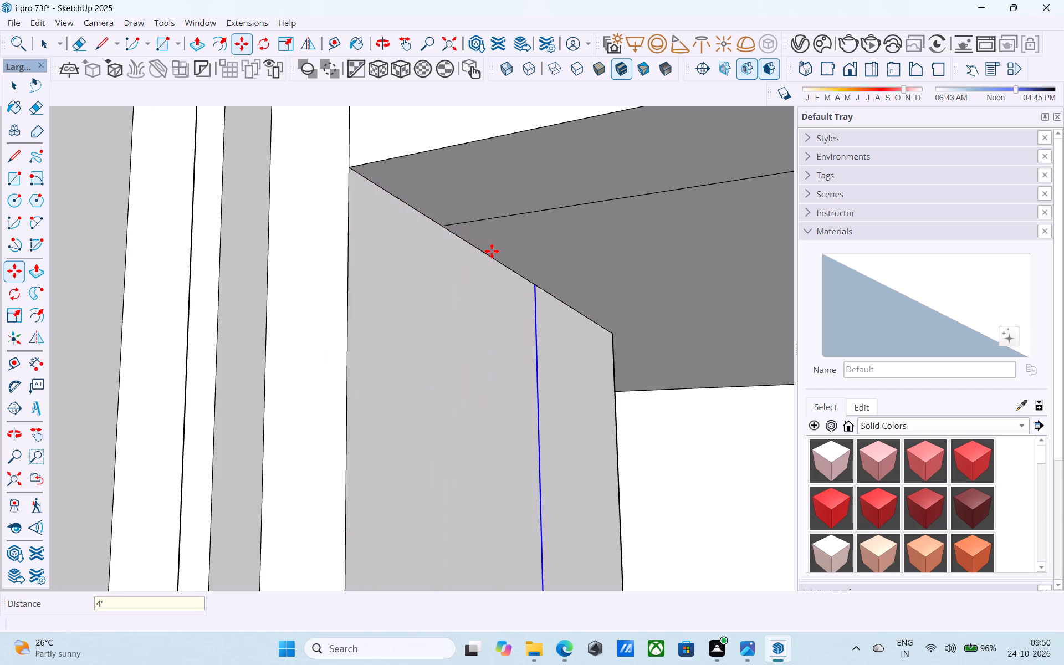
# Copy the new vertical edge another 4.5" inward along the bay's inner side wall.
pyautogui.click(539, 284)
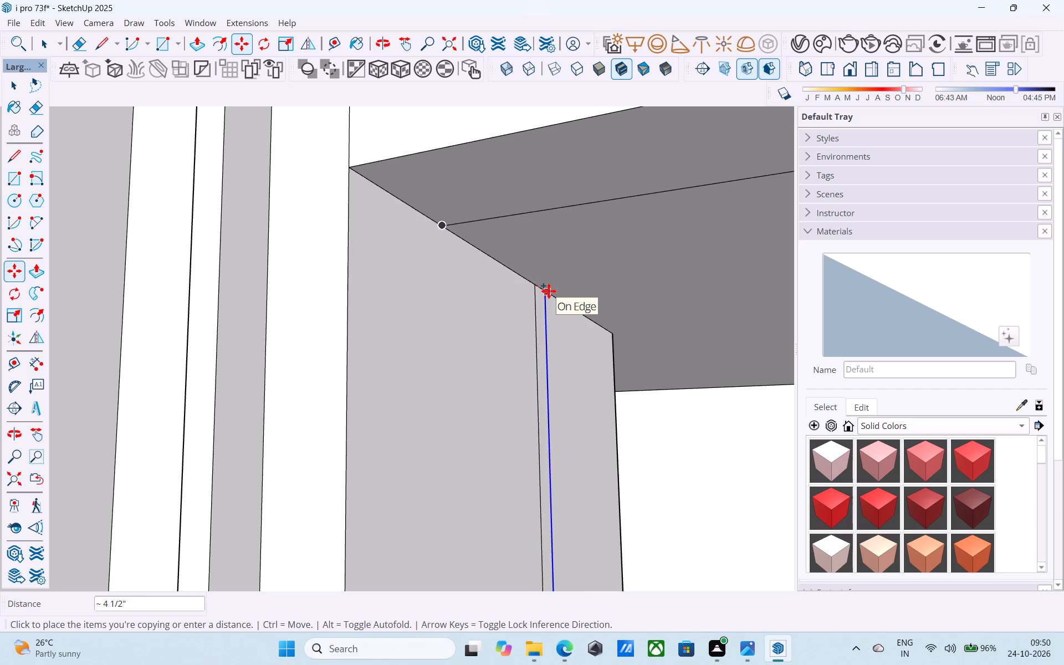
pyautogui.write('4.5"')
pyautogui.press('Return')
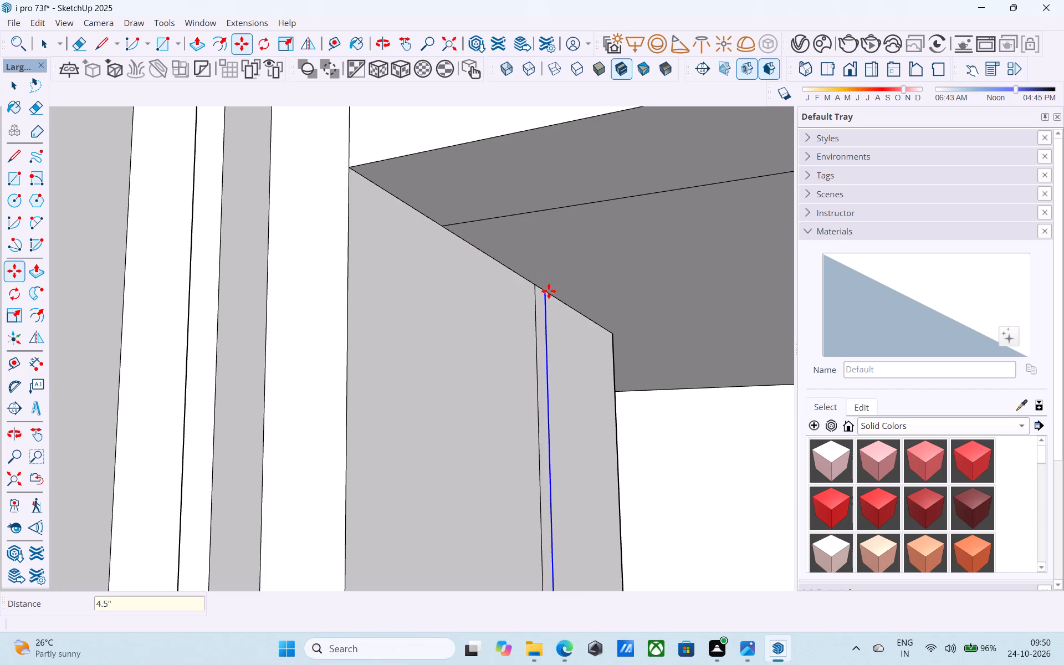
# Push/Pull the narrow 4.5" strip 9' 7 1/2" across the bay to the opposite side wall, forming a partition.
pyautogui.press('space')
pyautogui.click(539, 305)
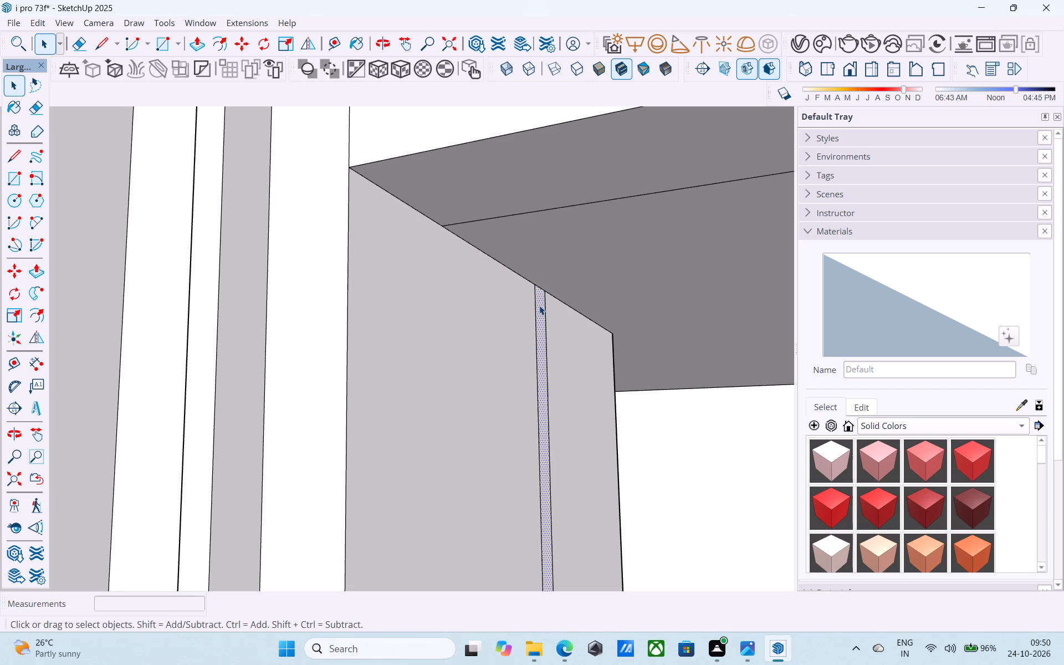
pyautogui.press('p')
pyautogui.click(539, 305)
pyautogui.scroll(-5, 545, 299)
pyautogui.moveTo(545, 302); pyautogui.dragTo(633, 335, button='middle')
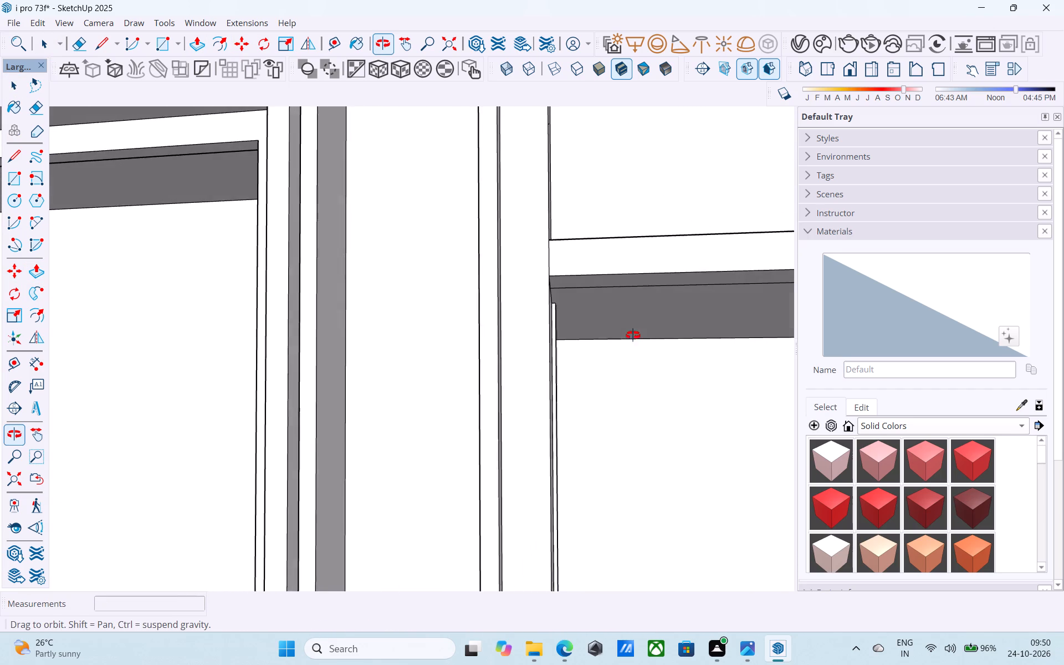
pyautogui.moveTo(633, 335); pyautogui.dragTo(514, 308, button='middle')
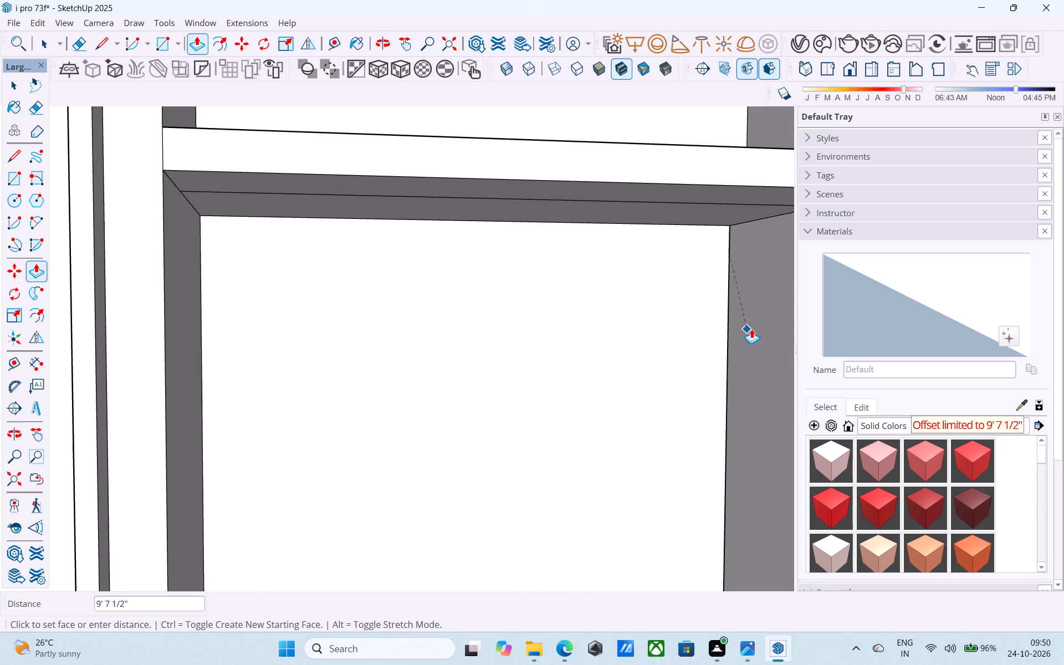
pyautogui.scroll(1, 751, 328)
pyautogui.keyDown('shift'); pyautogui.moveTo(751, 328); pyautogui.dragTo(588, 288, button='middle'); pyautogui.keyUp('shift')
pyautogui.click(603, 299)
# Erase the two leftover vertical edges on the outer side wall of the opened bay.
pyautogui.scroll(-12, 602, 296)
pyautogui.keyDown('shift'); pyautogui.moveTo(595, 340); pyautogui.dragTo(591, 295, button='middle'); pyautogui.keyUp('shift')
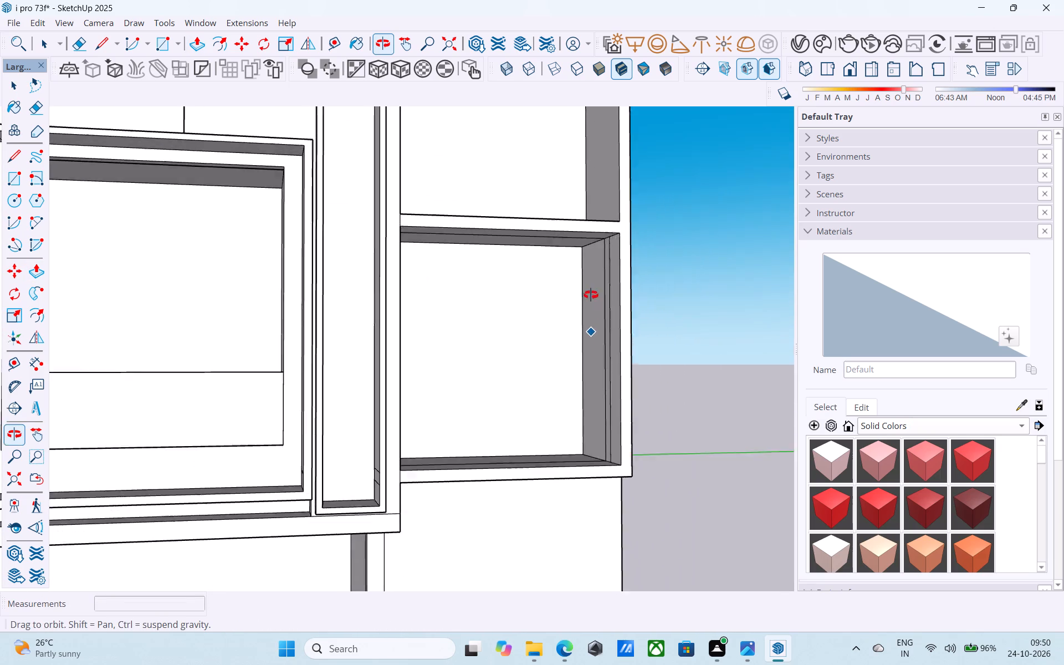
pyautogui.keyDown('shift'); pyautogui.moveTo(591, 295); pyautogui.dragTo(417, 366, button='middle'); pyautogui.keyUp('shift')
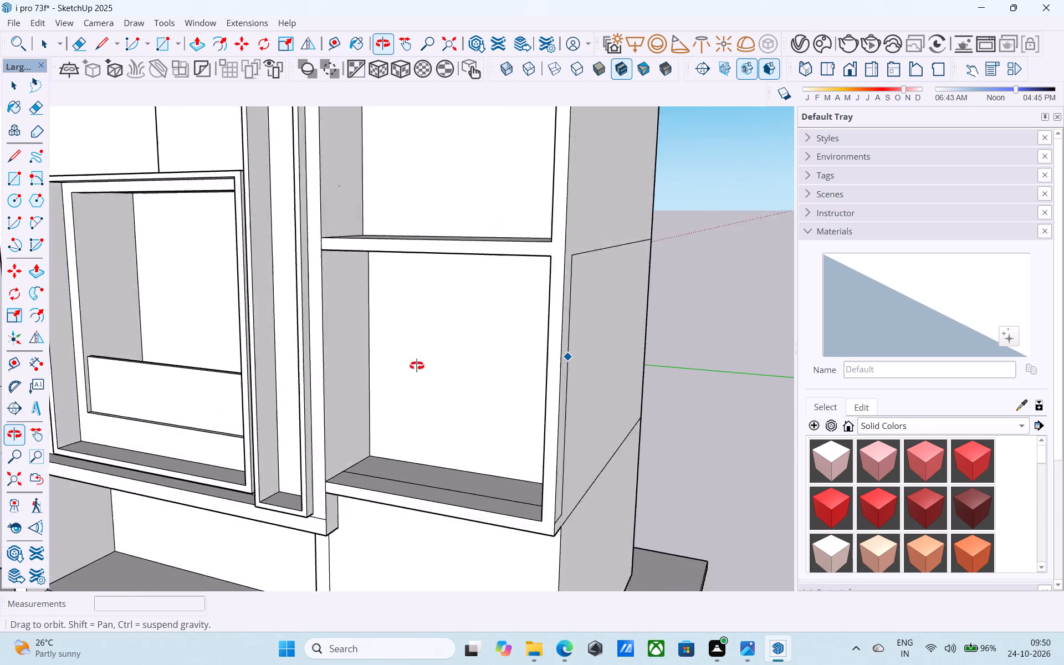
pyautogui.keyDown('shift'); pyautogui.moveTo(417, 366); pyautogui.dragTo(623, 356, button='middle'); pyautogui.keyUp('shift')
pyautogui.scroll(4, 611, 354)
pyautogui.press('e')
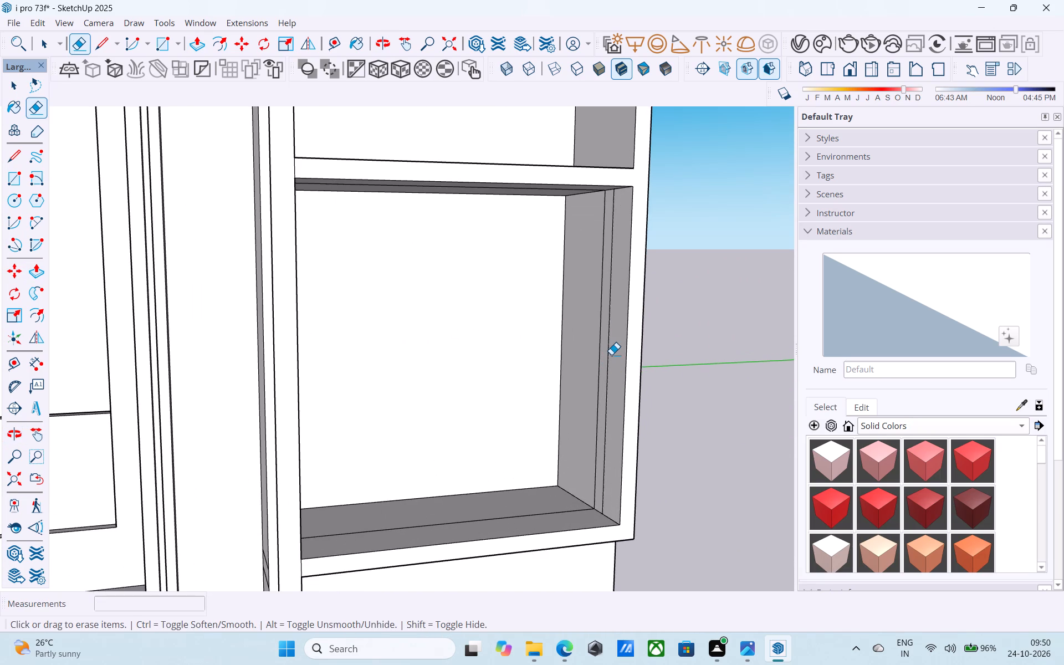
pyautogui.moveTo(610, 354); pyautogui.dragTo(598, 356)
pyautogui.press('space')
# Erase the leftover edge running along the floor of the opened middle-storey bay.
pyautogui.scroll(-5, 597, 356)
pyautogui.moveTo(597, 356); pyautogui.dragTo(316, 504, button='middle')
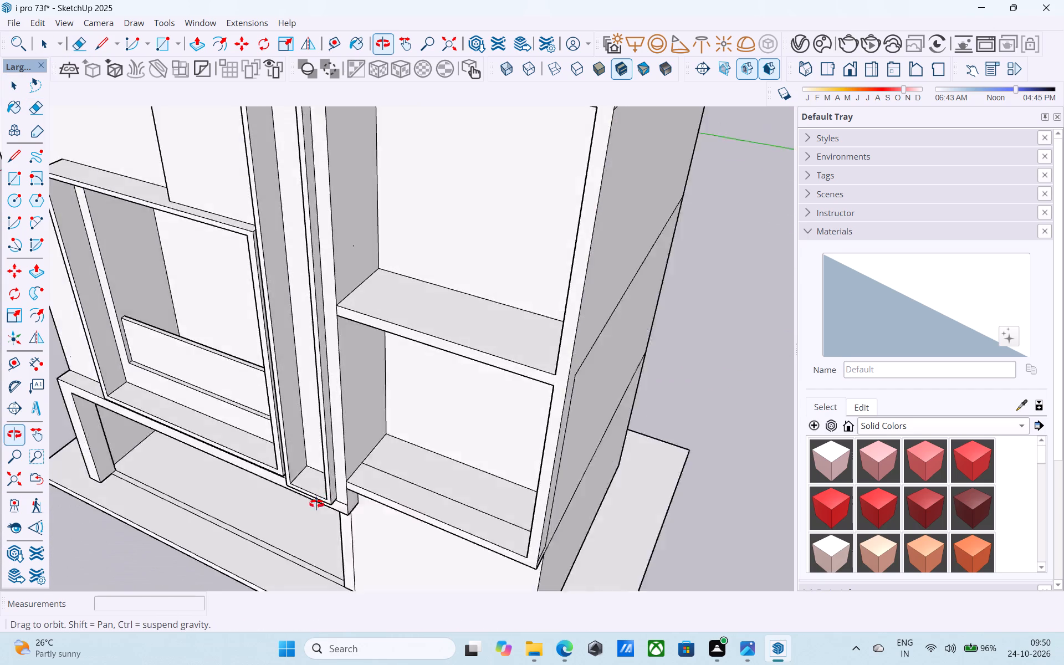
pyautogui.moveTo(316, 504); pyautogui.dragTo(308, 501, button='middle')
pyautogui.scroll(1, 414, 457)
pyautogui.press('e')
pyautogui.moveTo(405, 483); pyautogui.dragTo(399, 488)
pyautogui.press('space')
# Erase the leftover edge running along the ceiling of the opened middle-storey bay.
pyautogui.scroll(-4, 397, 487)
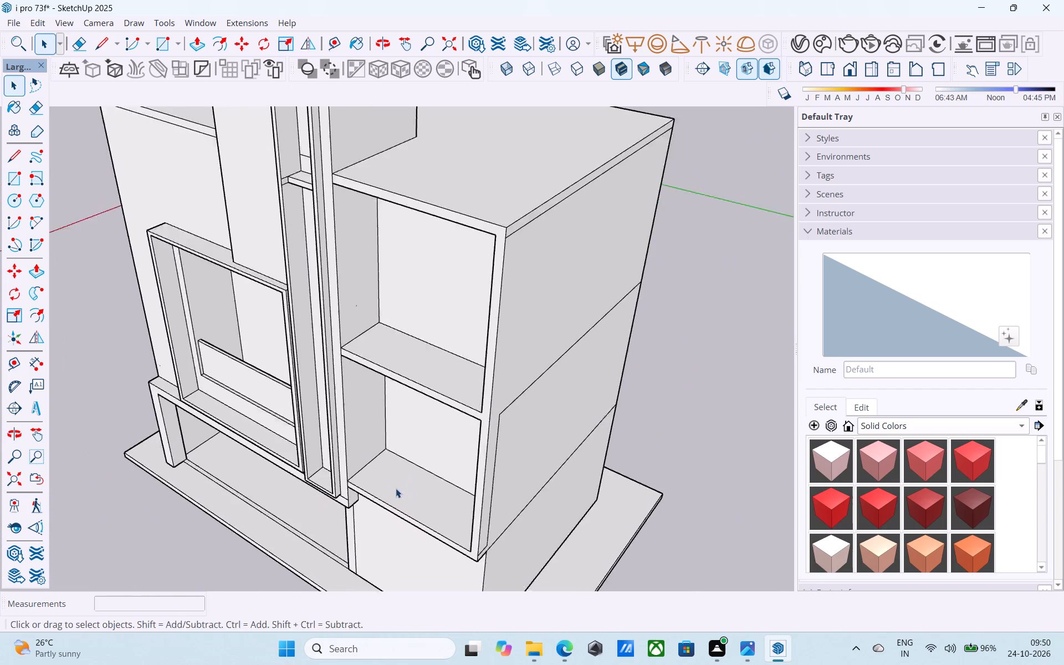
pyautogui.scroll(-2, 396, 488)
pyautogui.moveTo(393, 490); pyautogui.dragTo(460, 233, button='middle')
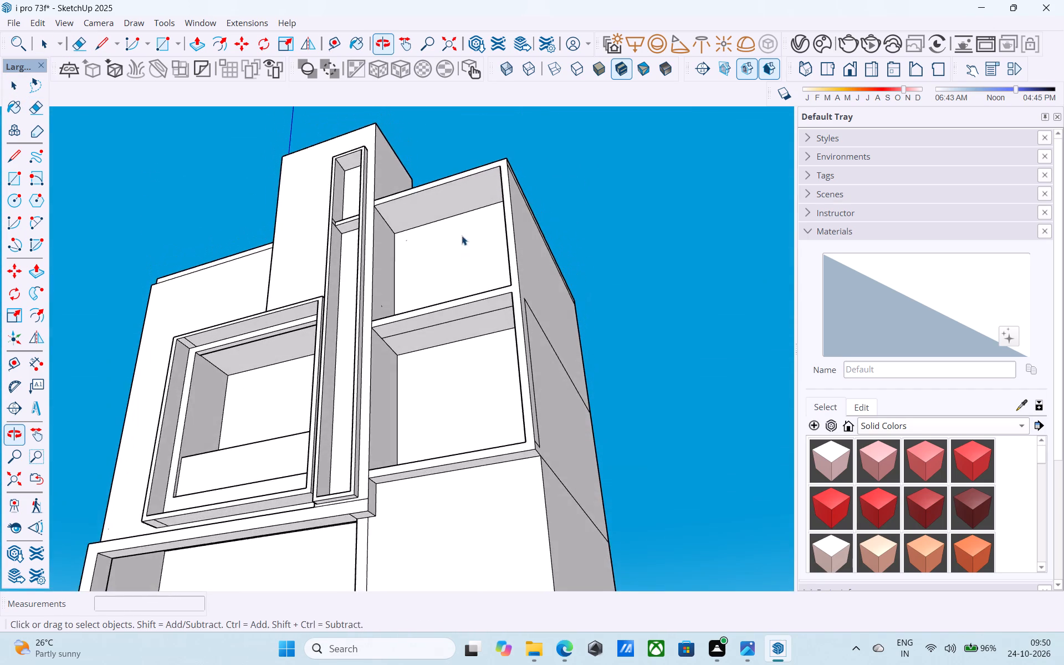
pyautogui.scroll(5, 487, 325)
pyautogui.press('e')
pyautogui.moveTo(482, 312); pyautogui.dragTo(478, 307)
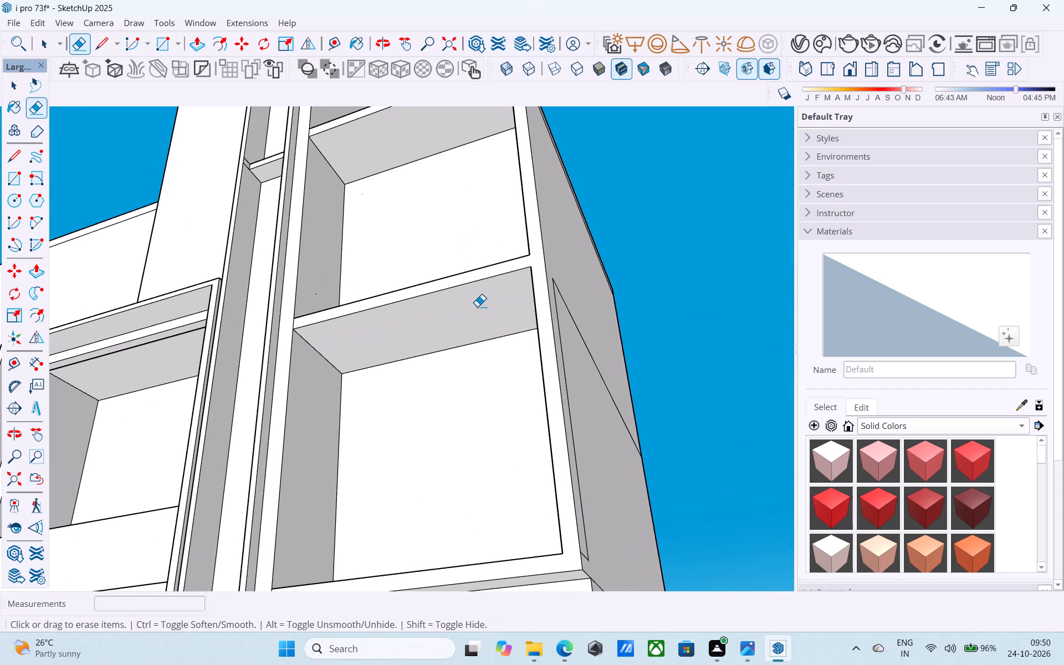
pyautogui.press('space')
# Examine the whole building's facade and its stacked bays from the front, the side and slightly above.
pyautogui.scroll(-10, 477, 306)
pyautogui.moveTo(474, 310); pyautogui.dragTo(733, 456, button='middle')
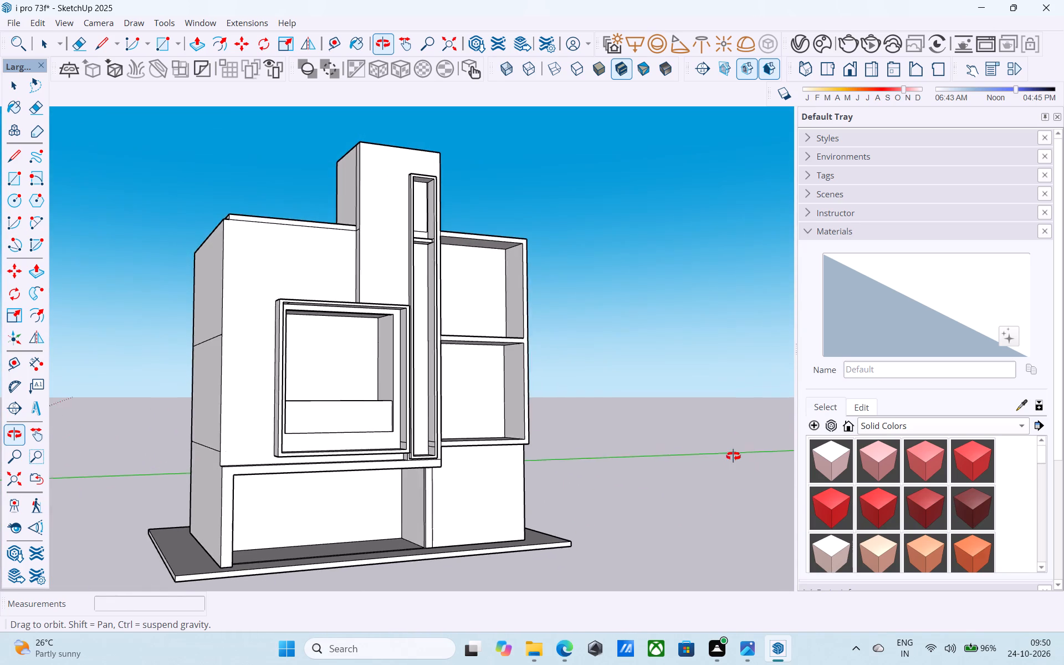
pyautogui.moveTo(733, 456); pyautogui.dragTo(730, 453, button='middle')
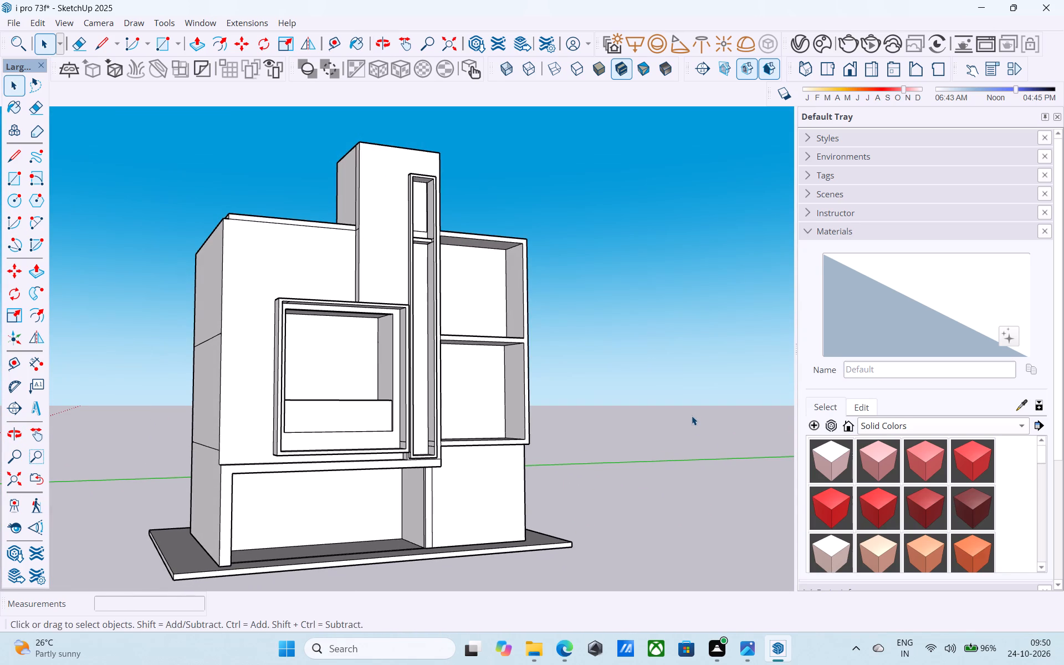
pyautogui.scroll(1, 644, 420)
pyautogui.scroll(-6, 637, 422)
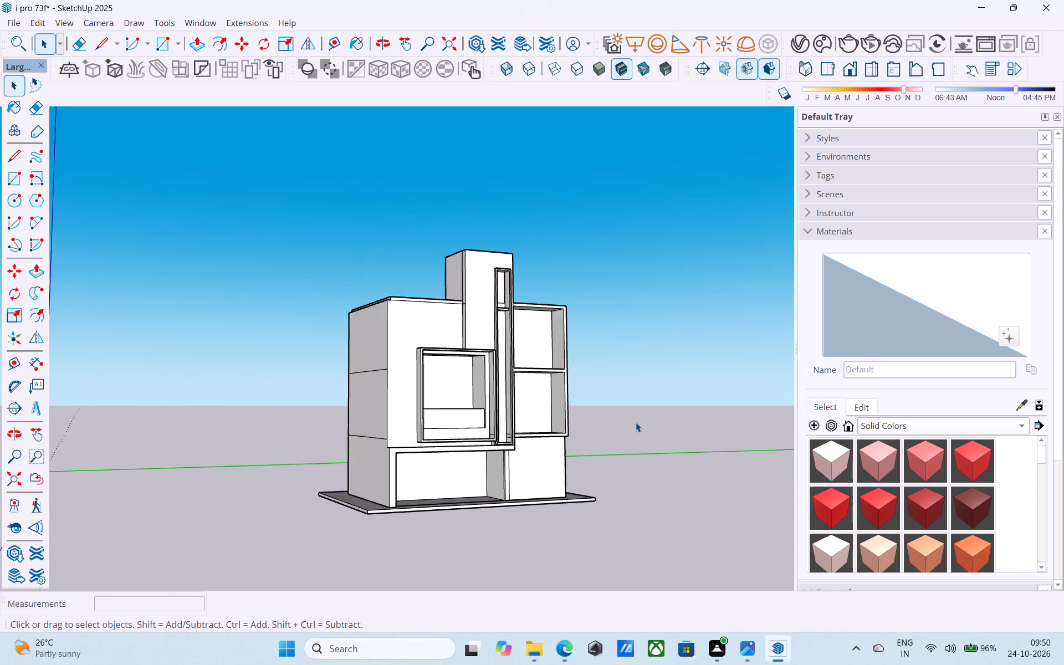
pyautogui.scroll(-1, 636, 422)
pyautogui.moveTo(598, 442); pyautogui.dragTo(440, 501, button='middle')
pyautogui.scroll(6, 566, 408)
pyautogui.moveTo(556, 396); pyautogui.dragTo(563, 444, button='middle')
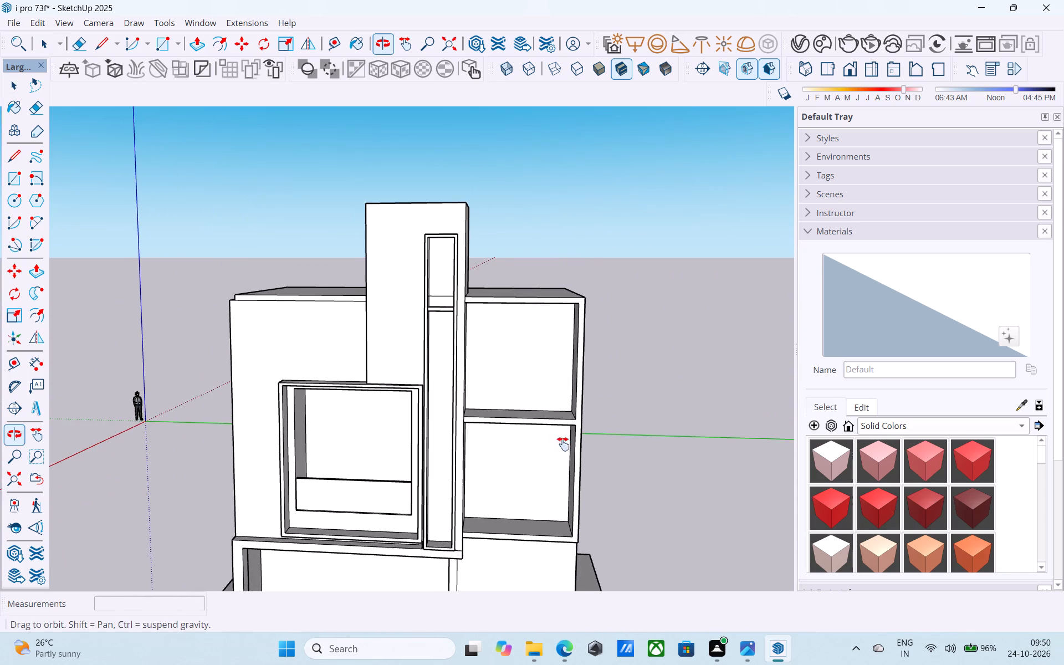
pyautogui.moveTo(563, 444); pyautogui.dragTo(562, 444, button='middle')
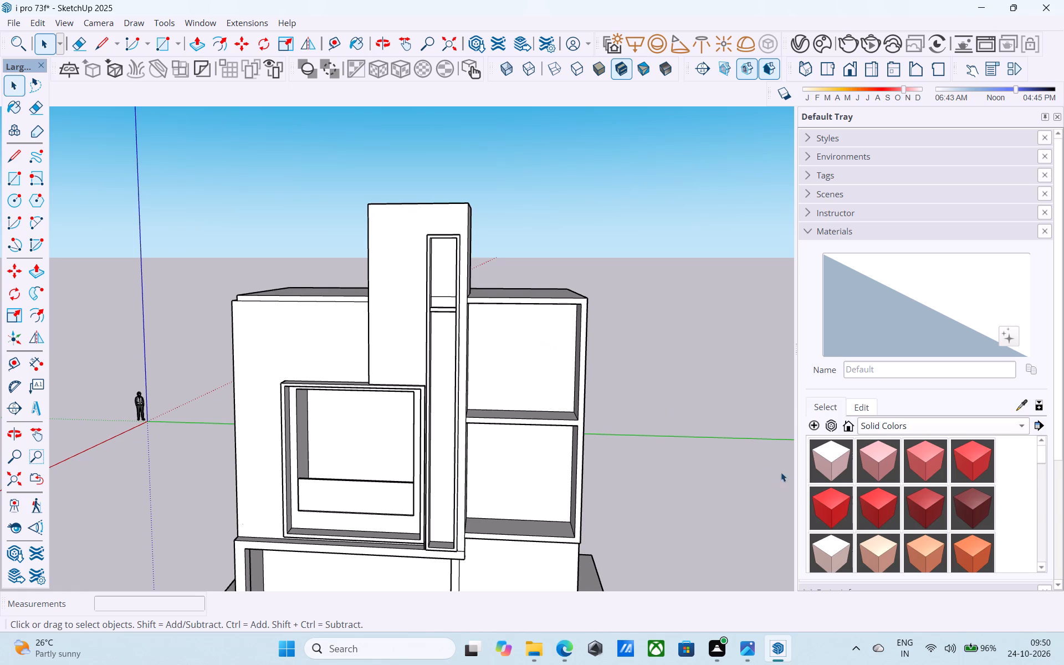
# Paint the tower's front face with the dark blue Carpet_04_1K material from the Fabric collection.
pyautogui.scroll(-7, 851, 478)
pyautogui.click(866, 424)
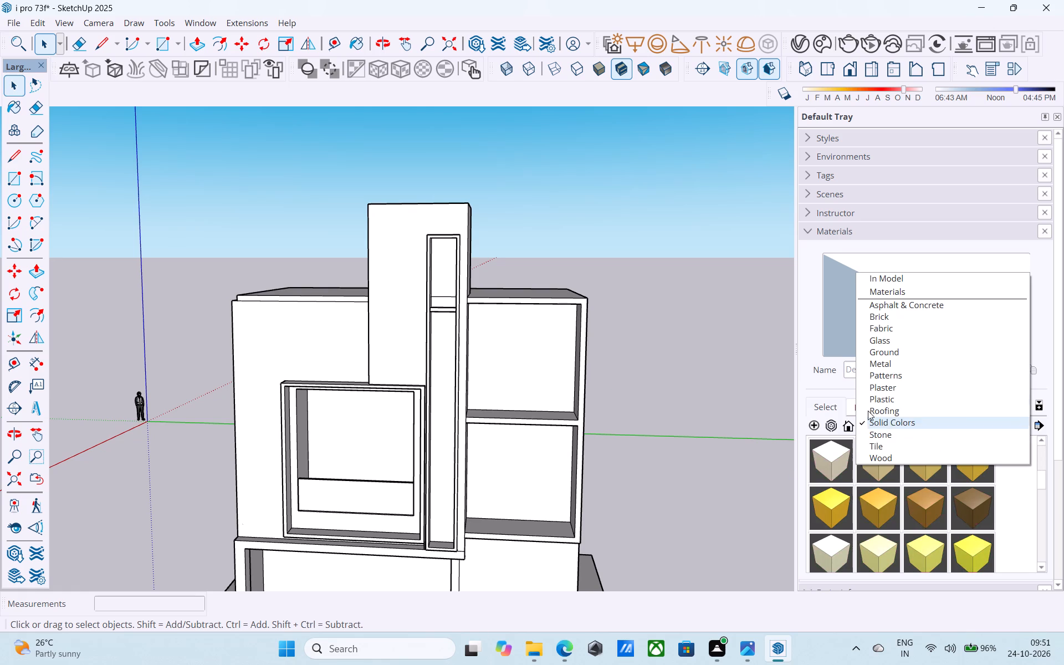
pyautogui.click(876, 329)
pyautogui.click(878, 470)
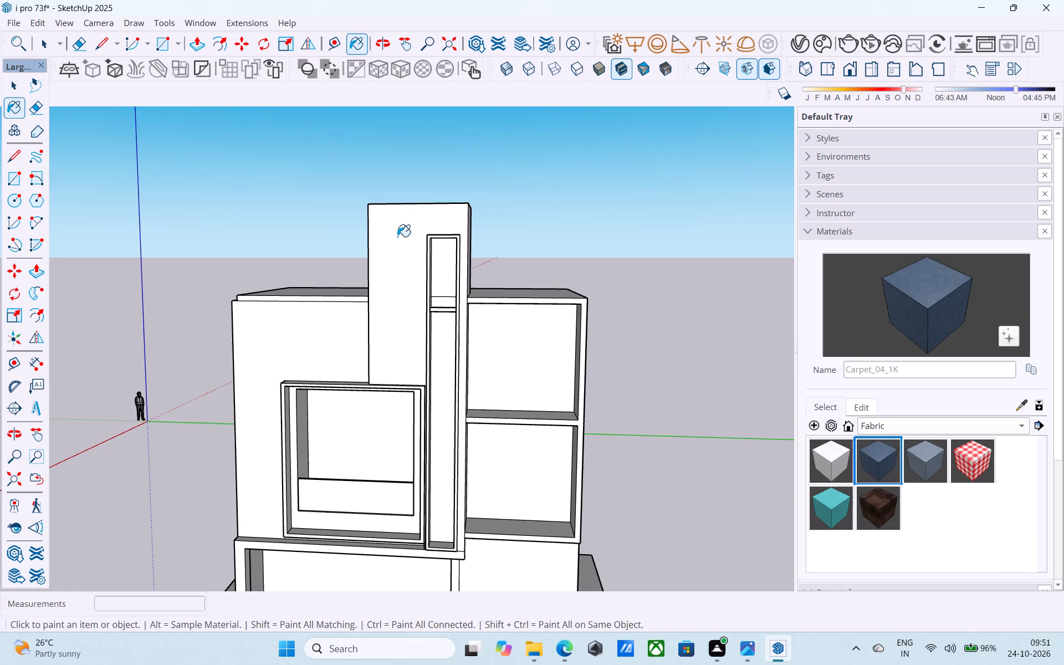
pyautogui.click(397, 237)
# Draw a vertical line from the narrow slot frame's lower corner down to the bottom edge of the ledge below the tower.
pyautogui.scroll(-5, 431, 329)
pyautogui.moveTo(427, 332); pyautogui.dragTo(439, 294, button='middle')
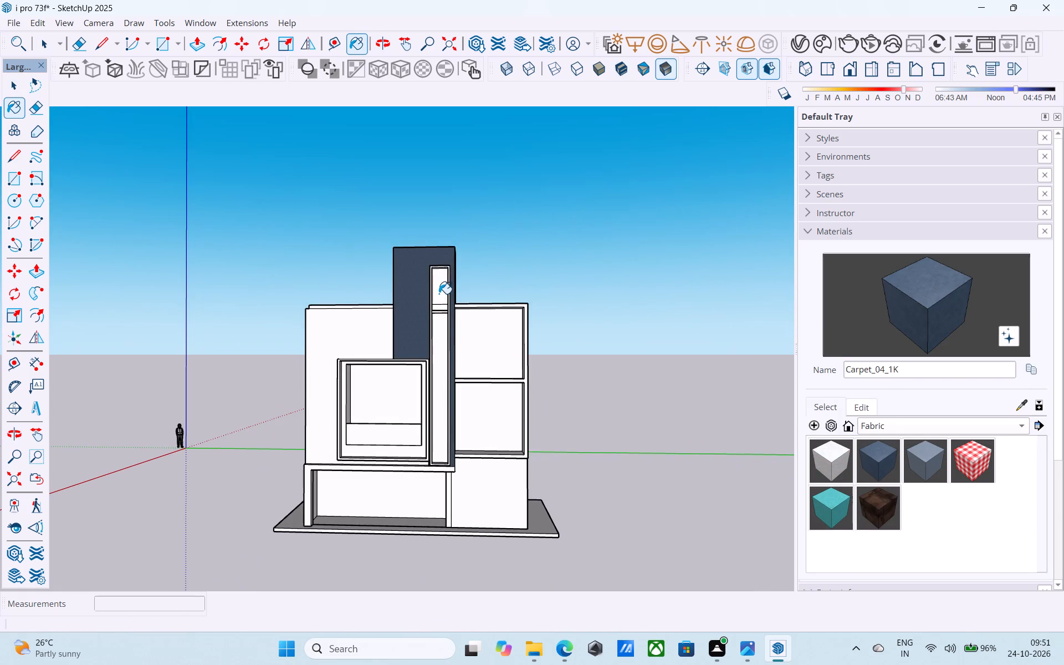
pyautogui.moveTo(434, 375); pyautogui.dragTo(434, 360, button='middle')
pyautogui.scroll(1, 435, 361)
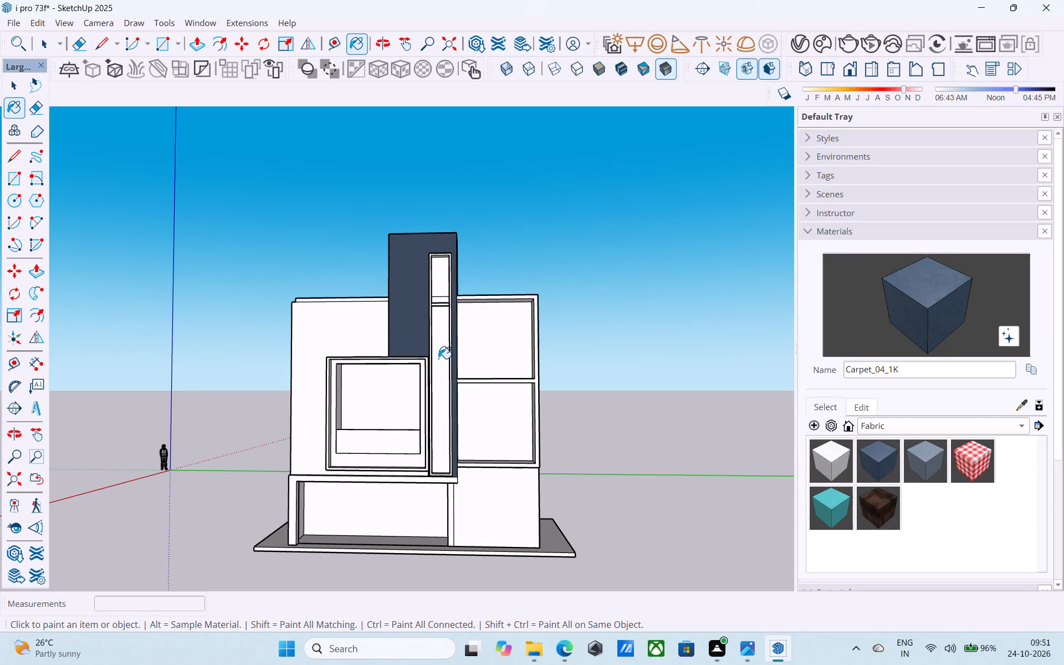
pyautogui.moveTo(450, 336); pyautogui.dragTo(456, 343, button='middle')
pyautogui.scroll(-5, 447, 329)
pyautogui.scroll(4, 461, 441)
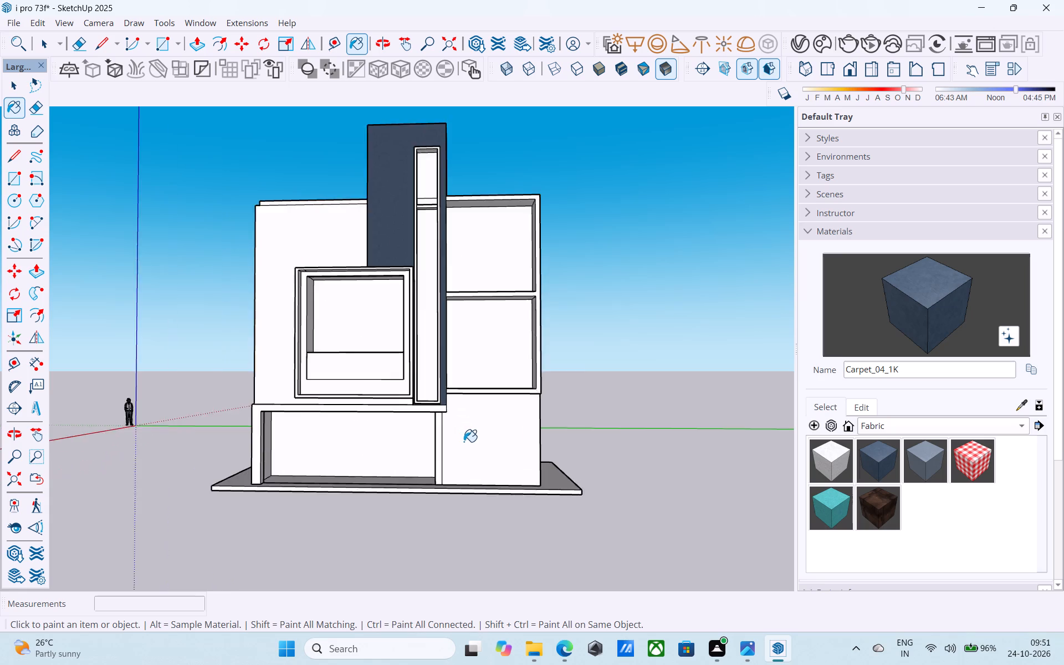
pyautogui.scroll(11, 464, 442)
pyautogui.press('l')
pyautogui.scroll(8, 433, 397)
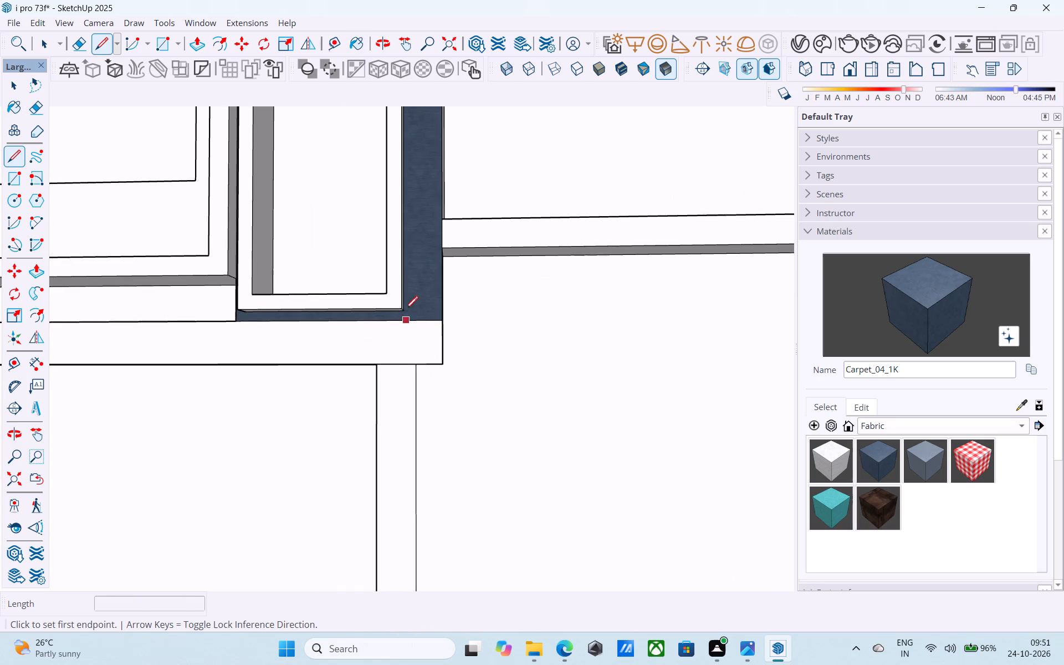
pyautogui.scroll(13, 406, 303)
pyautogui.click(400, 324)
pyautogui.scroll(-4, 400, 323)
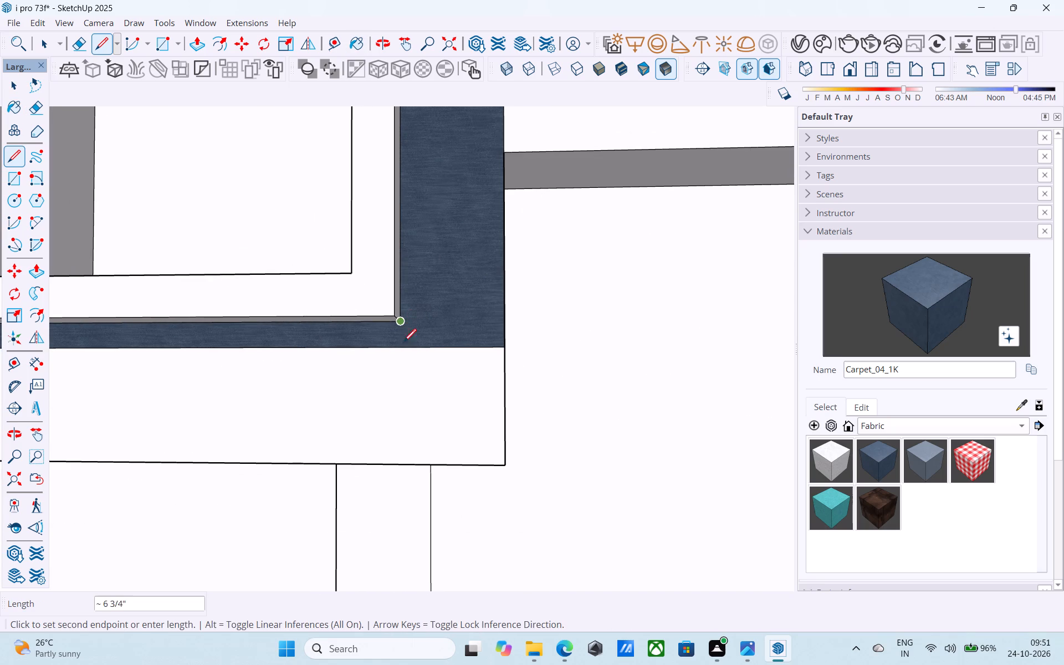
pyautogui.click(402, 464)
# Erase the edge between the blue tower strip and the ledge's end so the blue face extends down the ledge.
pyautogui.press('e')
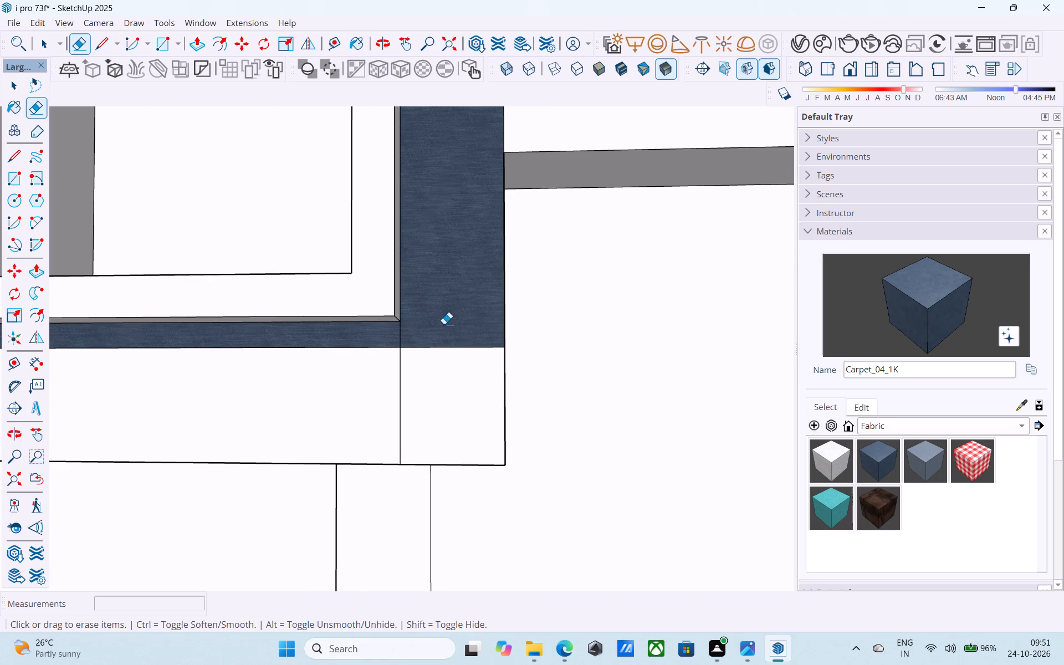
pyautogui.moveTo(444, 324); pyautogui.dragTo(447, 361)
pyautogui.scroll(-5, 445, 402)
pyautogui.moveTo(445, 403); pyautogui.dragTo(421, 182, button='middle')
pyautogui.press('space')
# Draw a line across the ledge's underside from the blue strip's lower corner to the back edge.
pyautogui.press('l')
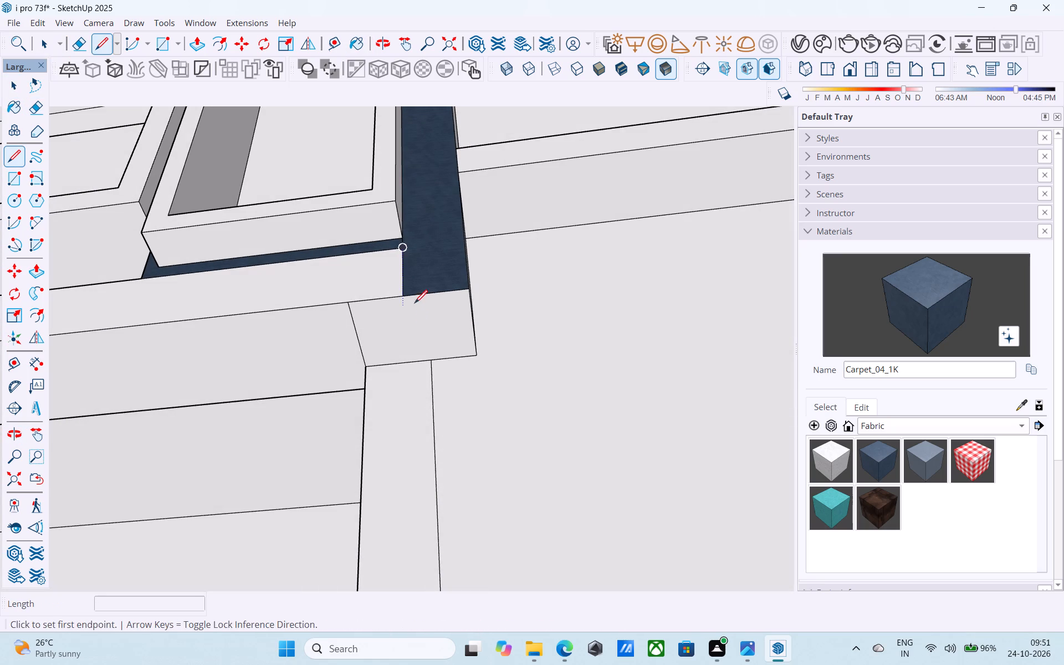
pyautogui.click(410, 291)
pyautogui.press('l')
pyautogui.scroll(3, 408, 298)
pyautogui.click(402, 297)
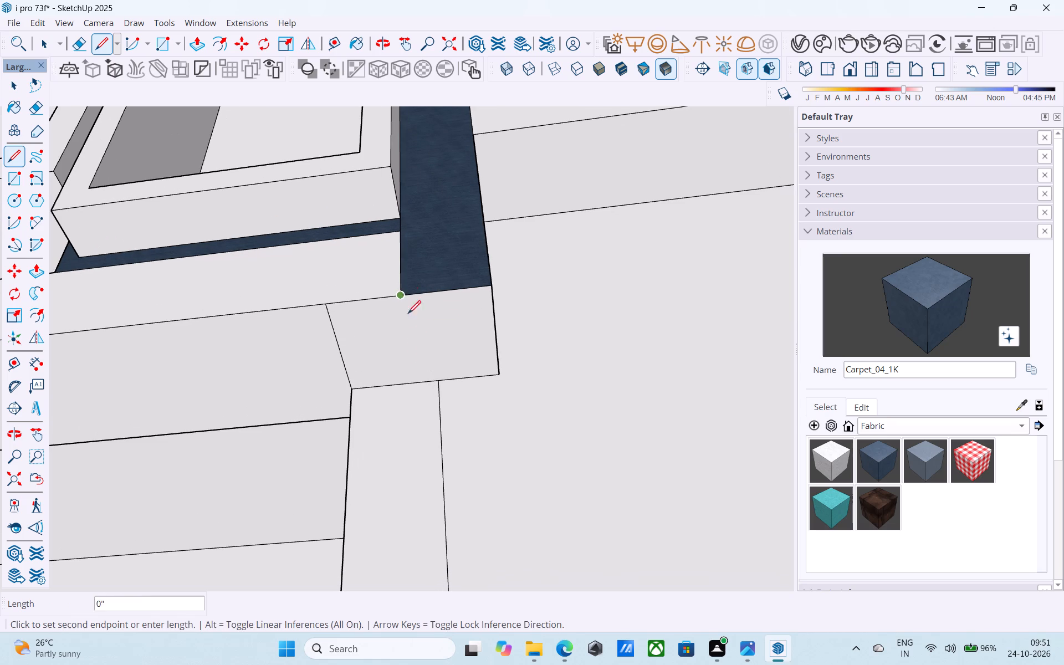
pyautogui.click(424, 382)
# Push/Pull the separated underside face 8' down to the base slab, continuing the blue strip as a pillar.
pyautogui.press('space')
pyautogui.click(431, 371)
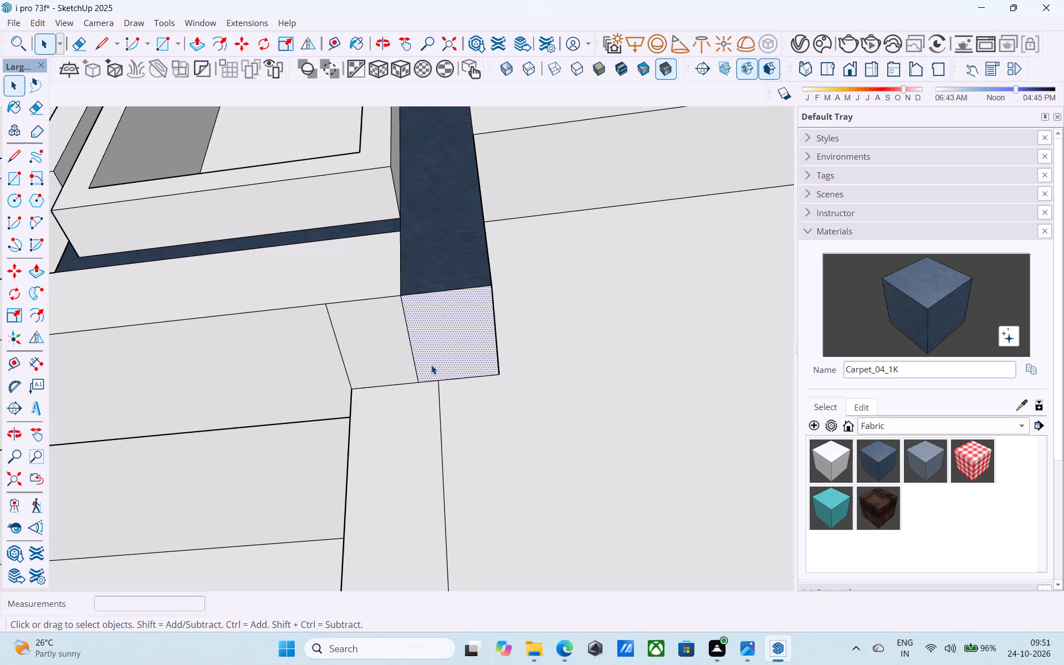
pyautogui.press('p')
pyautogui.click(431, 364)
pyautogui.scroll(-20, 446, 420)
pyautogui.scroll(-1, 446, 420)
pyautogui.moveTo(449, 409); pyautogui.dragTo(473, 622, button='middle')
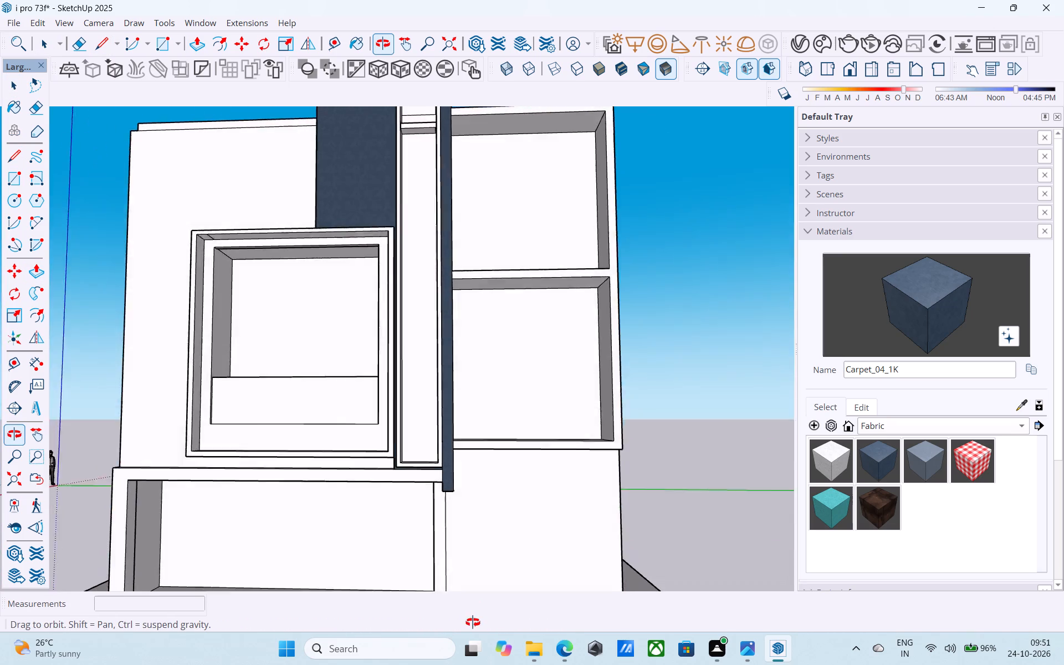
pyautogui.moveTo(473, 622); pyautogui.dragTo(442, 479, button='middle')
pyautogui.scroll(4, 435, 421)
pyautogui.click(460, 357)
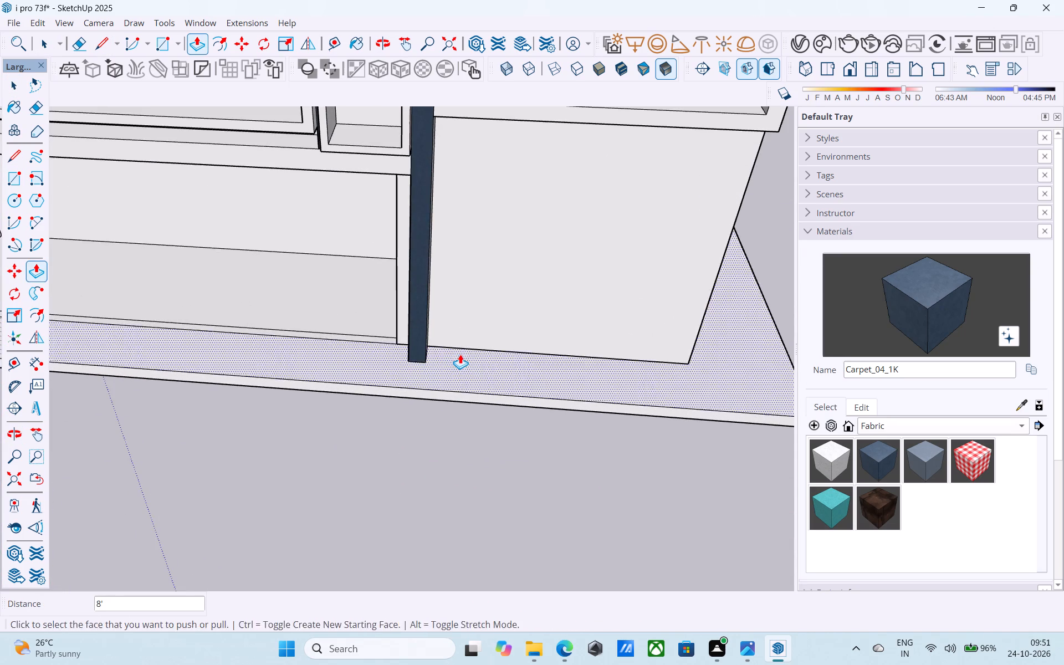
# Examine the blue pillar, tower and surrounding facade from above, the front and below.
pyautogui.keyDown('shift'); pyautogui.moveTo(460, 354); pyautogui.dragTo(497, 234, button='middle'); pyautogui.keyUp('shift')
pyautogui.scroll(1, 462, 395)
pyautogui.scroll(-4, 497, 228)
pyautogui.keyDown('shift'); pyautogui.moveTo(496, 246); pyautogui.dragTo(535, 426, button='middle'); pyautogui.keyUp('shift')
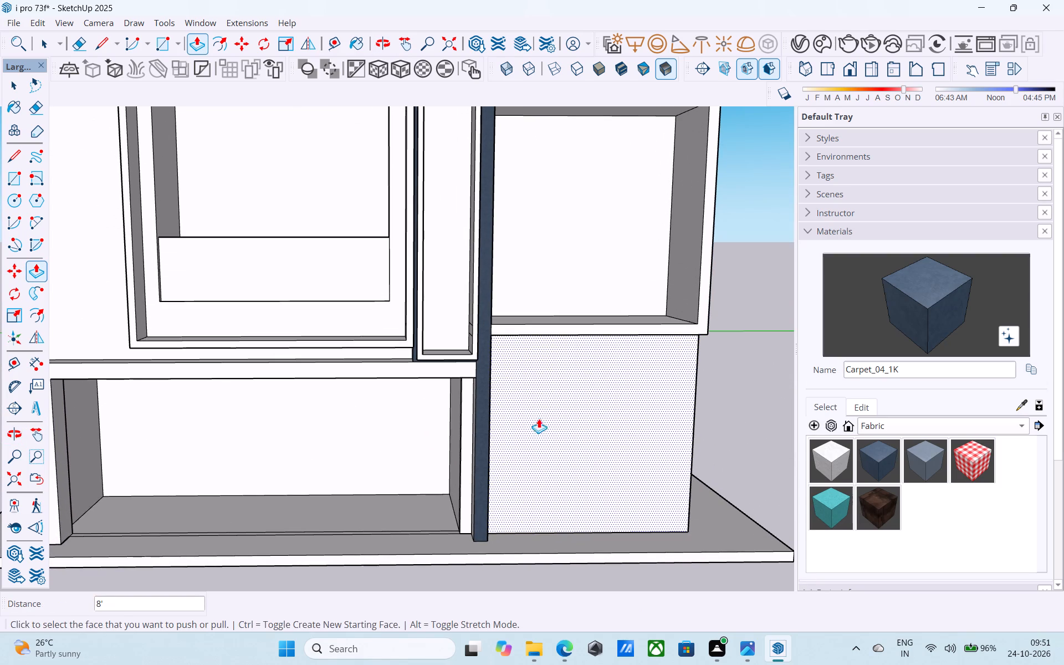
pyautogui.scroll(-4, 528, 392)
pyautogui.keyDown('shift'); pyautogui.moveTo(513, 384); pyautogui.dragTo(375, 517, button='middle'); pyautogui.keyUp('shift')
pyautogui.keyDown('shift'); pyautogui.scroll(-1, 491, 538); pyautogui.keyUp('shift')
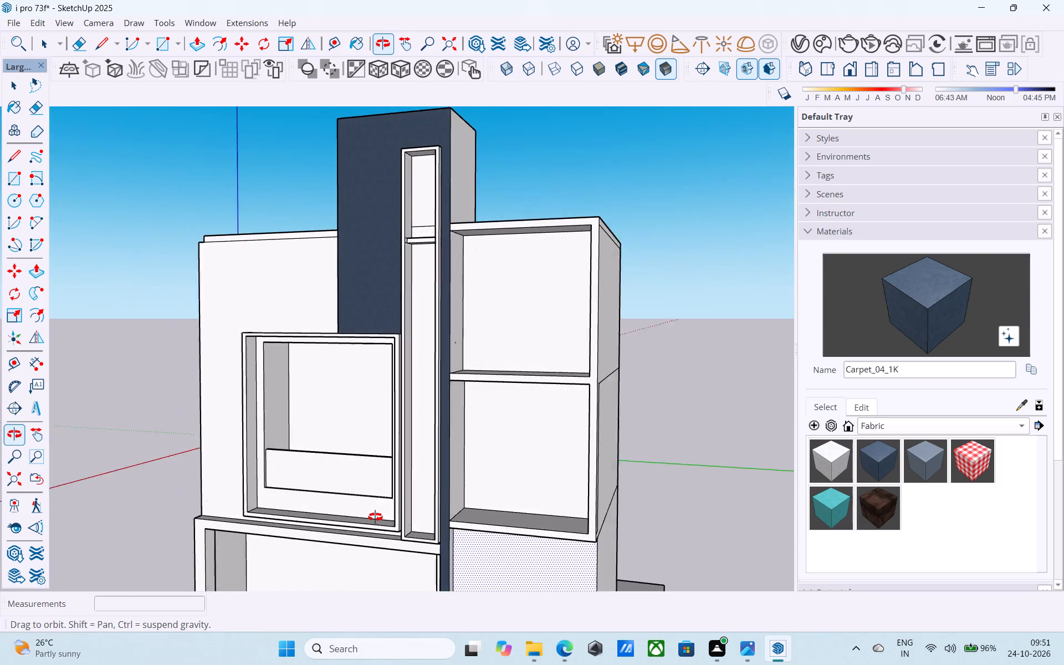
pyautogui.keyDown('shift'); pyautogui.moveTo(375, 517); pyautogui.dragTo(490, 403, button='middle'); pyautogui.keyUp('shift')
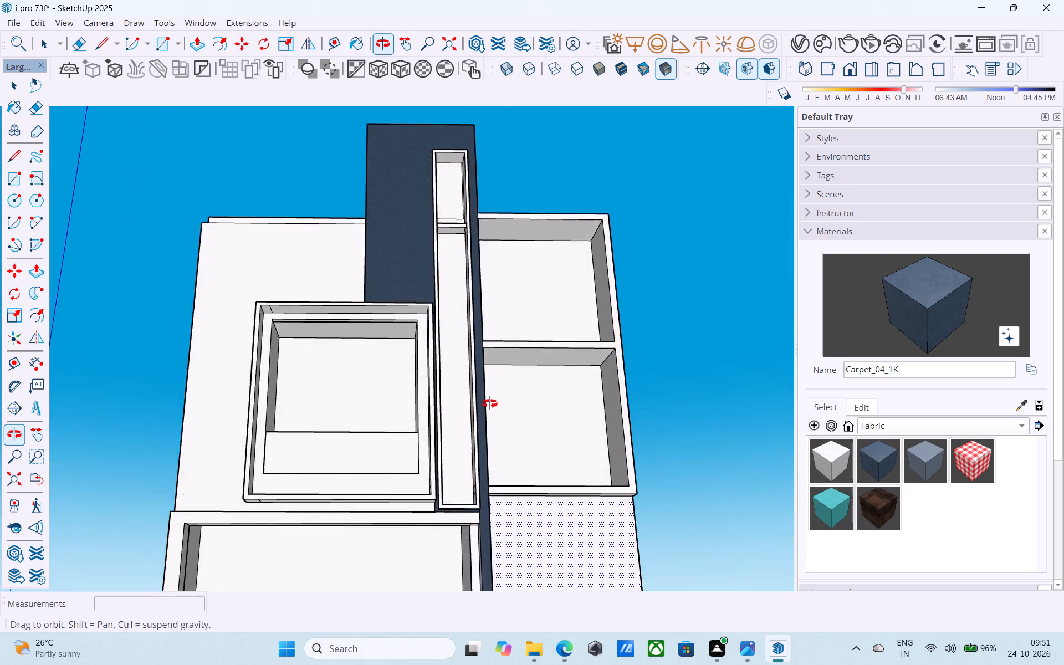
# Push/Pull the L-shaped border face inside the tower's upper recess outward to meet the front of the crossbar.
pyautogui.keyDown('shift'); pyautogui.moveTo(490, 403); pyautogui.dragTo(496, 540, button='middle'); pyautogui.keyUp('shift')
pyautogui.scroll(5, 447, 306)
pyautogui.press('space')
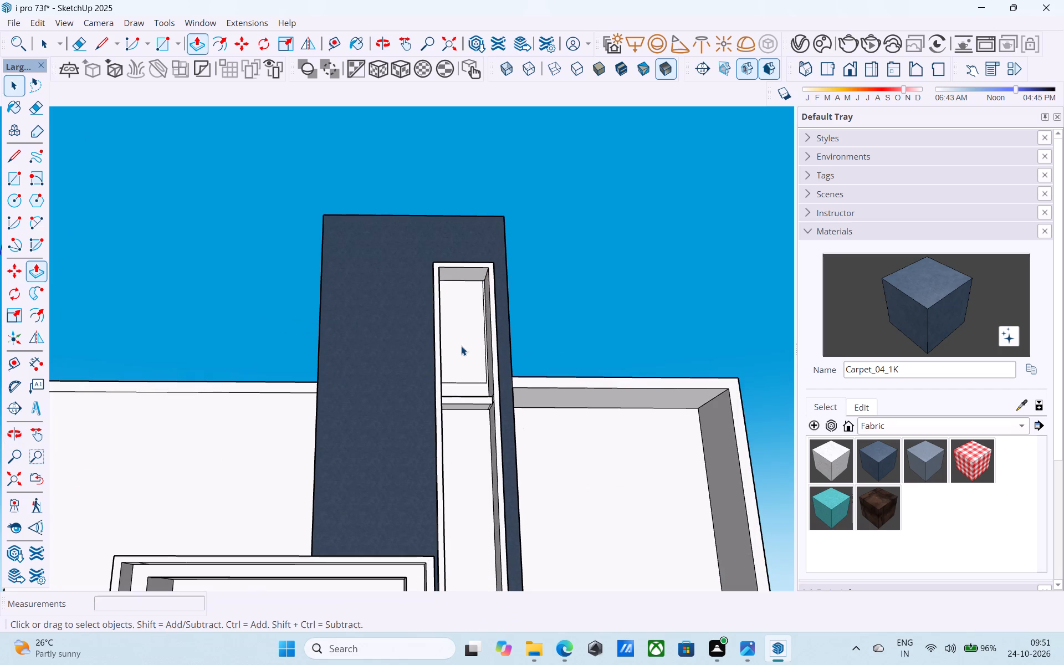
pyautogui.click(461, 346)
pyautogui.moveTo(461, 347); pyautogui.dragTo(446, 423, button='middle')
pyautogui.scroll(8, 446, 406)
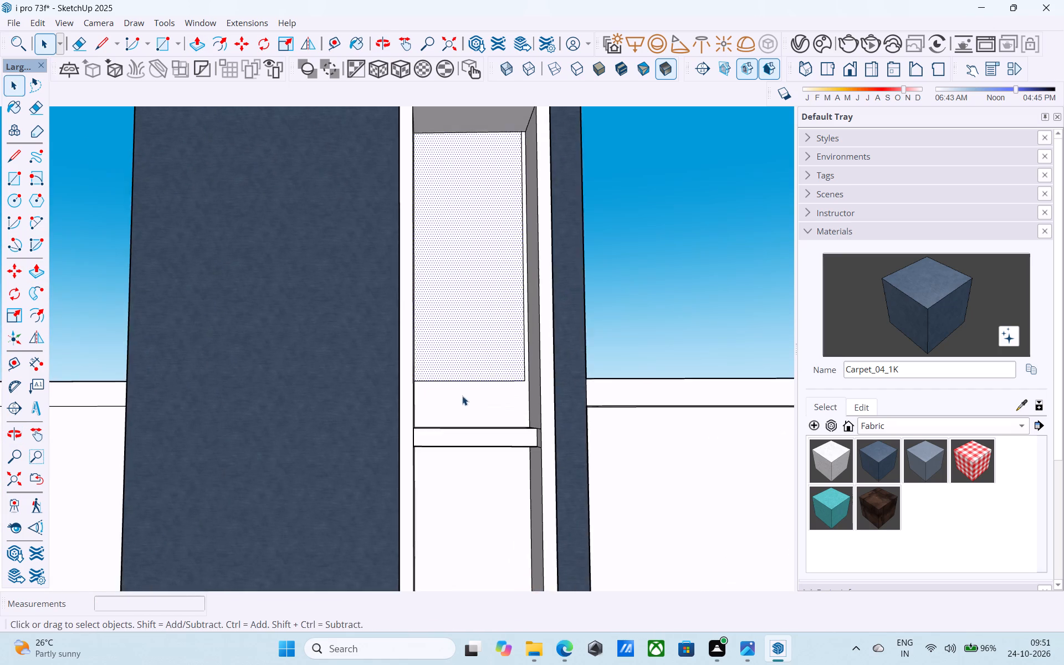
pyautogui.moveTo(462, 396); pyautogui.dragTo(439, 495, button='middle')
pyautogui.click(461, 415)
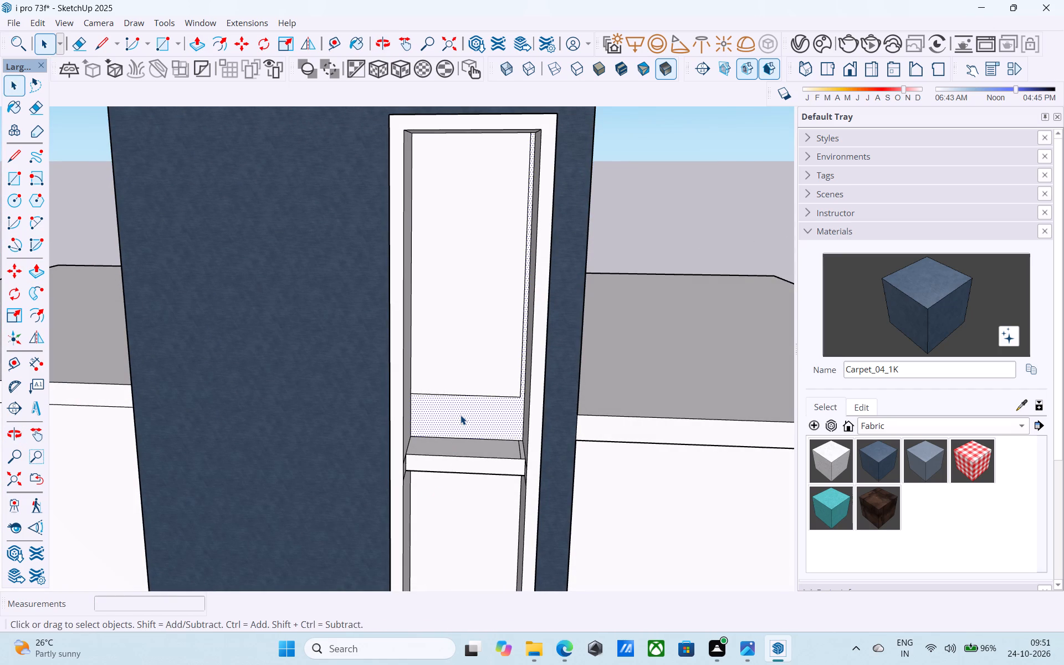
pyautogui.press('p')
pyautogui.click(461, 415)
pyautogui.click(458, 460)
# Push/Pull the back face of the tower's upper recess outward level with the border face around it.
pyautogui.press('space')
pyautogui.click(458, 357)
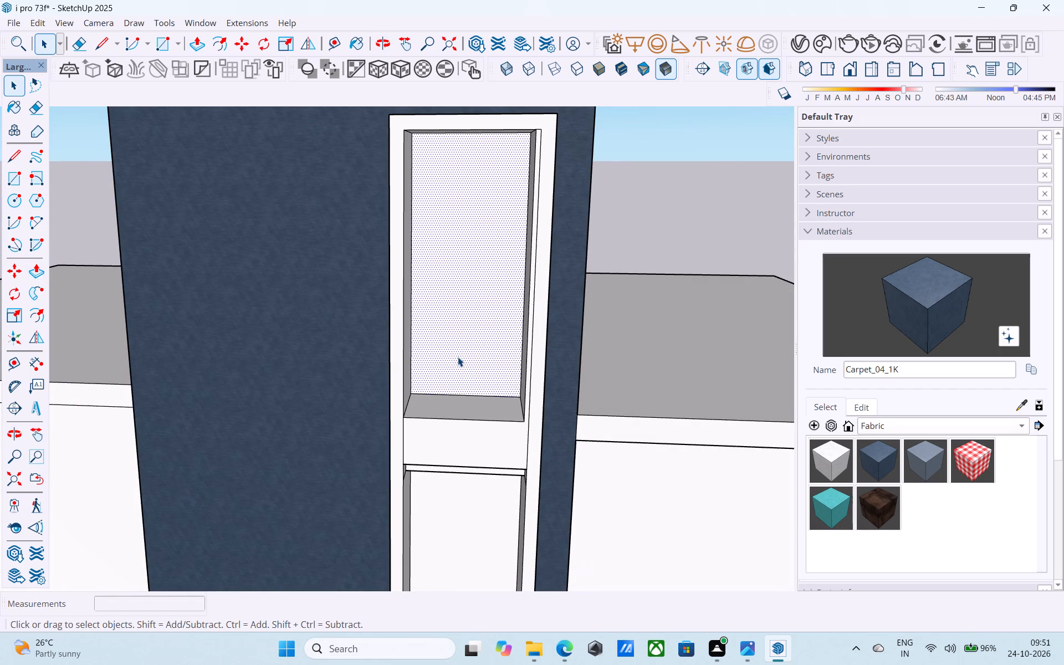
pyautogui.press('p')
pyautogui.click(458, 357)
pyautogui.click(461, 427)
# Push/Pull the front face of the crossbar below the upper recess so it sits level with the panel above.
pyautogui.scroll(-6, 459, 348)
pyautogui.scroll(-6, 457, 398)
pyautogui.moveTo(473, 428); pyautogui.dragTo(469, 248, button='middle')
pyautogui.scroll(8, 479, 347)
pyautogui.scroll(6, 457, 308)
pyautogui.press('space')
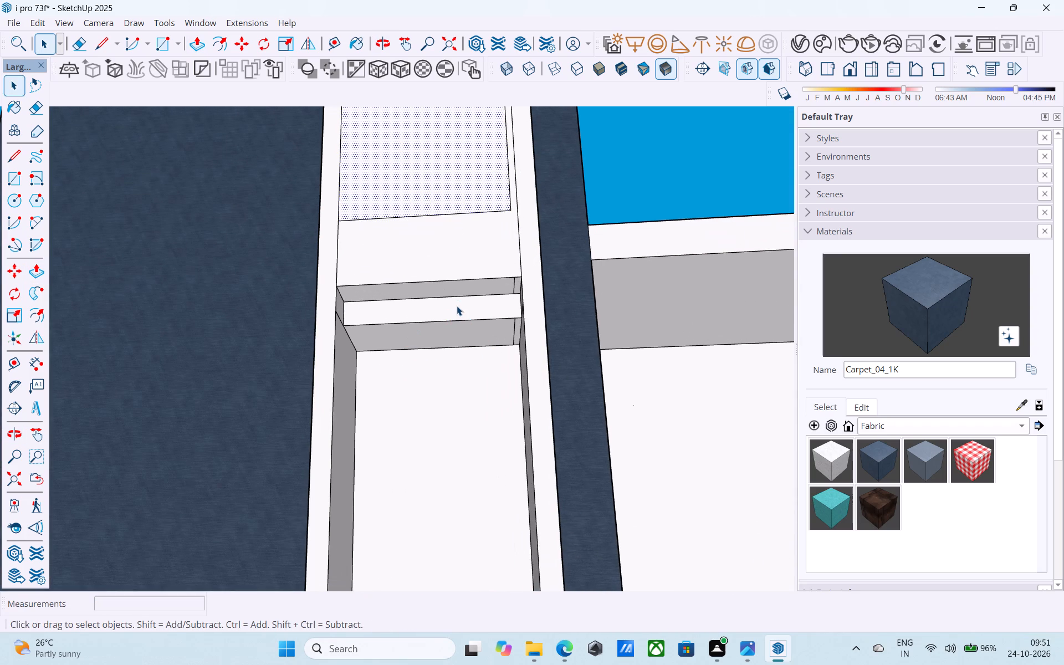
pyautogui.click(457, 306)
pyautogui.press('p')
pyautogui.click(457, 306)
pyautogui.click(448, 243)
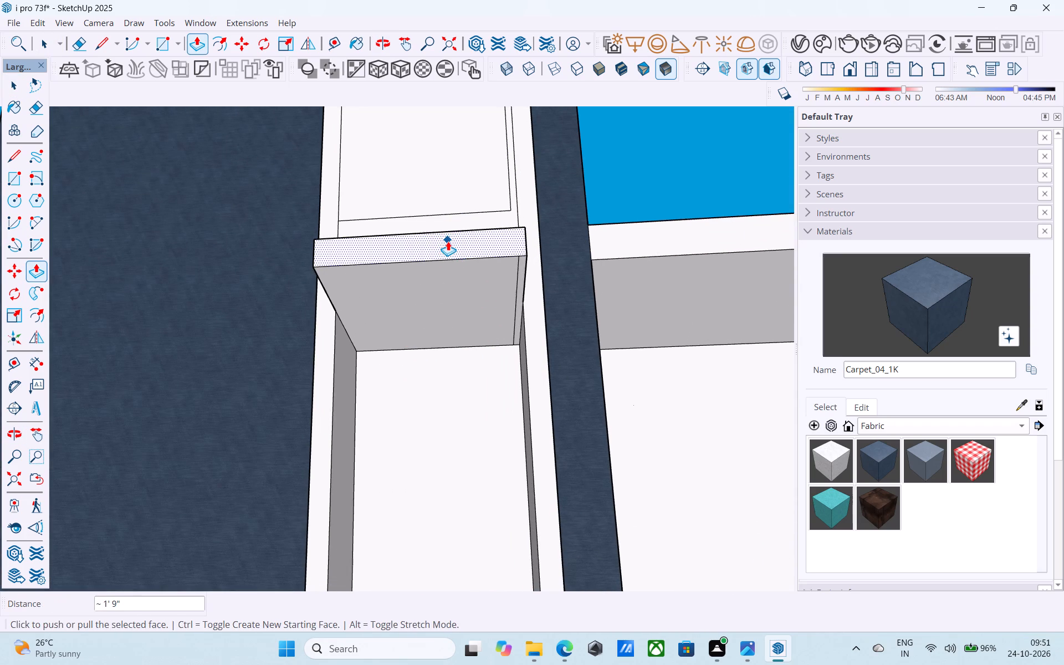
pyautogui.moveTo(448, 241); pyautogui.dragTo(445, 435, button='middle')
pyautogui.click(439, 342)
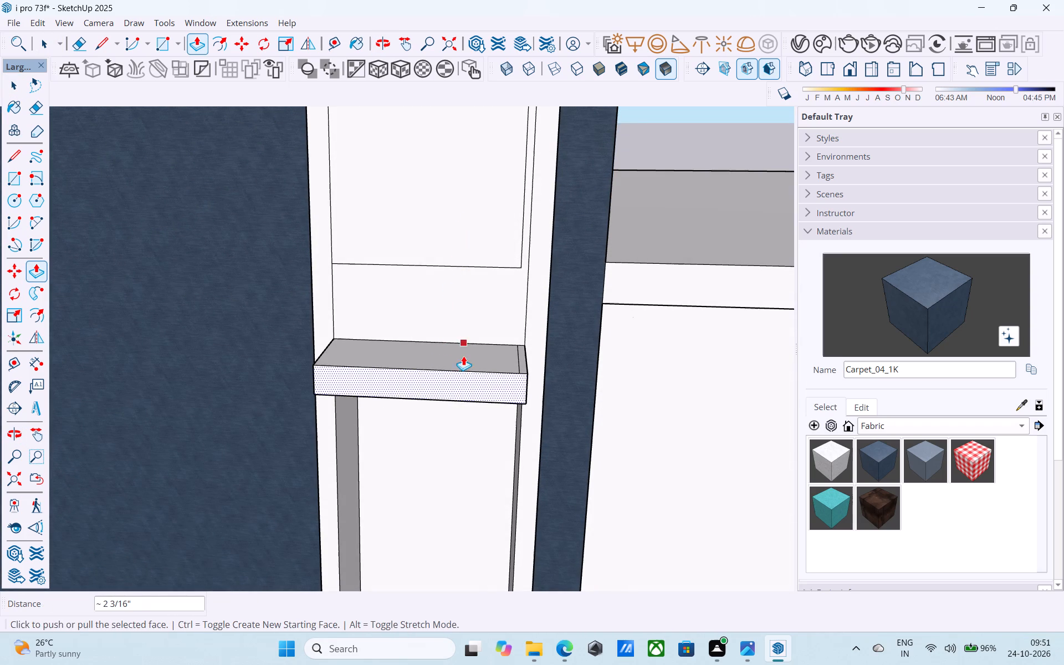
pyautogui.click(459, 376)
pyautogui.click(451, 221)
# Erase the leftover edges on the front of the merged upper panel and the dividing edge on its underside.
pyautogui.press('e')
pyautogui.moveTo(456, 248); pyautogui.dragTo(457, 346)
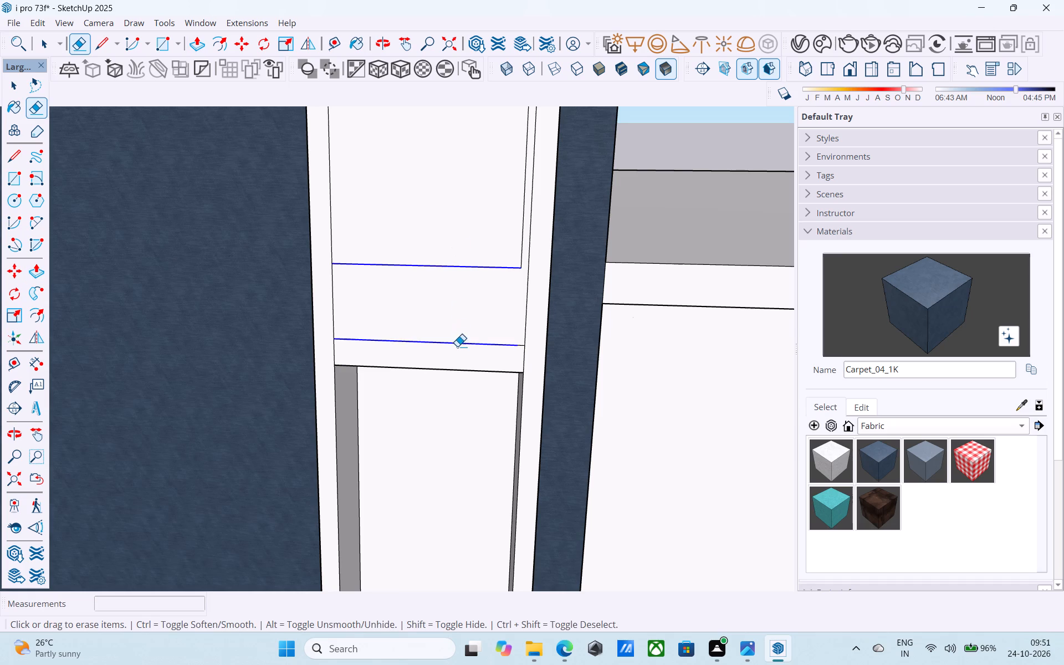
pyautogui.moveTo(457, 346); pyautogui.dragTo(455, 354)
pyautogui.click(521, 267)
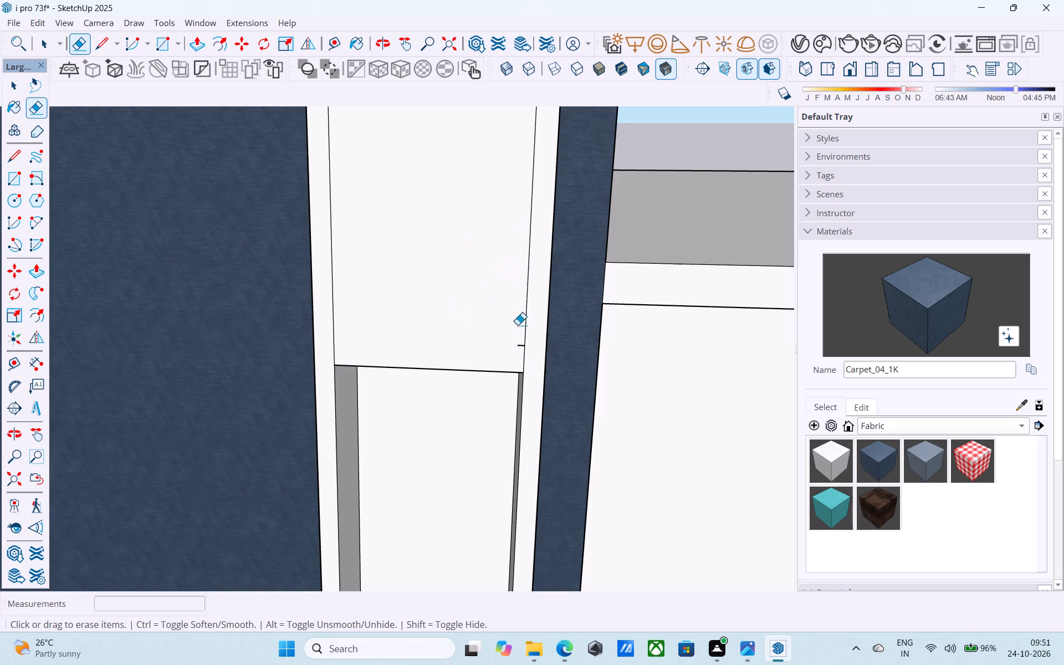
pyautogui.moveTo(518, 346); pyautogui.dragTo(518, 340)
pyautogui.scroll(-4, 505, 304)
pyautogui.moveTo(457, 428); pyautogui.dragTo(475, 235, button='middle')
pyautogui.press('space')
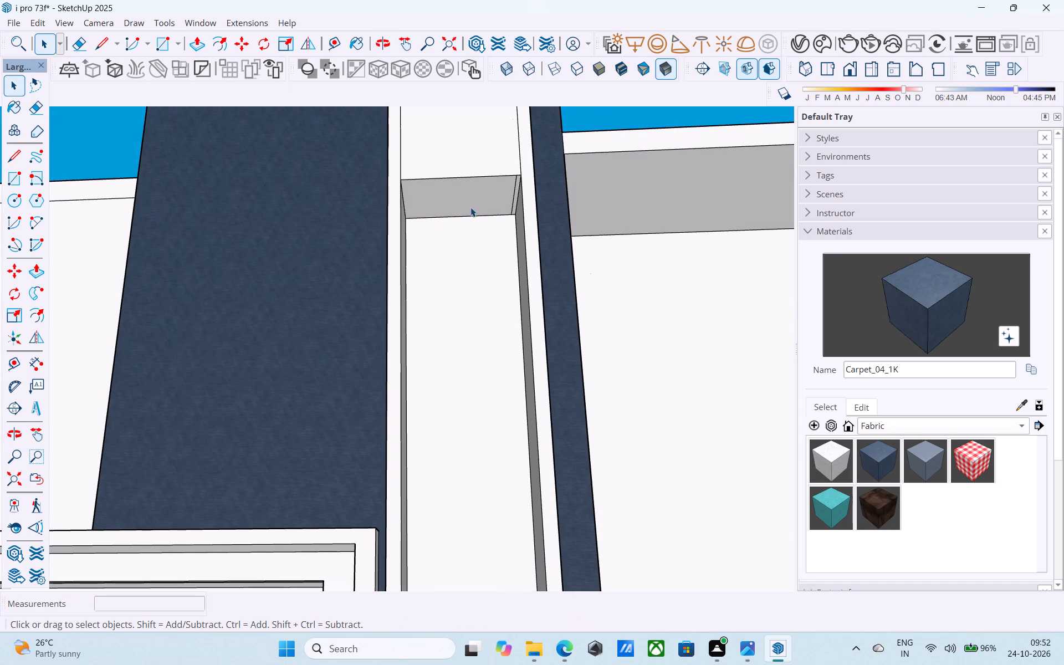
pyautogui.click(470, 207)
pyautogui.scroll(11, 518, 189)
pyautogui.press('e')
pyautogui.click(515, 186)
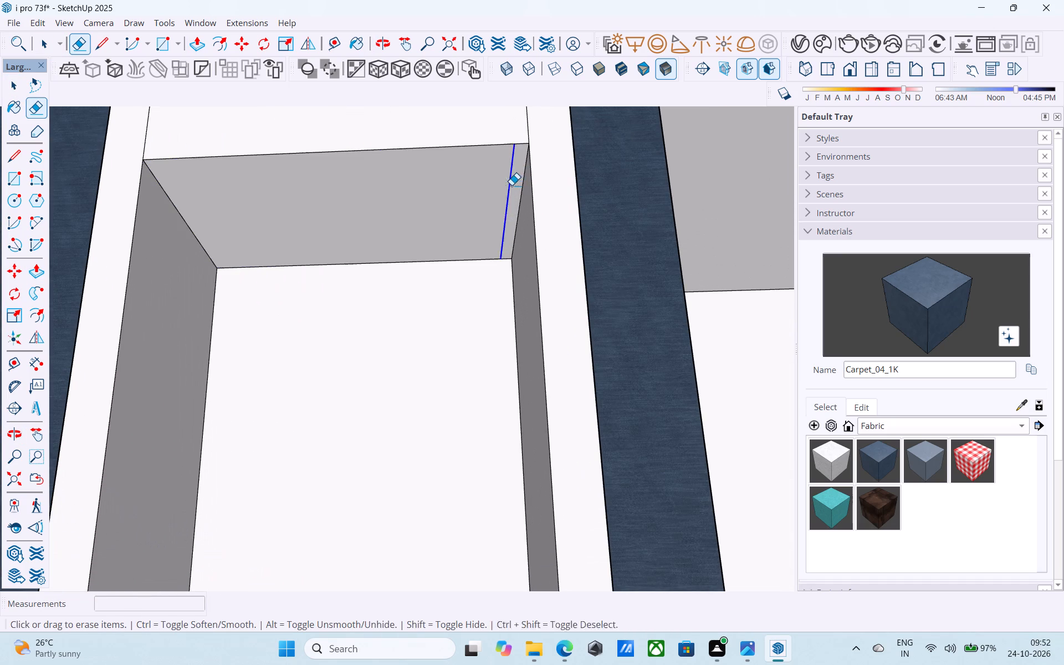
# Push/Pull the underside of the upper panel down about 7' 1 5/8" into the tall slot.
pyautogui.press('space')
pyautogui.click(473, 193)
pyautogui.press('p')
pyautogui.click(473, 192)
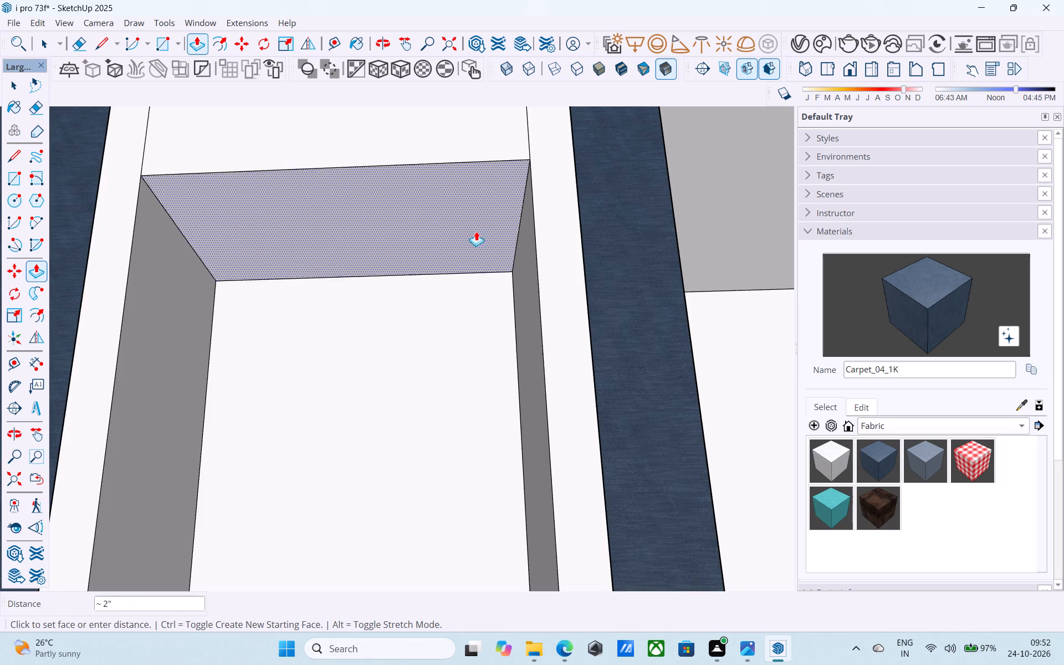
pyautogui.scroll(-20, 475, 242)
pyautogui.scroll(-1, 475, 242)
pyautogui.moveTo(472, 263); pyautogui.dragTo(471, 314, button='middle')
pyautogui.click(462, 421)
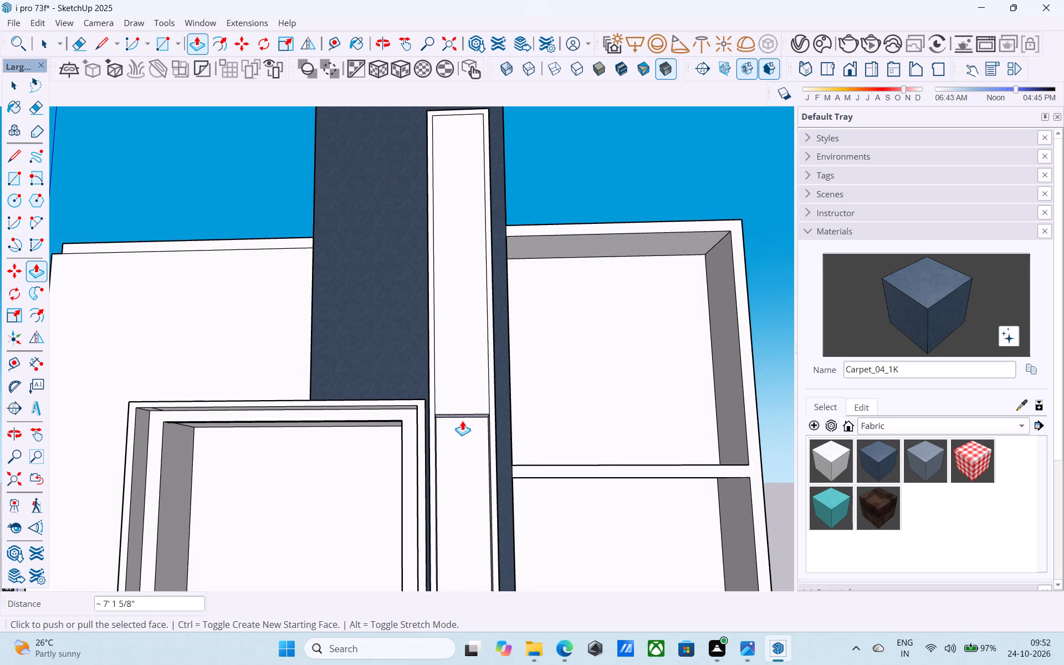
# Push/Pull the front face of the tower slot's upper panel 4" inward.
pyautogui.scroll(-6, 443, 299)
pyautogui.moveTo(454, 375); pyautogui.dragTo(442, 426, button='middle')
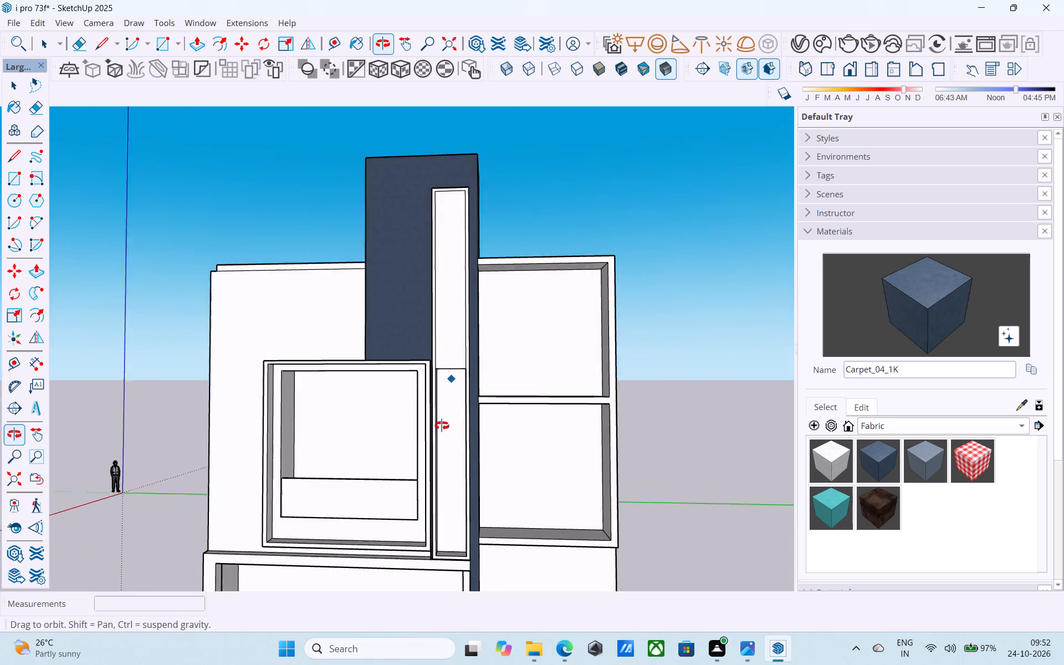
pyautogui.moveTo(442, 426); pyautogui.dragTo(475, 314, button='middle')
pyautogui.moveTo(475, 315); pyautogui.dragTo(483, 403, button='middle')
pyautogui.scroll(8, 436, 226)
pyautogui.press('space')
pyautogui.click(476, 295)
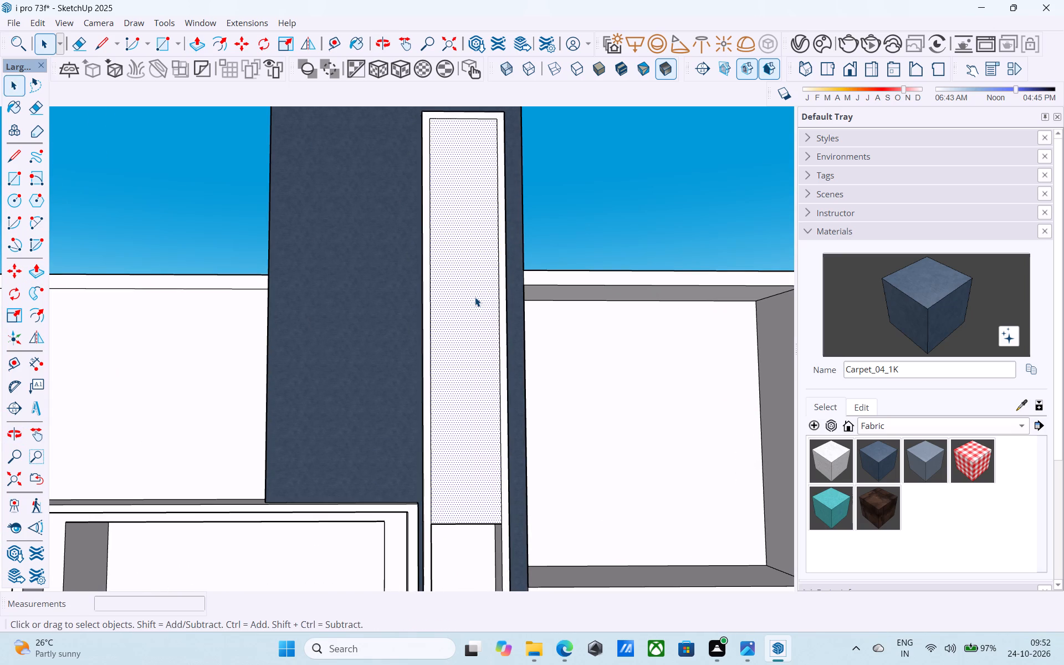
pyautogui.press('p')
pyautogui.click(475, 297)
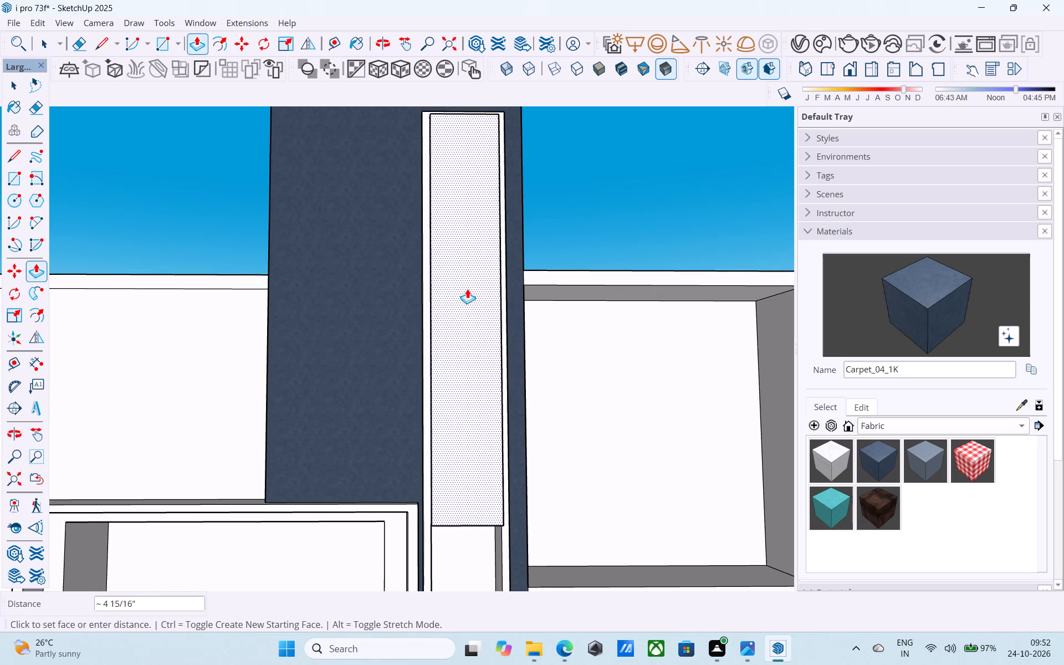
pyautogui.write('3"')
pyautogui.press('Return')
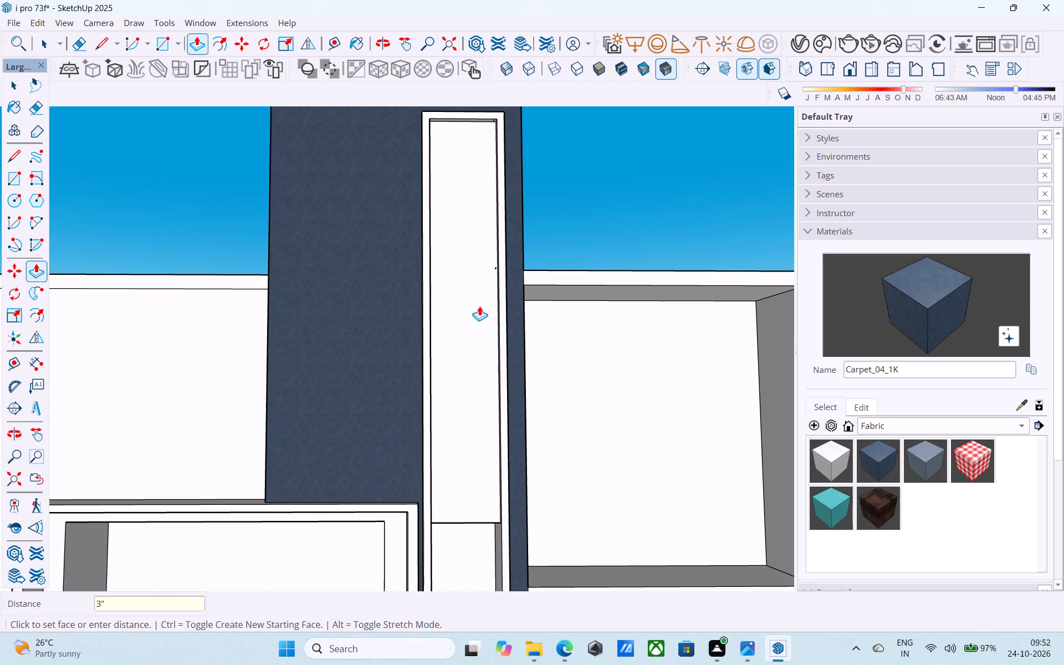
pyautogui.write('4"')
pyautogui.press('Return')
pyautogui.press('space')
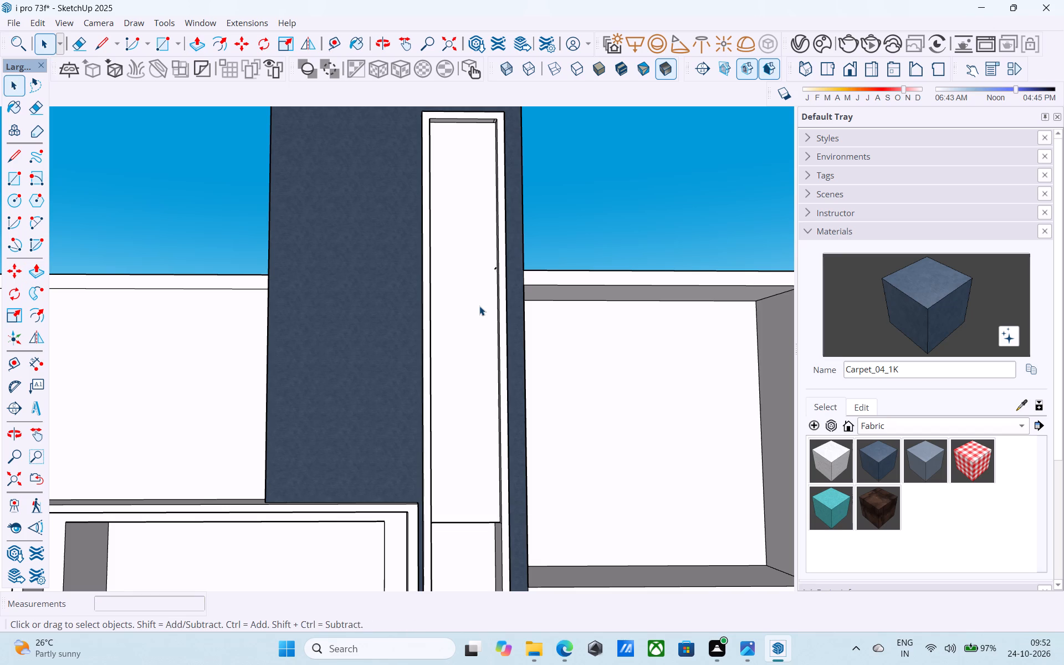
# Paint the back face of the slot's lower recess with the Brick_20_1K material from the Brick collection.
pyautogui.scroll(-10, 472, 289)
pyautogui.moveTo(467, 317); pyautogui.dragTo(403, 183, button='middle')
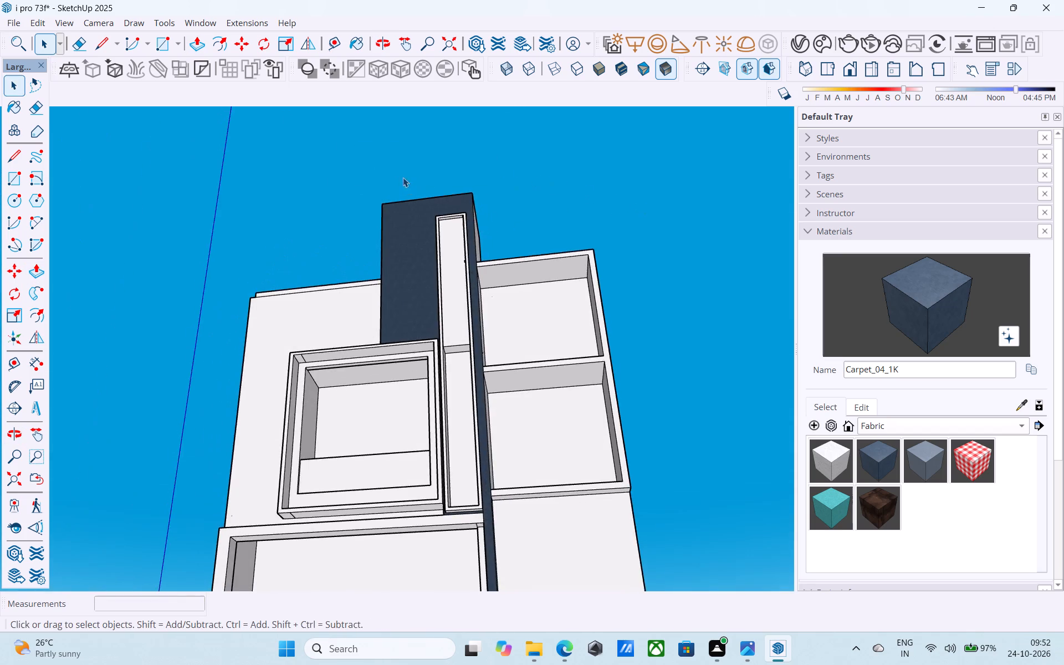
pyautogui.scroll(-5, 407, 183)
pyautogui.moveTo(419, 251); pyautogui.dragTo(458, 399, button='middle')
pyautogui.scroll(5, 446, 350)
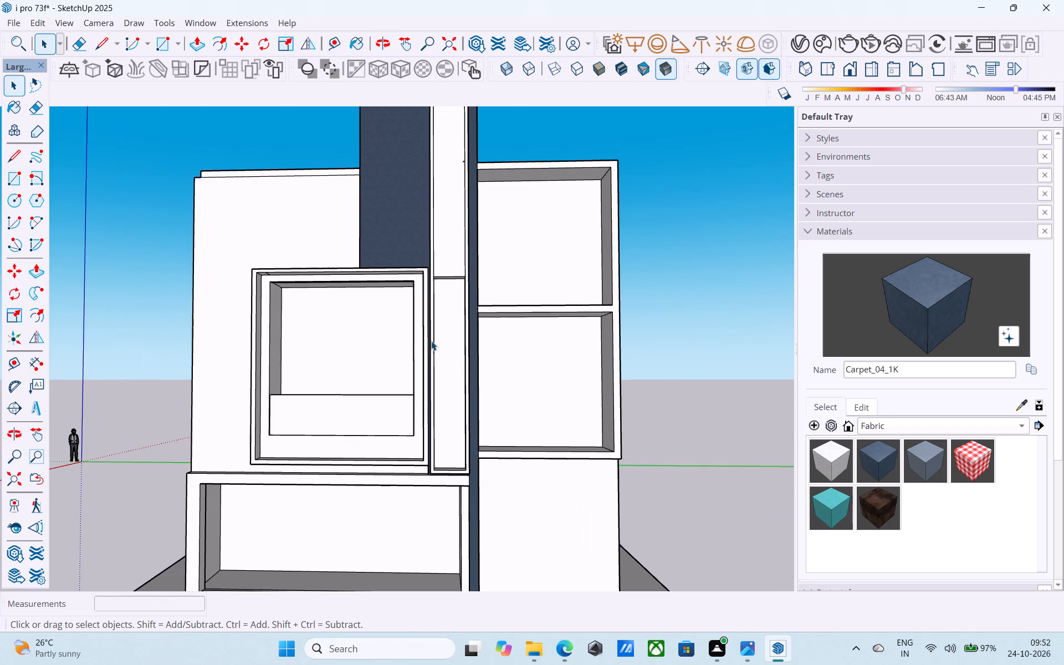
pyautogui.moveTo(423, 344); pyautogui.dragTo(484, 385, button='middle')
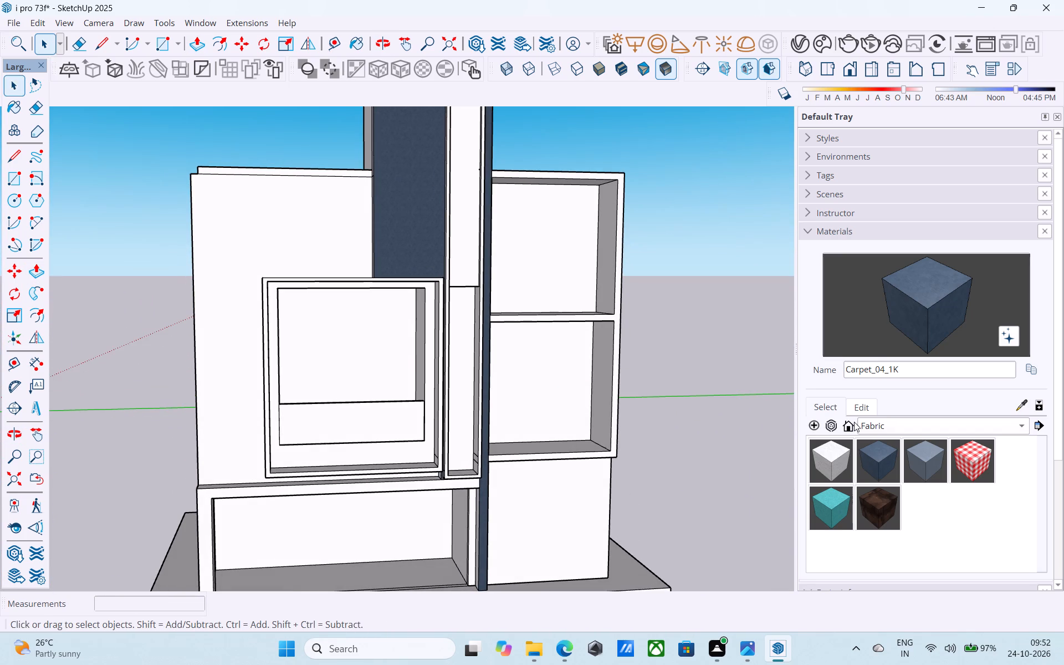
pyautogui.click(874, 426)
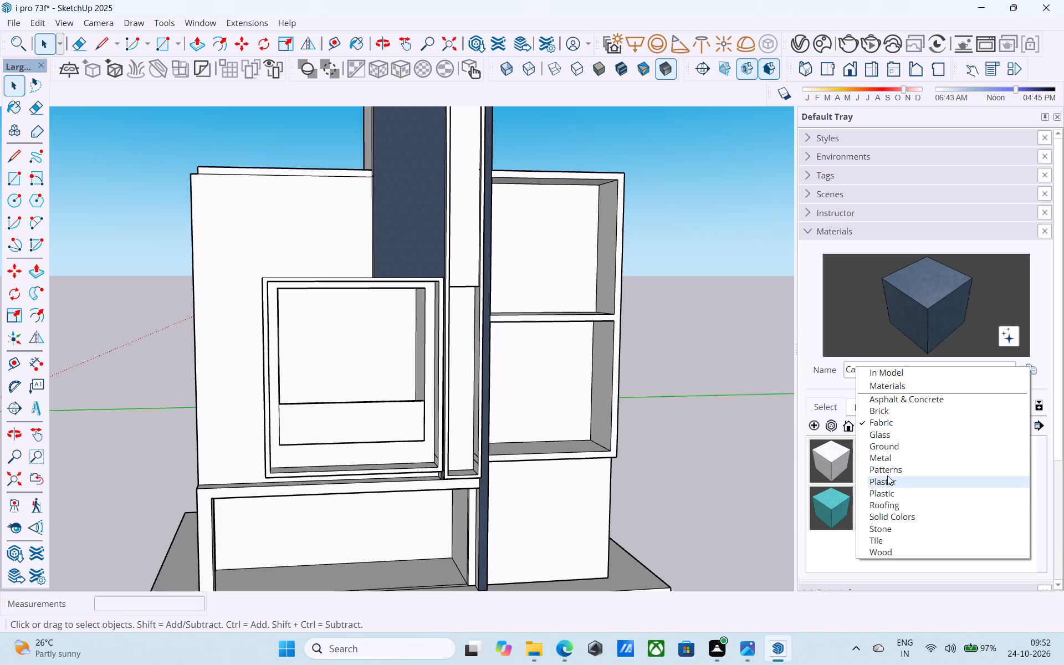
pyautogui.click(883, 415)
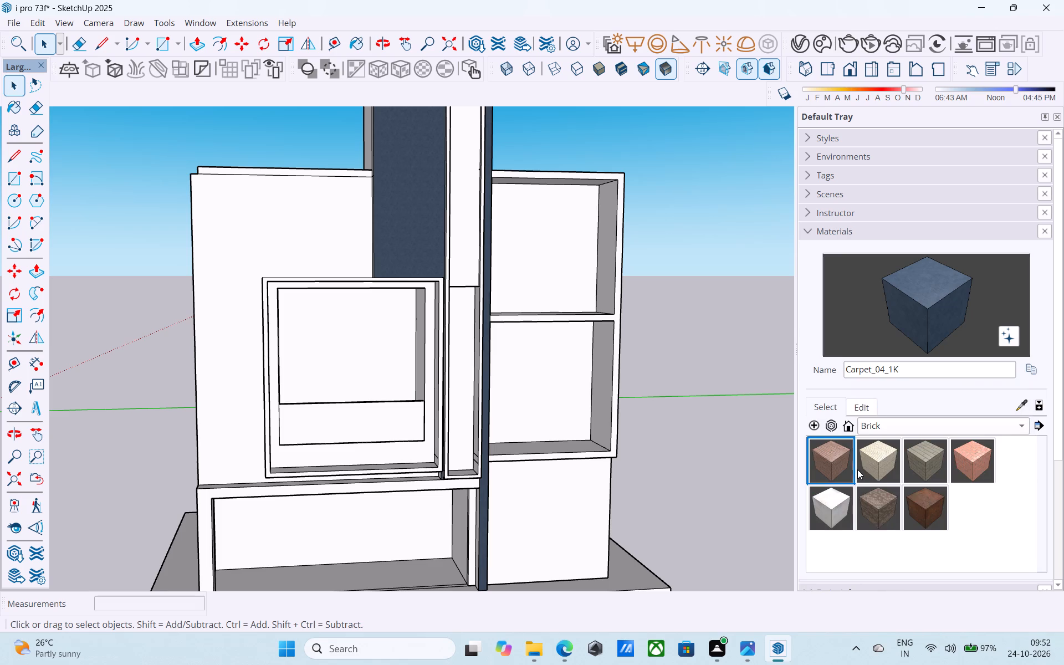
pyautogui.click(935, 453)
pyautogui.click(884, 509)
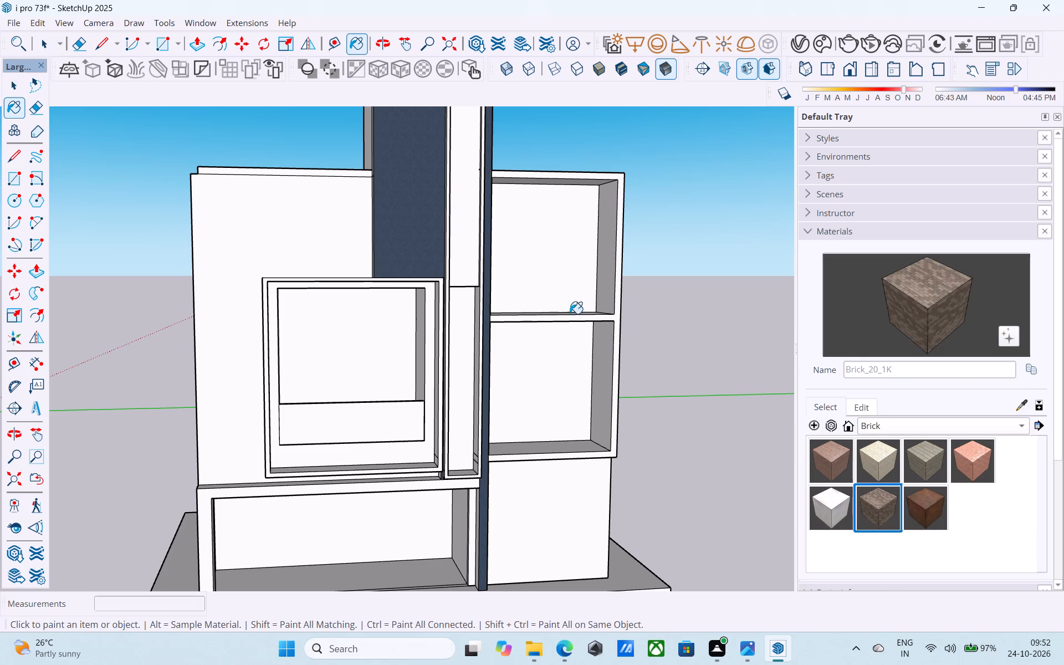
pyautogui.scroll(5, 475, 257)
pyautogui.click(457, 370)
# Examine the brick panel, the tower and the whole building from the front and the side.
pyautogui.scroll(-7, 489, 236)
pyautogui.moveTo(498, 254); pyautogui.dragTo(418, 248, button='middle')
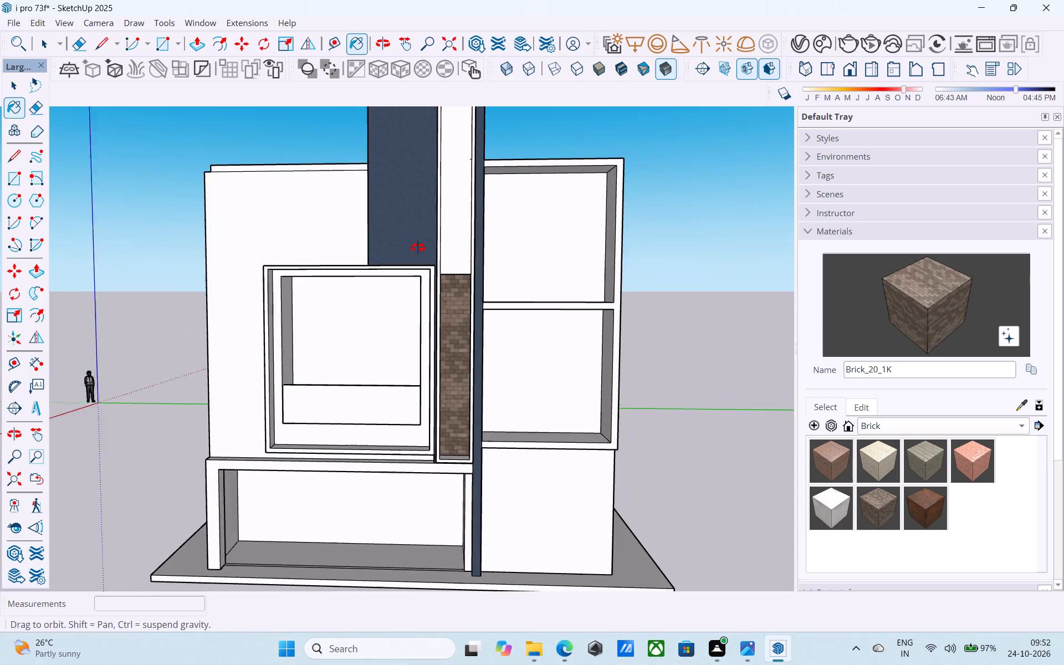
pyautogui.moveTo(418, 248); pyautogui.dragTo(445, 234, button='middle')
pyautogui.scroll(1, 461, 215)
pyautogui.scroll(-5, 466, 198)
pyautogui.moveTo(473, 304); pyautogui.dragTo(473, 349, button='middle')
pyautogui.scroll(-3, 475, 329)
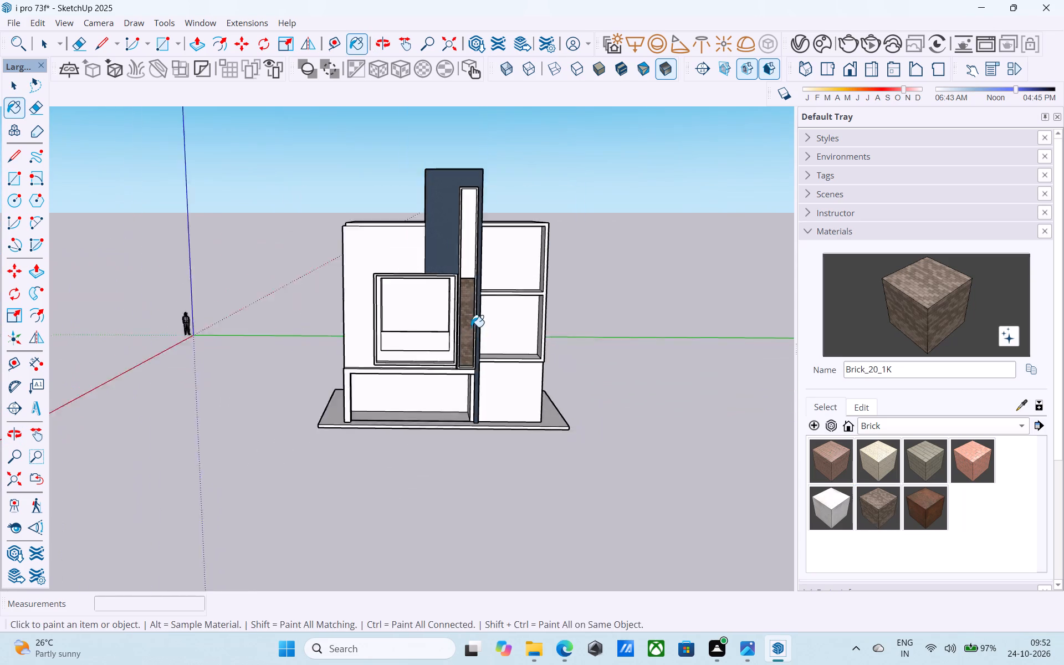
pyautogui.scroll(-2, 471, 327)
pyautogui.keyDown('shift'); pyautogui.moveTo(470, 327); pyautogui.dragTo(513, 366, button='middle'); pyautogui.keyUp('shift')
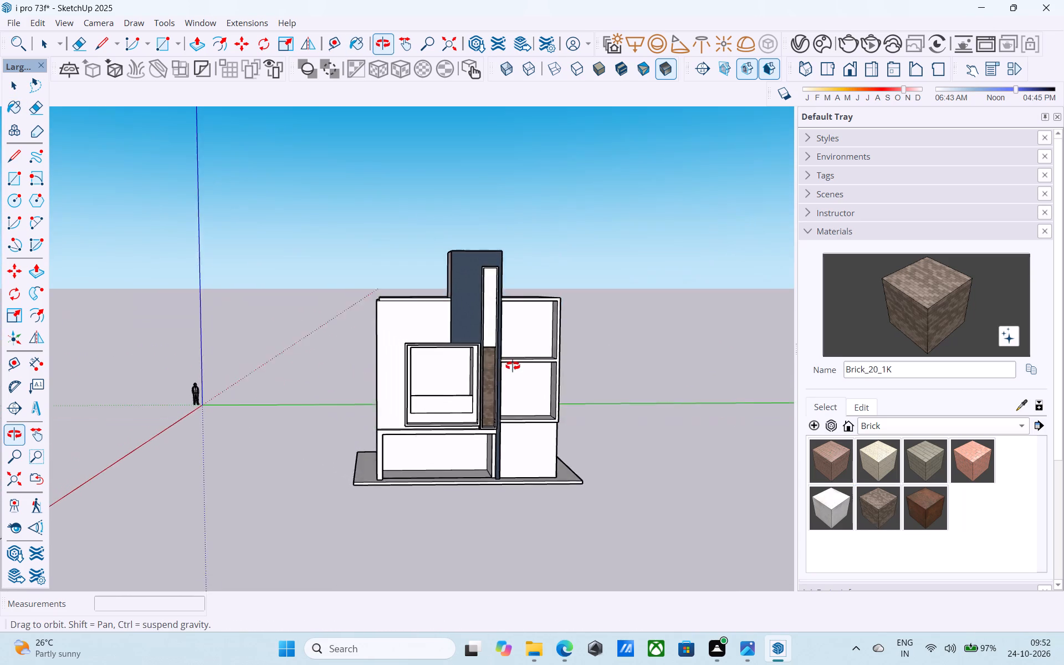
pyautogui.keyDown('shift'); pyautogui.moveTo(513, 366); pyautogui.dragTo(519, 367, button='middle'); pyautogui.keyUp('shift')
pyautogui.scroll(6, 500, 387)
pyautogui.moveTo(492, 382); pyautogui.dragTo(498, 370, button='middle')
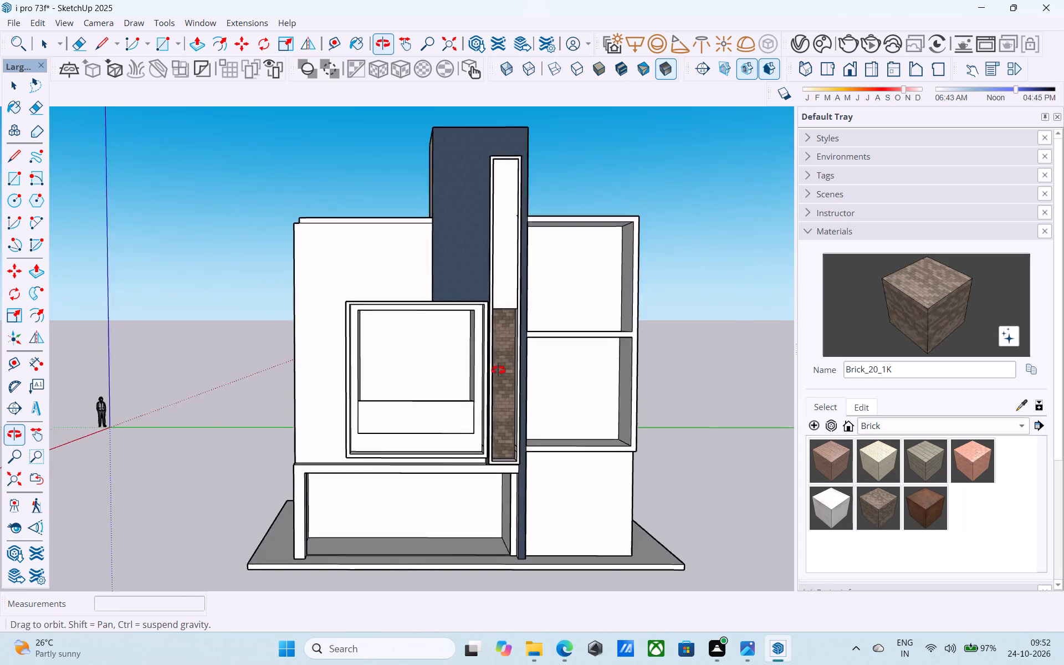
pyautogui.moveTo(498, 370); pyautogui.dragTo(427, 441, button='middle')
pyautogui.press('space')
pyautogui.scroll(5, 425, 435)
pyautogui.scroll(-5, 400, 342)
pyautogui.moveTo(492, 330); pyautogui.dragTo(222, 401, button='middle')
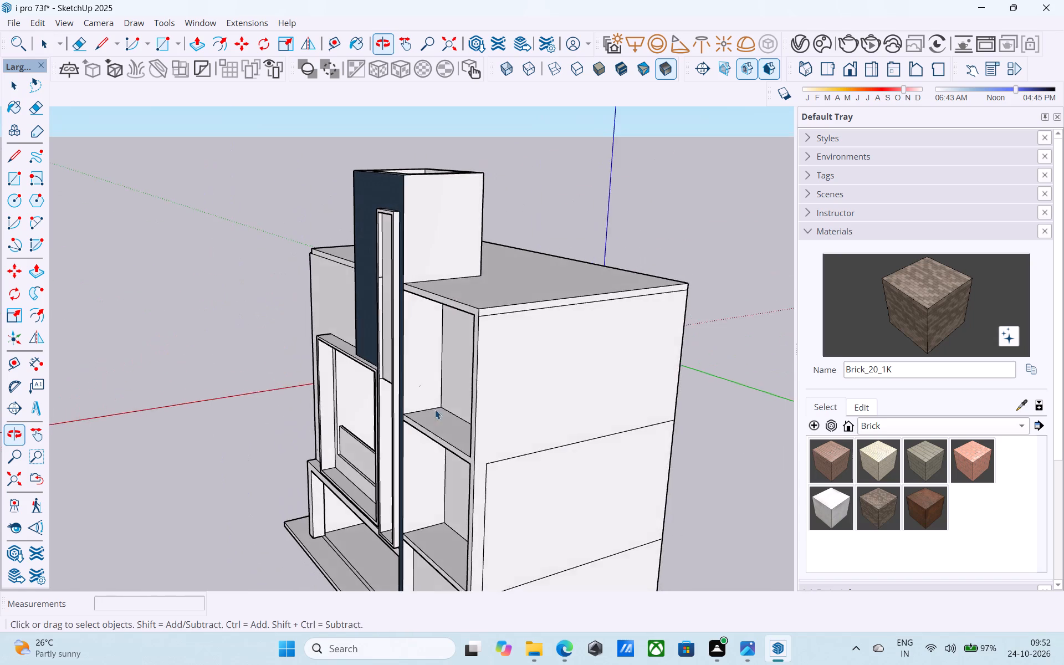
# Copy the front edge of the upper side bay's floor 3" inward.
pyautogui.scroll(8, 462, 407)
pyautogui.keyDown('shift'); pyautogui.moveTo(409, 428); pyautogui.dragTo(377, 370, button='middle'); pyautogui.keyUp('shift')
pyautogui.scroll(4, 372, 398)
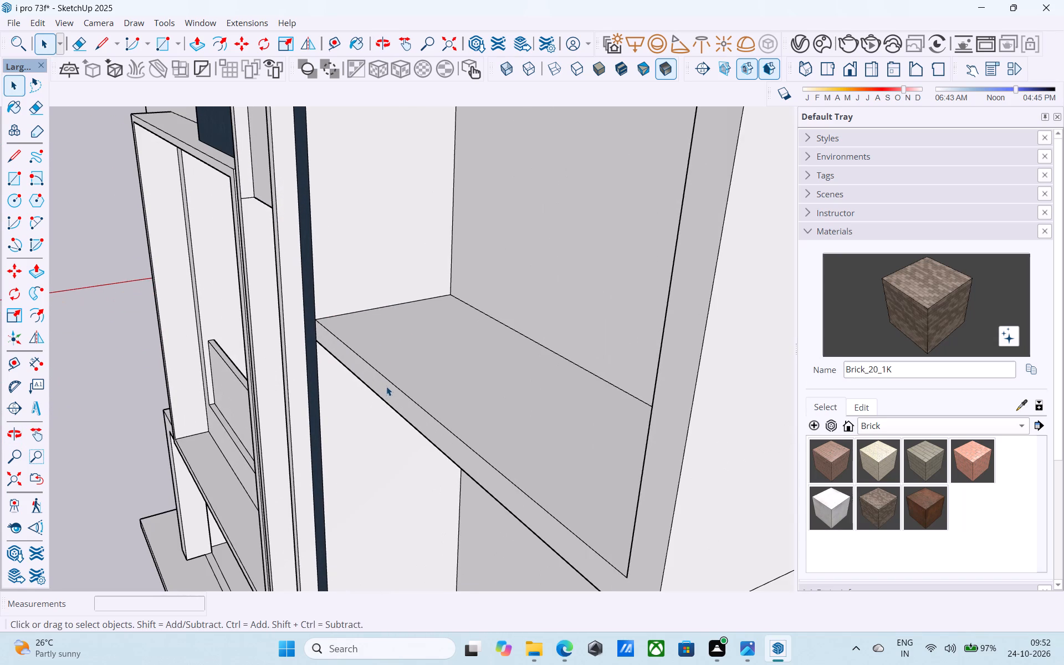
pyautogui.click(391, 385)
pyautogui.press('m')
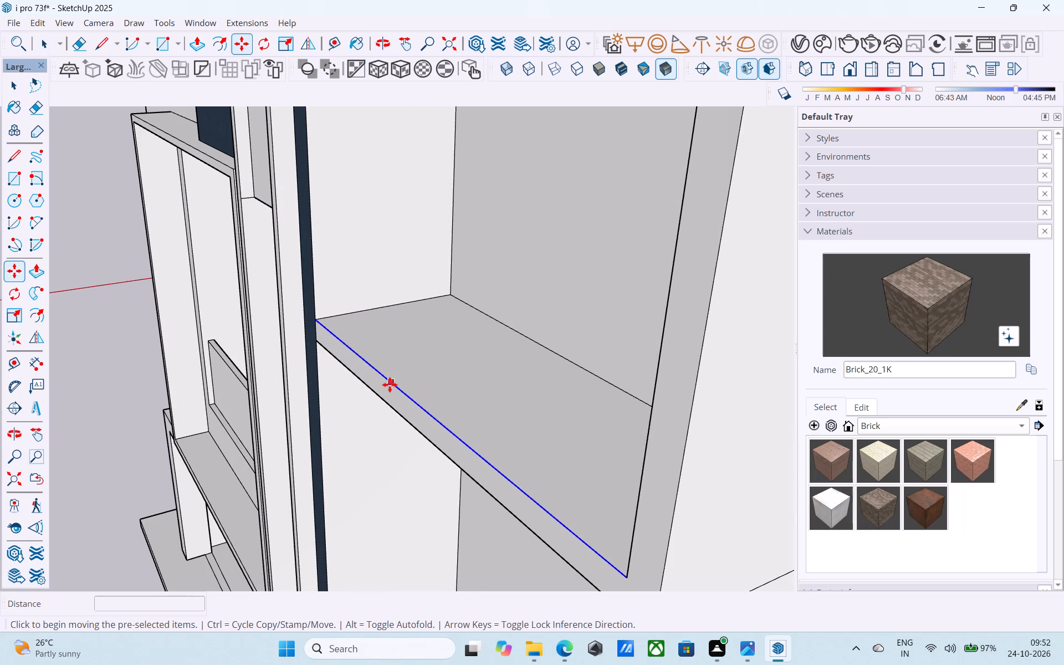
pyautogui.click(389, 382)
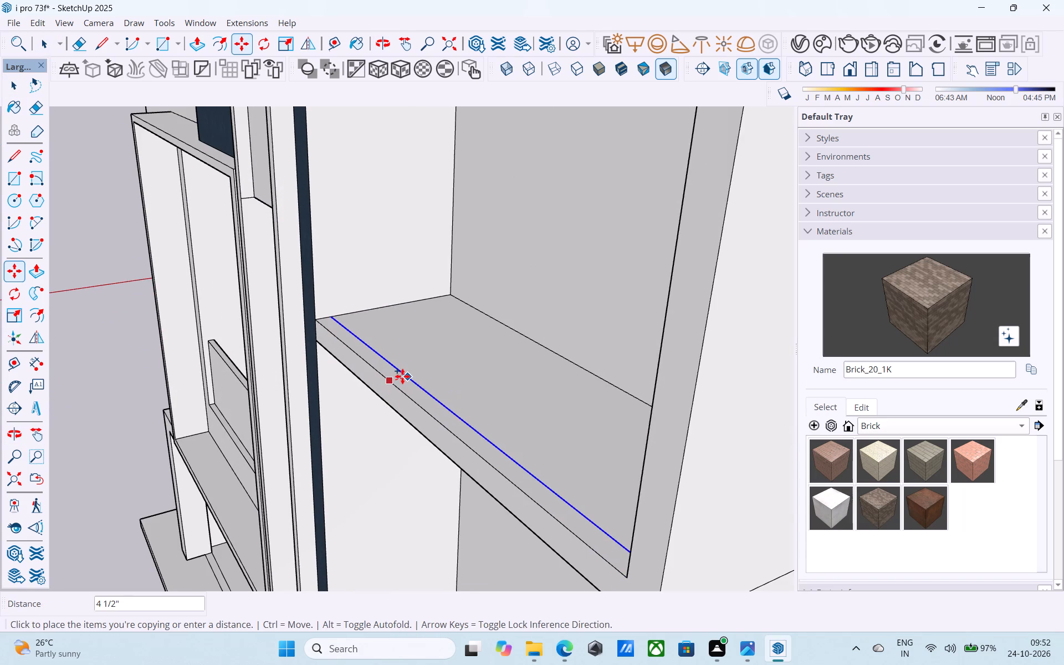
pyautogui.write('3"')
pyautogui.press('Return')
pyautogui.press('space')
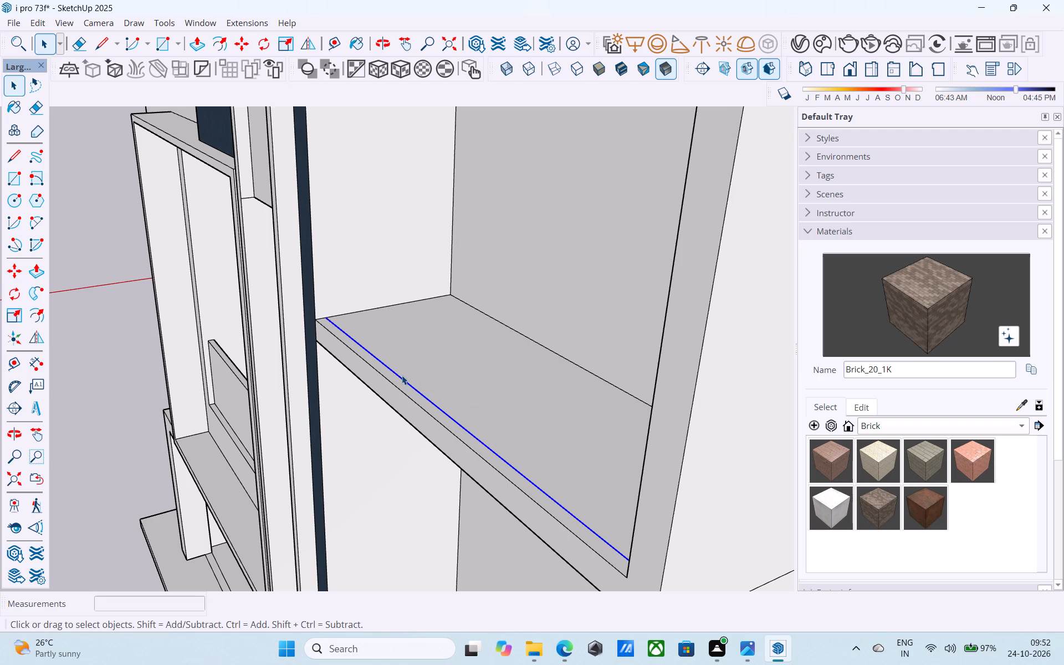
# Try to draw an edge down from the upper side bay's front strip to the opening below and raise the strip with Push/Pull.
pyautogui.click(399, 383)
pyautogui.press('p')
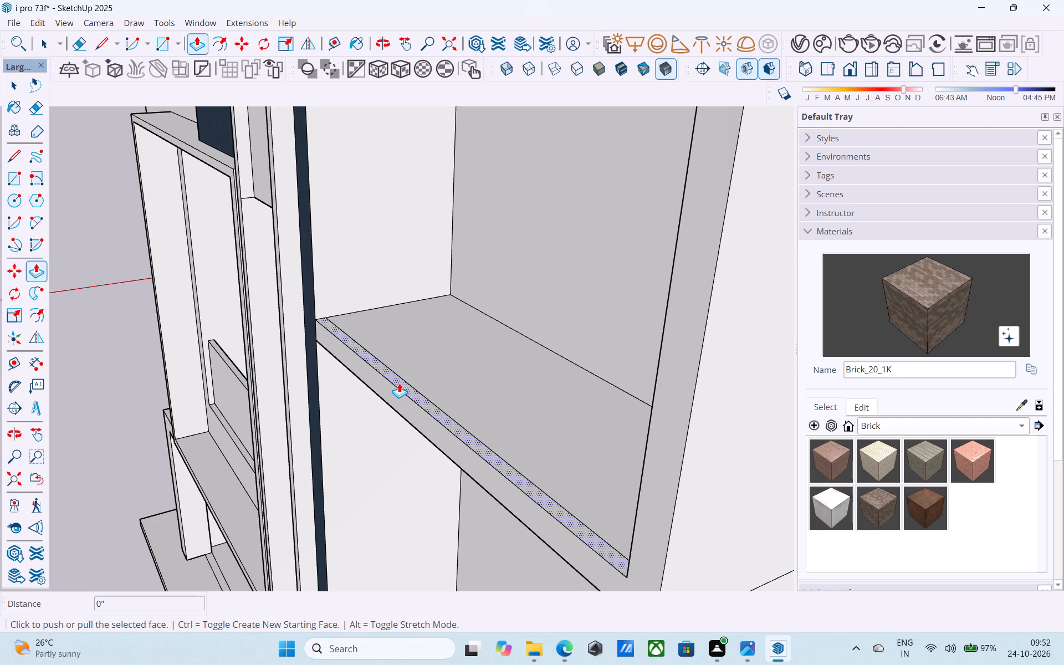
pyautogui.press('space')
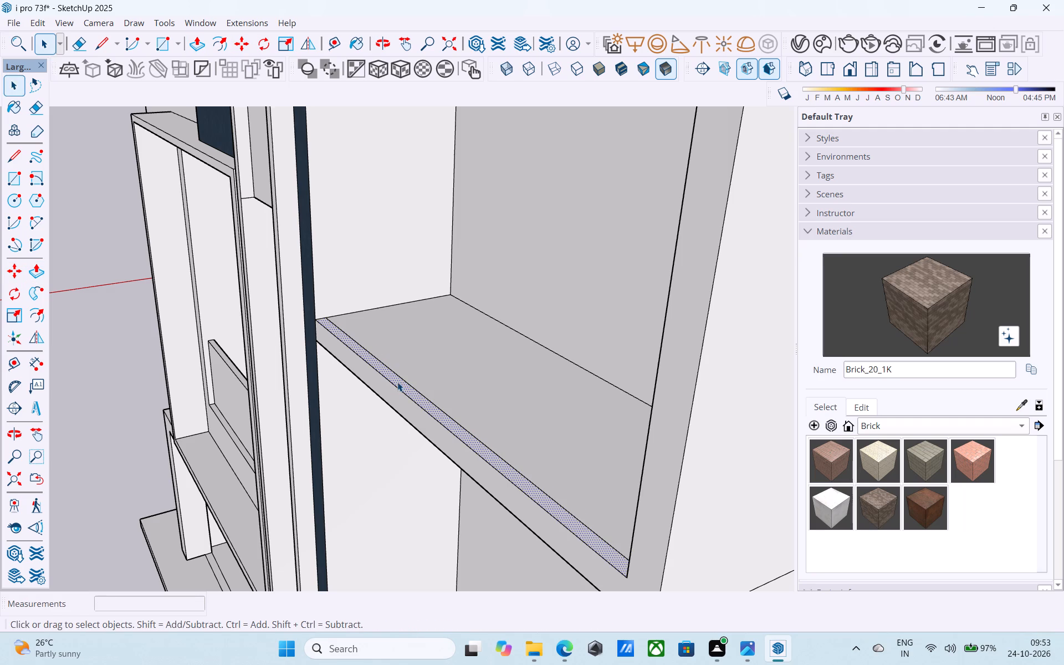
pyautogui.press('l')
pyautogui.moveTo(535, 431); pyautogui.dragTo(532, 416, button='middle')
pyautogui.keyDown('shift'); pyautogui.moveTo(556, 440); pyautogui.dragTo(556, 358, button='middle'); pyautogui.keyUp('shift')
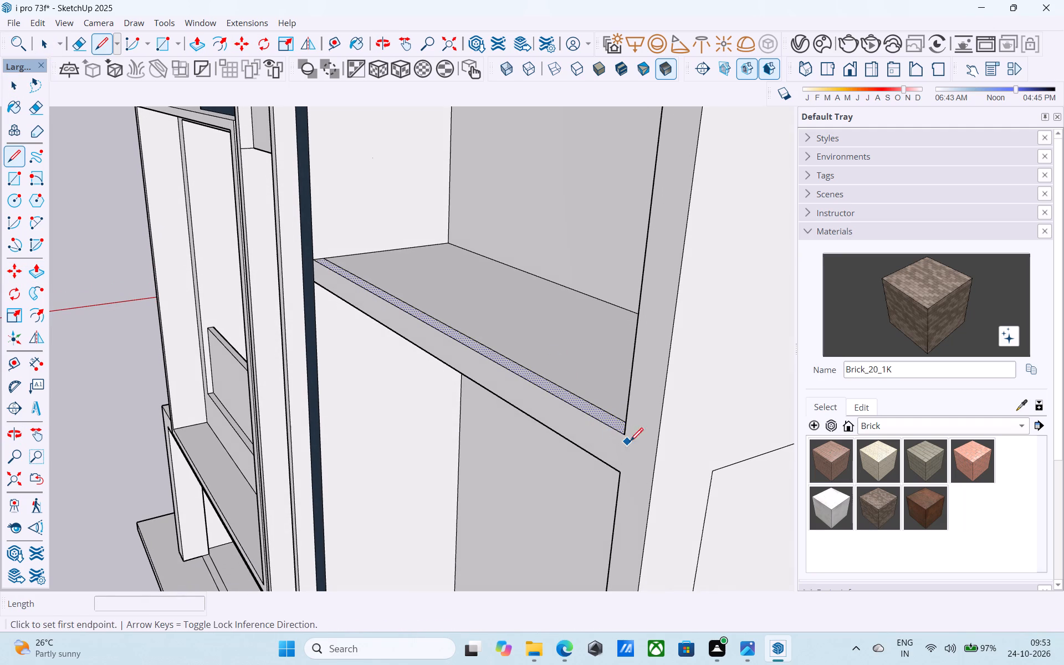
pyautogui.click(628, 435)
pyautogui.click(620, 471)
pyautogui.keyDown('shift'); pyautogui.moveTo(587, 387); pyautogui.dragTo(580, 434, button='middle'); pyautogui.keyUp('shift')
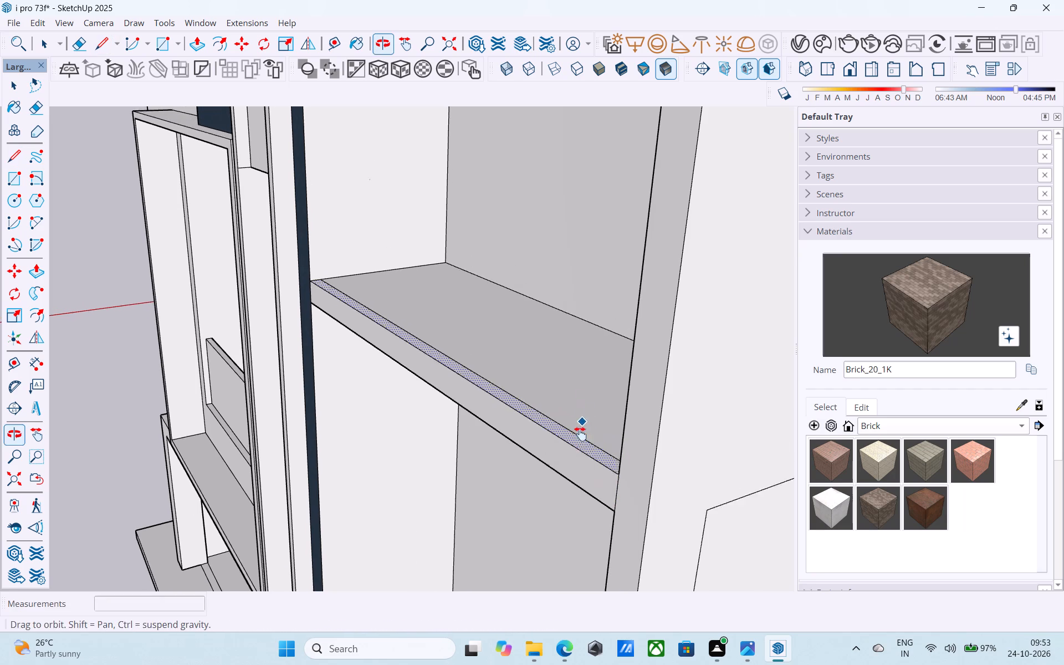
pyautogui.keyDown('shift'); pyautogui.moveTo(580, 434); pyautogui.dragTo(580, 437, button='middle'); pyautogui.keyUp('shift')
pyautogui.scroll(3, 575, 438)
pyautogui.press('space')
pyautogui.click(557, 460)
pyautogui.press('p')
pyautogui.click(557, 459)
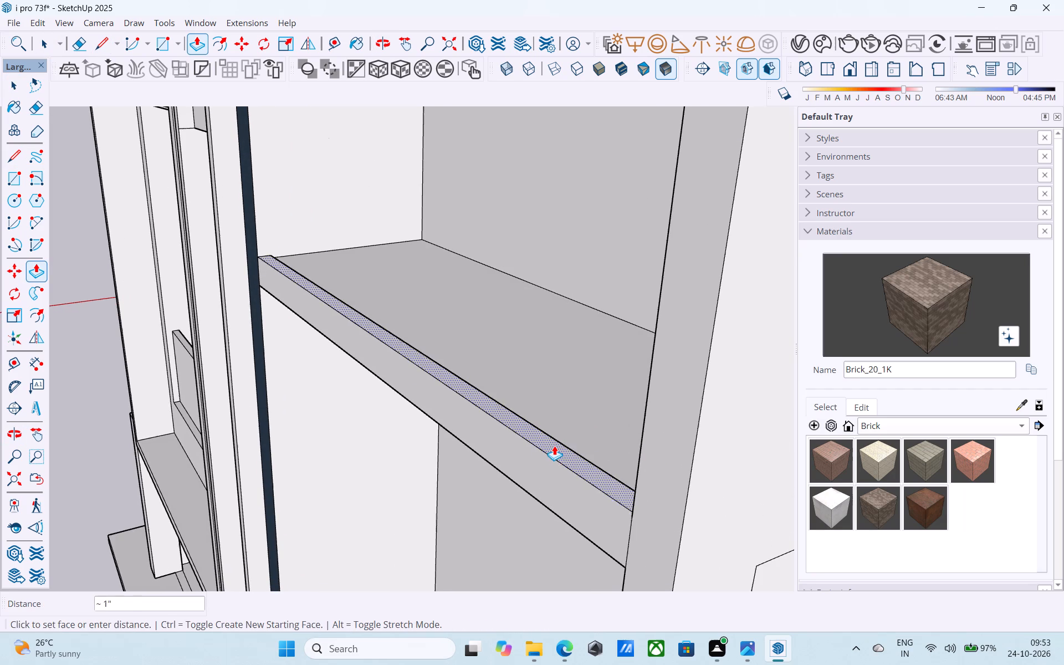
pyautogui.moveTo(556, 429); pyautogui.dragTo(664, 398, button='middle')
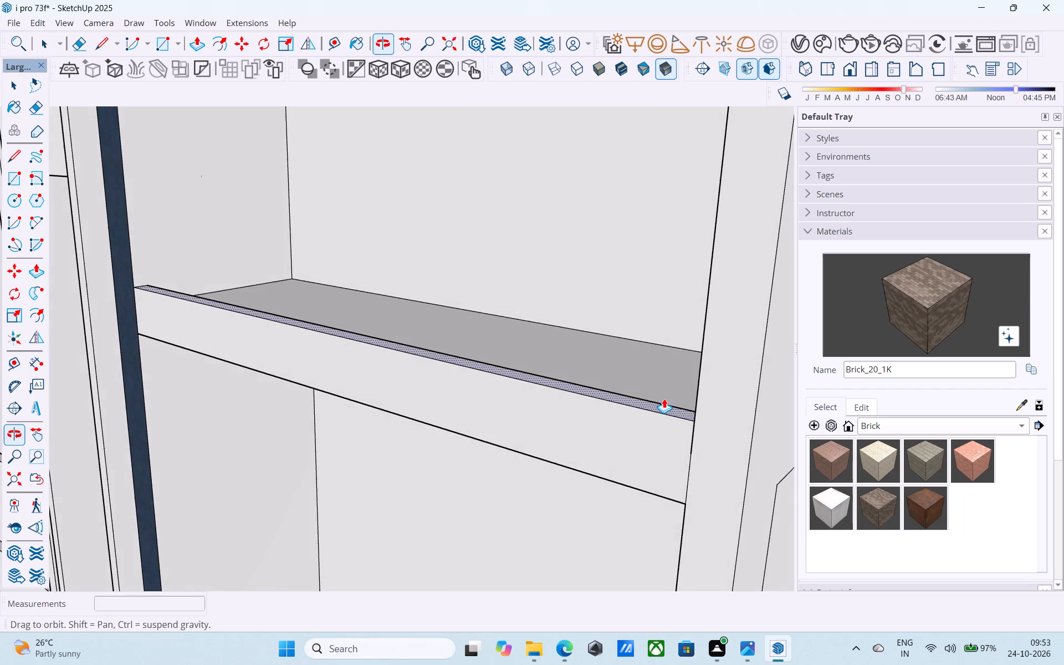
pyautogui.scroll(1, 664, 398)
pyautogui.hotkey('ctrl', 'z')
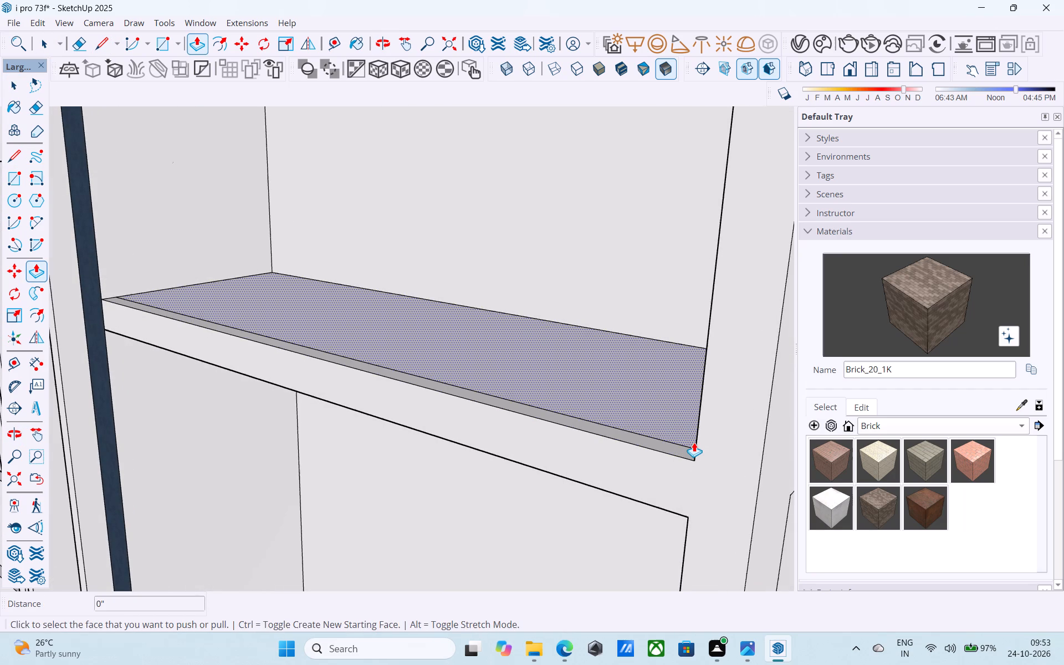
# Draw a 7 3/4" edge from the strip's outer front corner diagonally to the slab's lower front edge.
pyautogui.press('l')
pyautogui.click(694, 464)
pyautogui.click(640, 505)
pyautogui.press('space')
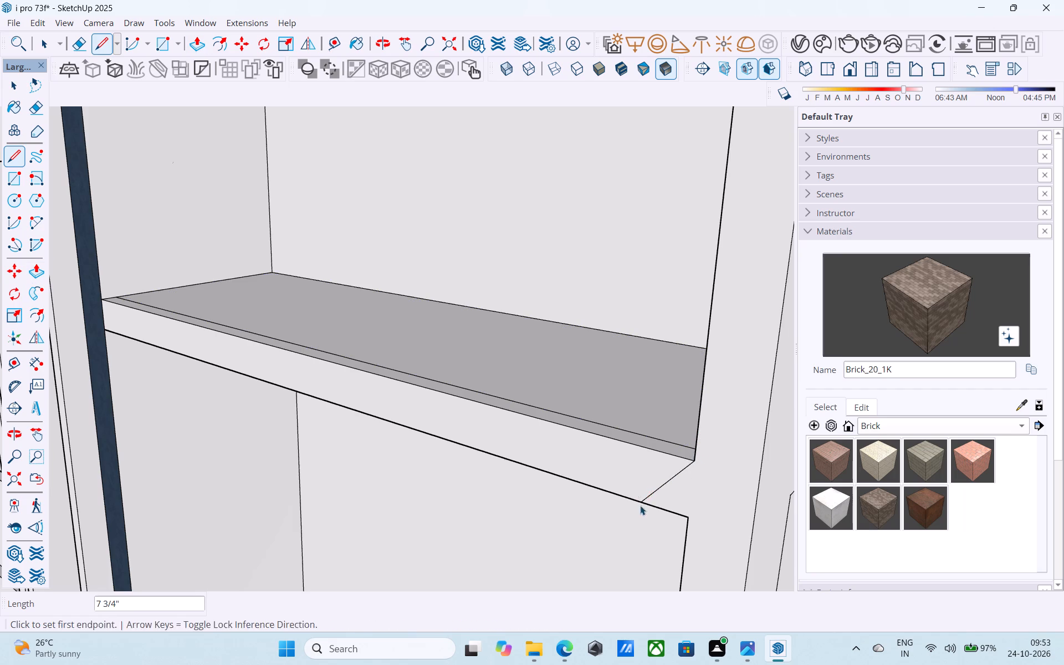
# Push/Pull the upper side bay's front floor strip up 2' as a parapet.
pyautogui.moveTo(632, 467); pyautogui.dragTo(539, 507, button='middle')
pyautogui.click(529, 500)
pyautogui.press('p')
pyautogui.click(529, 500)
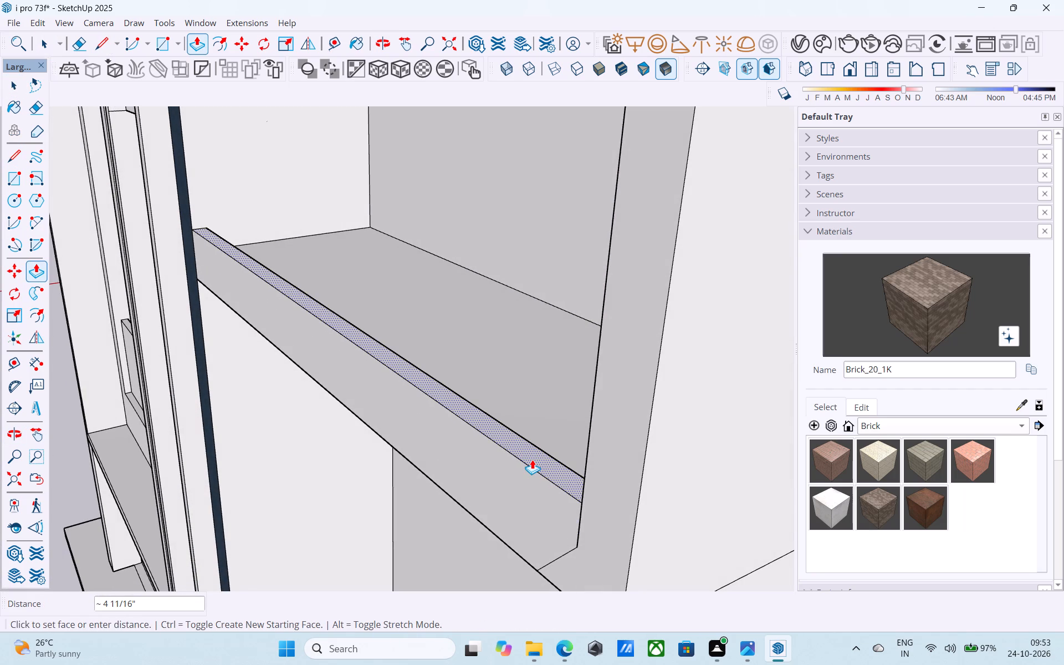
pyautogui.write("2'")
pyautogui.press('Return')
pyautogui.press('space')
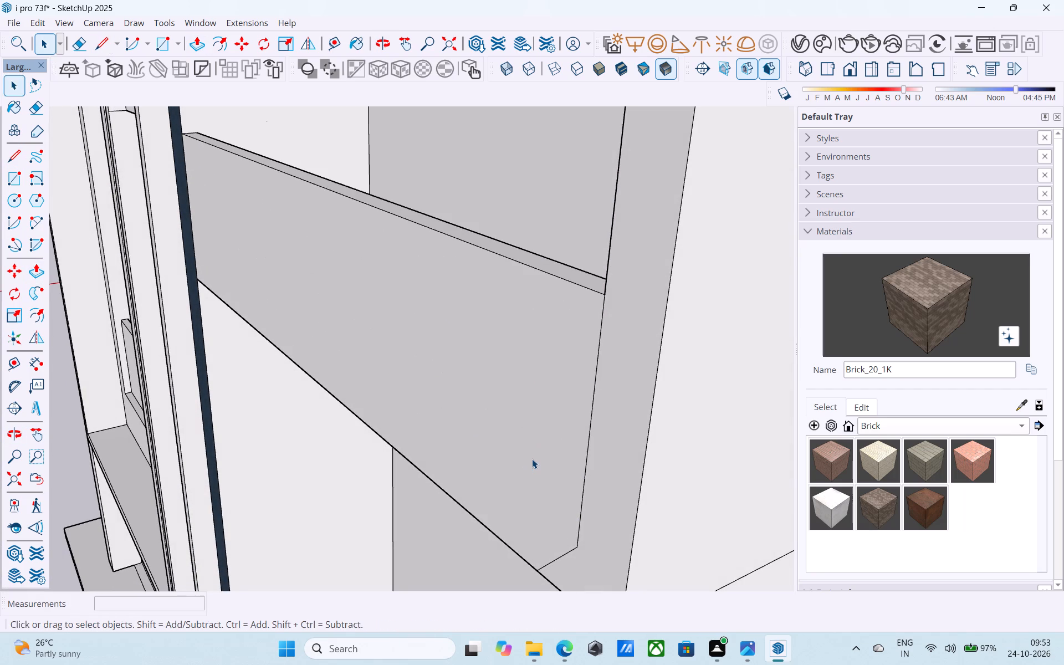
# Draw a 9' 7 1/2" edge along the parapet's base at floor level, across the front face to the blue tower.
pyautogui.scroll(-9, 531, 459)
pyautogui.moveTo(547, 463); pyautogui.dragTo(566, 390, button='middle')
pyautogui.moveTo(569, 392); pyautogui.dragTo(586, 403, button='middle')
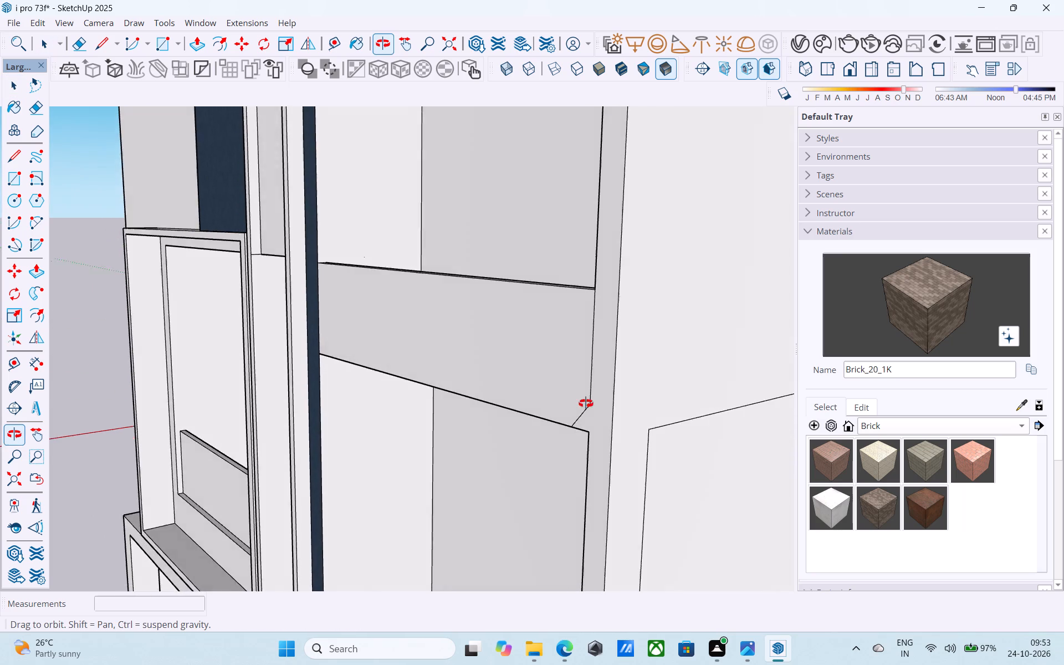
pyautogui.moveTo(586, 403); pyautogui.dragTo(674, 429, button='middle')
pyautogui.press('l')
pyautogui.click(678, 421)
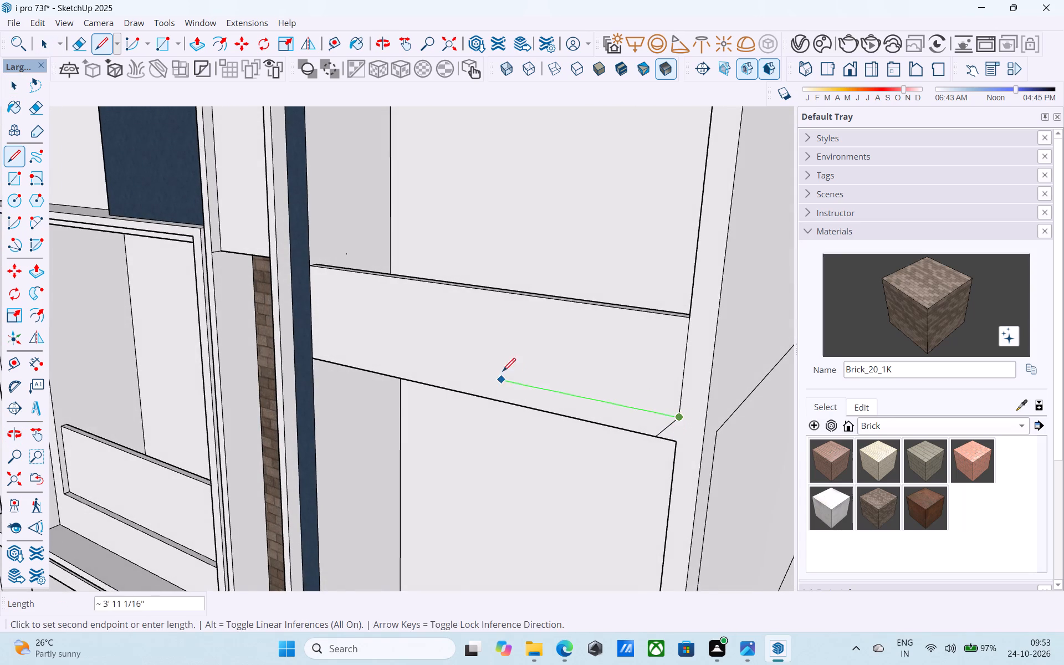
pyautogui.keyDown('shift'); pyautogui.moveTo(504, 372); pyautogui.dragTo(594, 401, button='middle'); pyautogui.keyUp('shift')
pyautogui.click(391, 362)
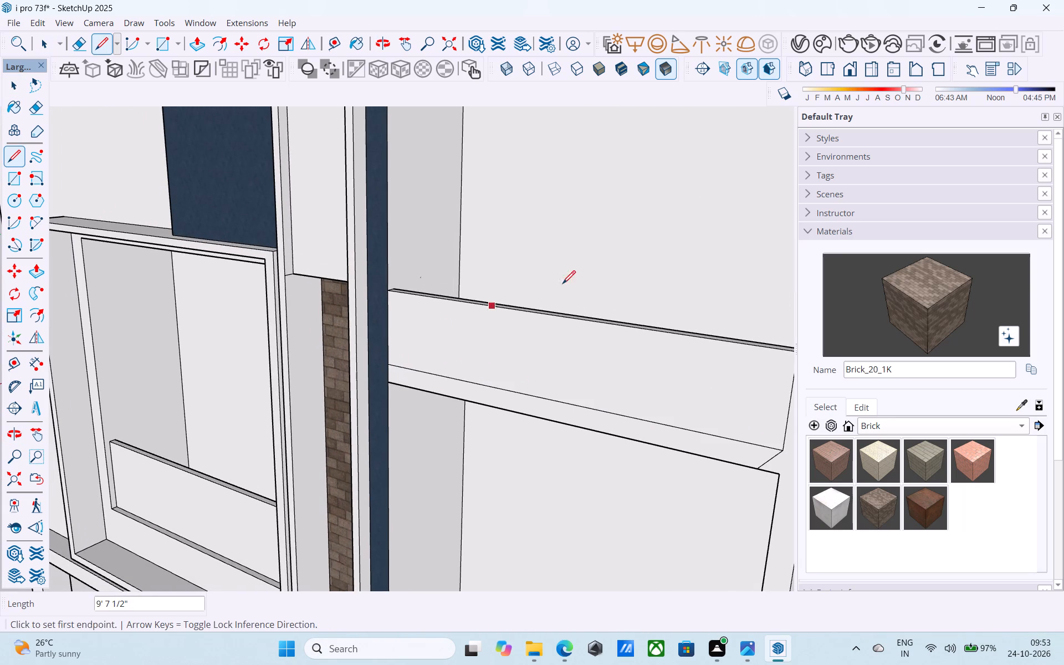
# Draw a 3" edge from the parapet's inner bottom corner to its front base edge at the tower end.
pyautogui.scroll(-4, 572, 283)
pyautogui.moveTo(577, 291); pyautogui.dragTo(568, 530, button='middle')
pyautogui.scroll(9, 541, 485)
pyautogui.moveTo(428, 395); pyautogui.dragTo(414, 387, button='middle')
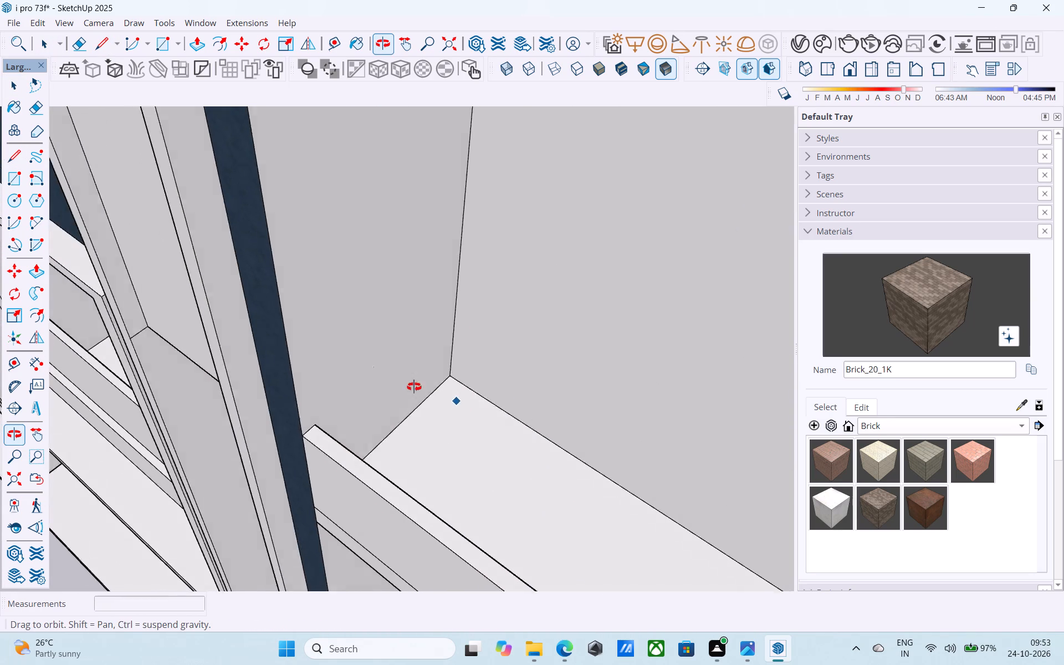
pyautogui.moveTo(414, 387); pyautogui.dragTo(402, 360, button='middle')
pyautogui.scroll(4, 401, 360)
pyautogui.keyDown('shift'); pyautogui.moveTo(355, 361); pyautogui.dragTo(305, 330, button='middle'); pyautogui.keyUp('shift')
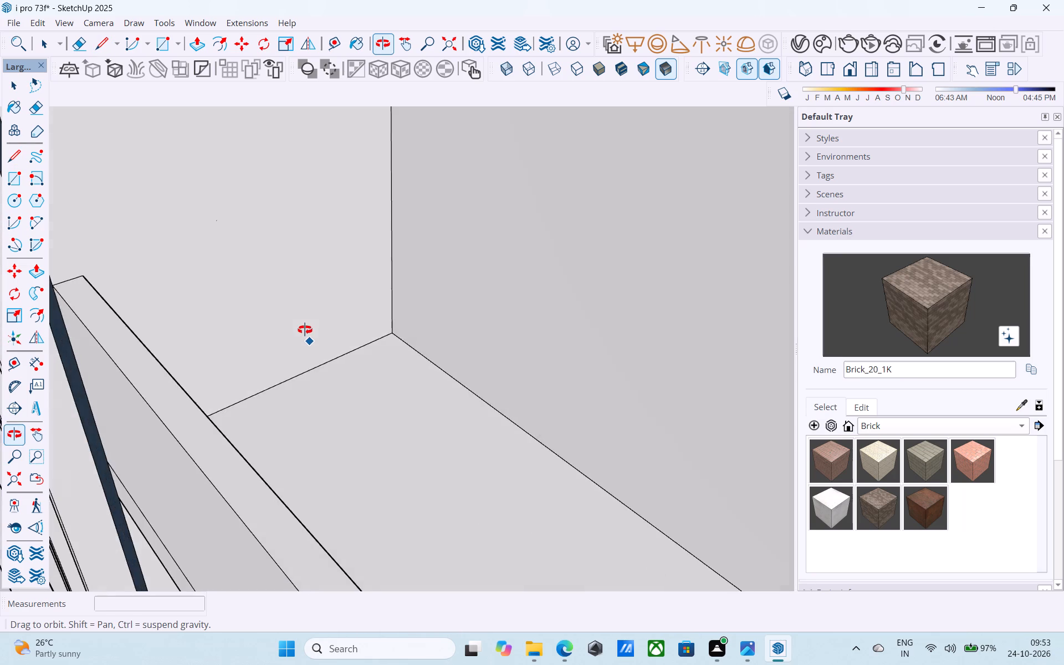
pyautogui.keyDown('shift'); pyautogui.moveTo(305, 330); pyautogui.dragTo(188, 341, button='middle'); pyautogui.keyUp('shift')
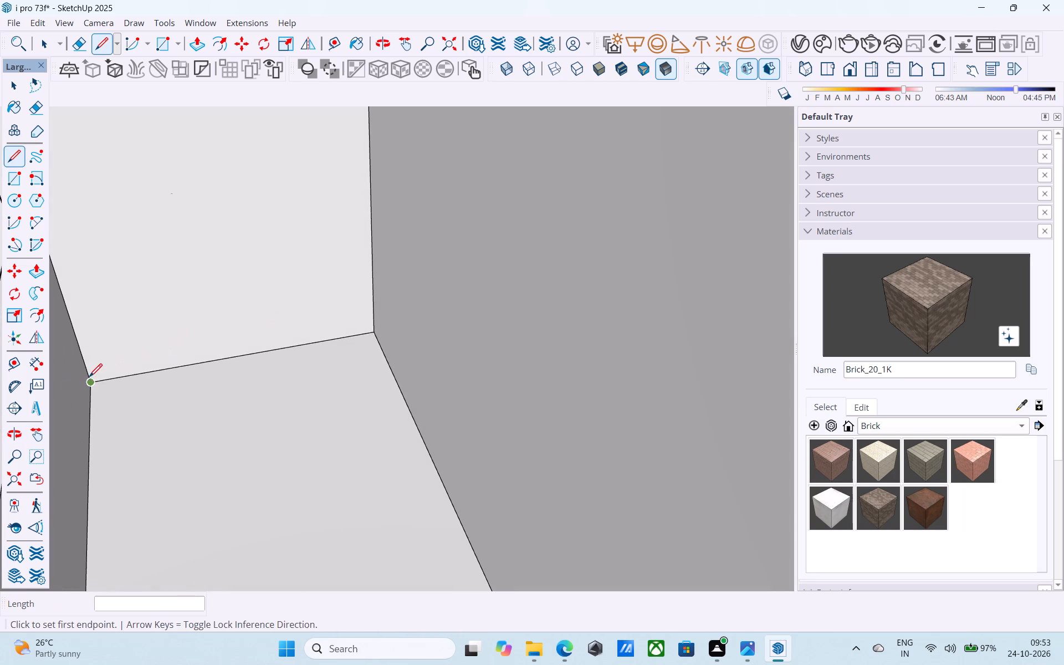
pyautogui.click(91, 382)
pyautogui.scroll(1, 91, 382)
pyautogui.moveTo(91, 382); pyautogui.dragTo(268, 335, button='middle')
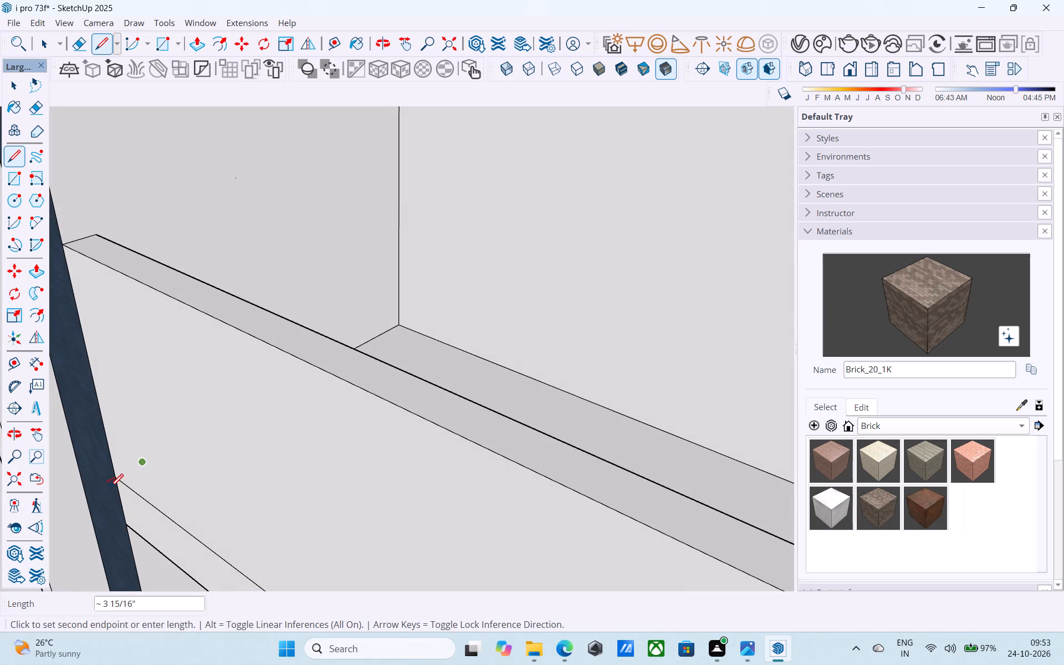
pyautogui.click(112, 484)
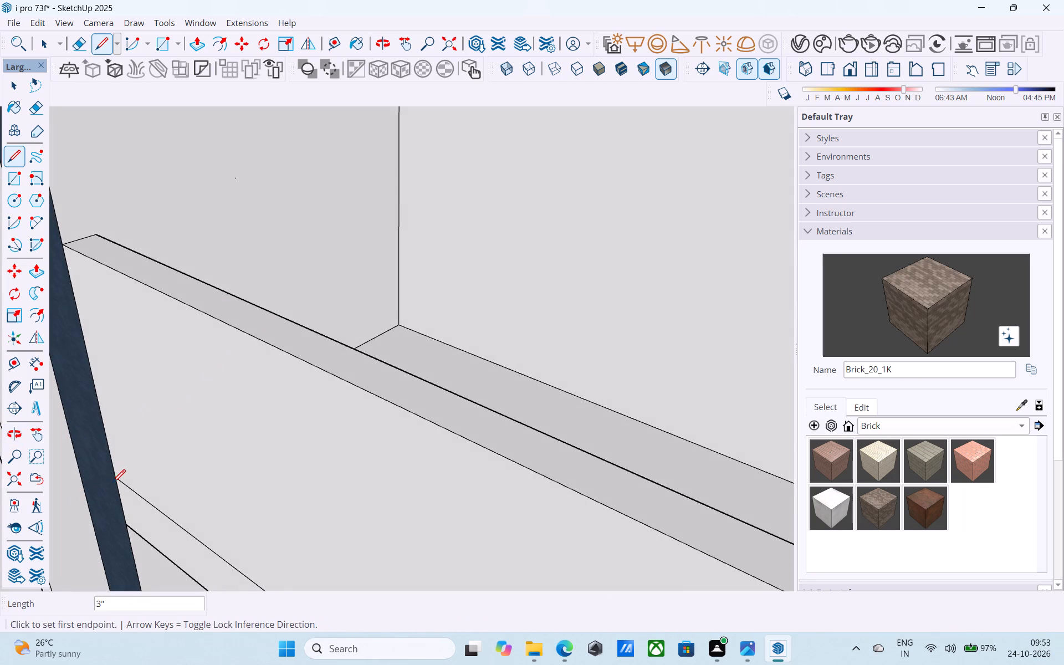
pyautogui.scroll(-11, 118, 466)
pyautogui.moveTo(161, 442); pyautogui.dragTo(187, 369, button='middle')
pyautogui.press('space')
pyautogui.scroll(-5, 187, 360)
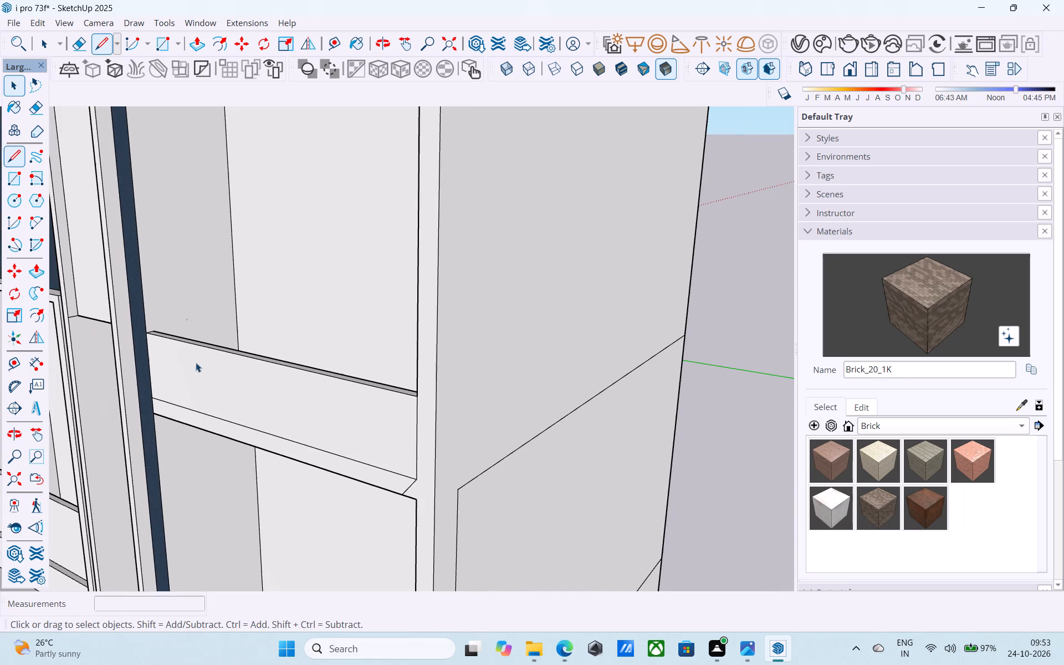
# Paint the front and back faces of the side bay's parapet with Glass_Basic_01 from the Glass collection.
pyautogui.click(981, 429)
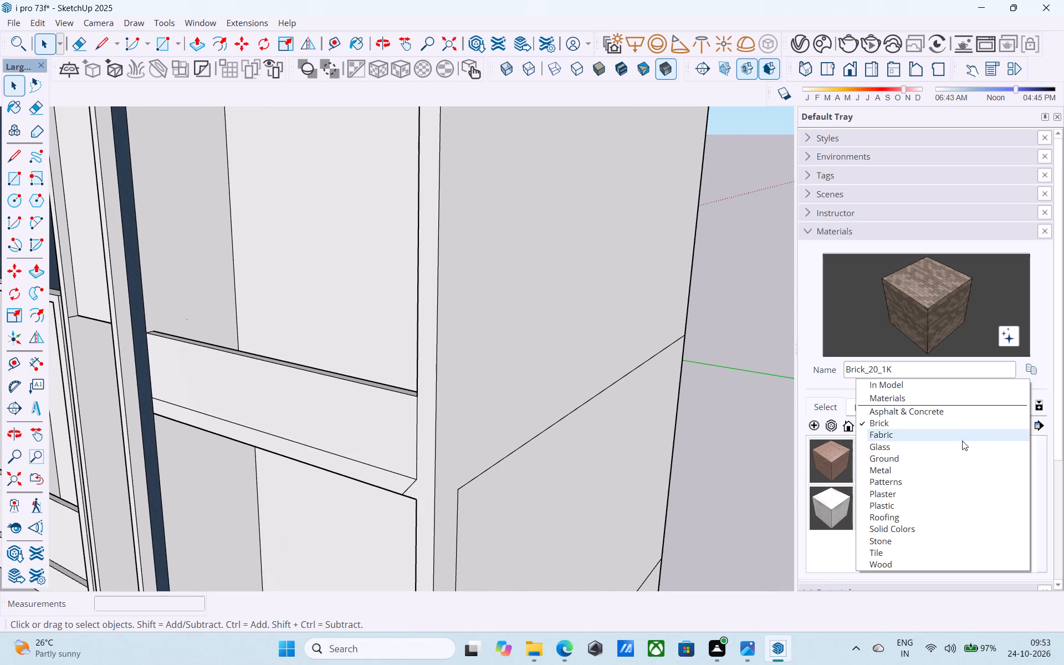
pyautogui.click(962, 442)
pyautogui.click(840, 468)
pyautogui.click(353, 392)
pyautogui.moveTo(311, 268); pyautogui.dragTo(335, 288, button='middle')
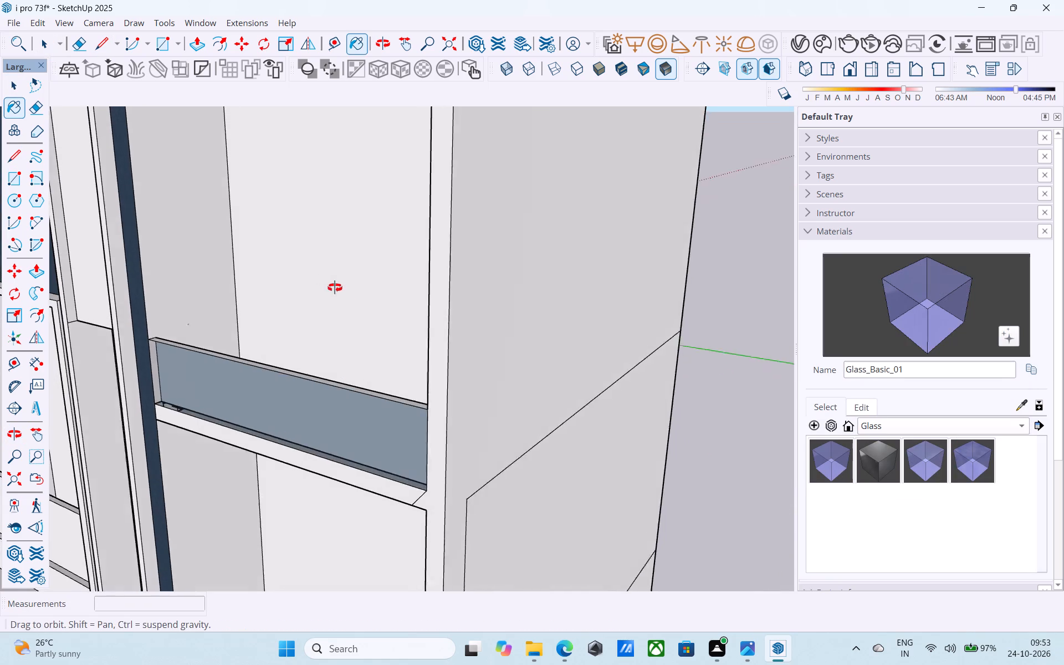
pyautogui.moveTo(335, 288); pyautogui.dragTo(346, 299, button='middle')
pyautogui.scroll(5, 325, 308)
pyautogui.moveTo(318, 308); pyautogui.dragTo(369, 408, button='middle')
pyautogui.scroll(5, 365, 409)
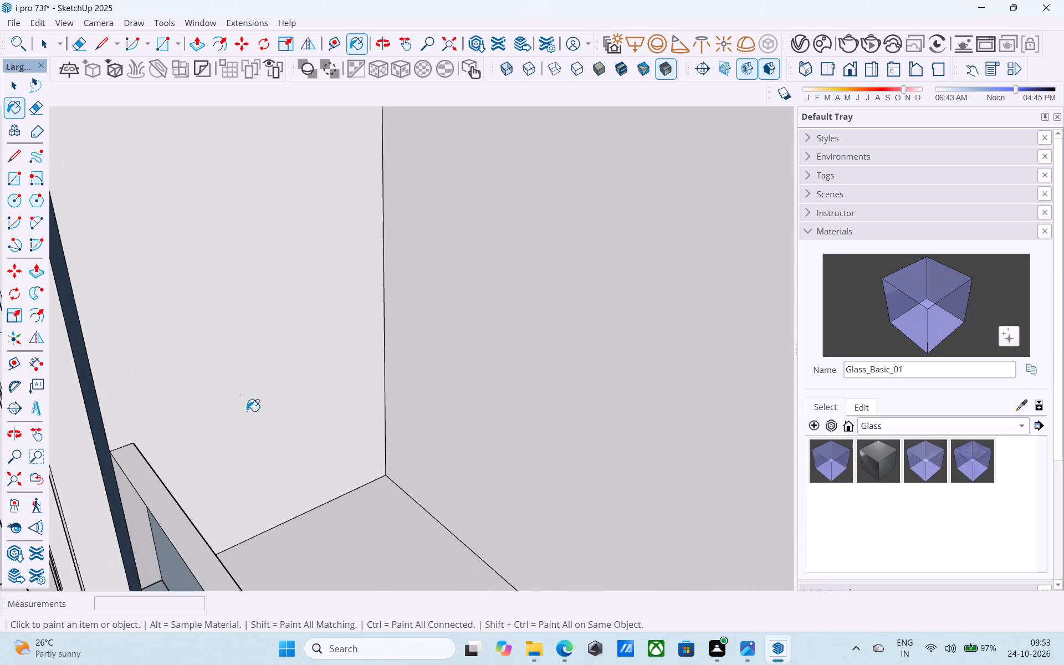
pyautogui.keyDown('shift'); pyautogui.moveTo(241, 410); pyautogui.dragTo(198, 341, button='middle'); pyautogui.keyUp('shift')
pyautogui.scroll(1, 198, 340)
pyautogui.click(154, 404)
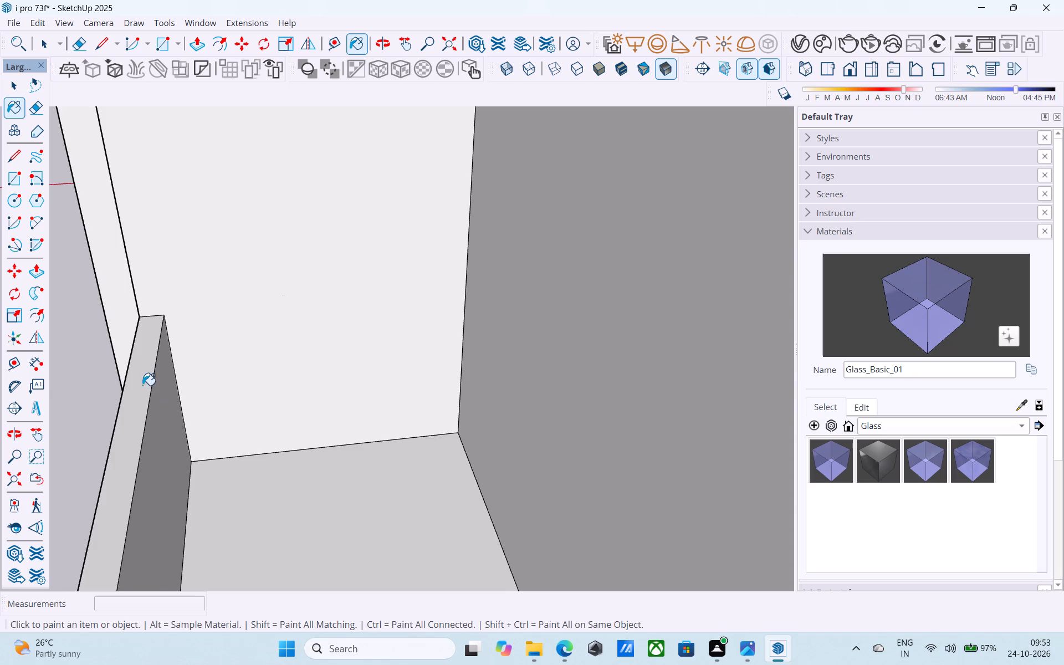
# Examine the side bay's glass parapet together with the tower and the neighbouring front bay.
pyautogui.moveTo(141, 385); pyautogui.dragTo(449, 265, button='middle')
pyautogui.scroll(-16, 448, 256)
pyautogui.keyDown('shift'); pyautogui.moveTo(396, 264); pyautogui.dragTo(520, 289, button='middle'); pyautogui.keyUp('shift')
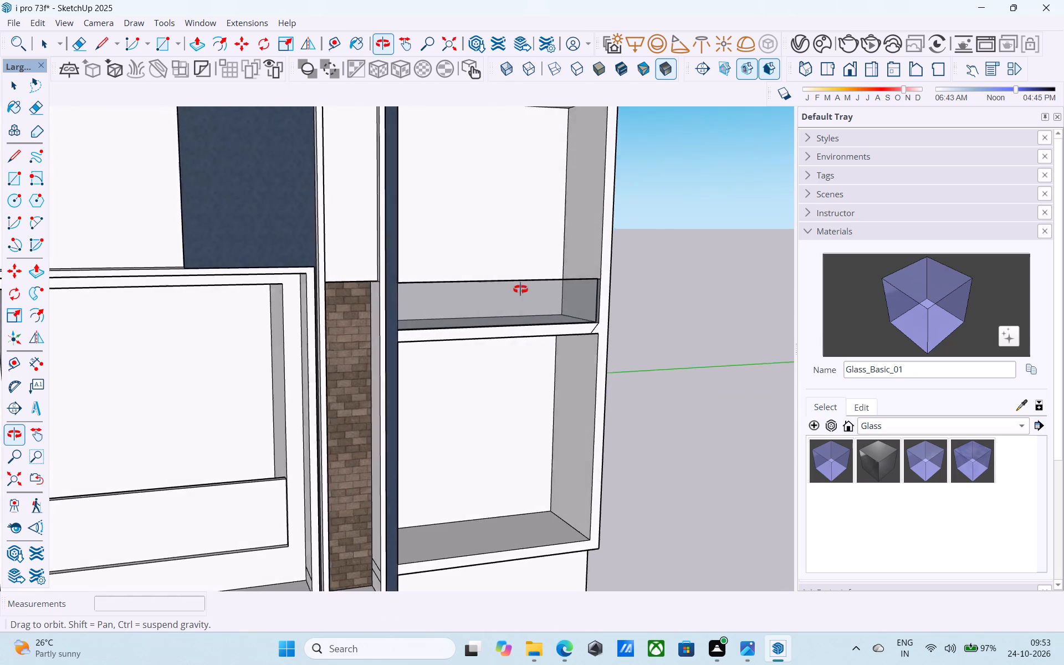
pyautogui.keyDown('shift'); pyautogui.moveTo(520, 289); pyautogui.dragTo(579, 286, button='middle'); pyautogui.keyUp('shift')
pyautogui.scroll(-4, 579, 286)
pyautogui.scroll(1, 590, 313)
pyautogui.moveTo(568, 324); pyautogui.dragTo(464, 354, button='middle')
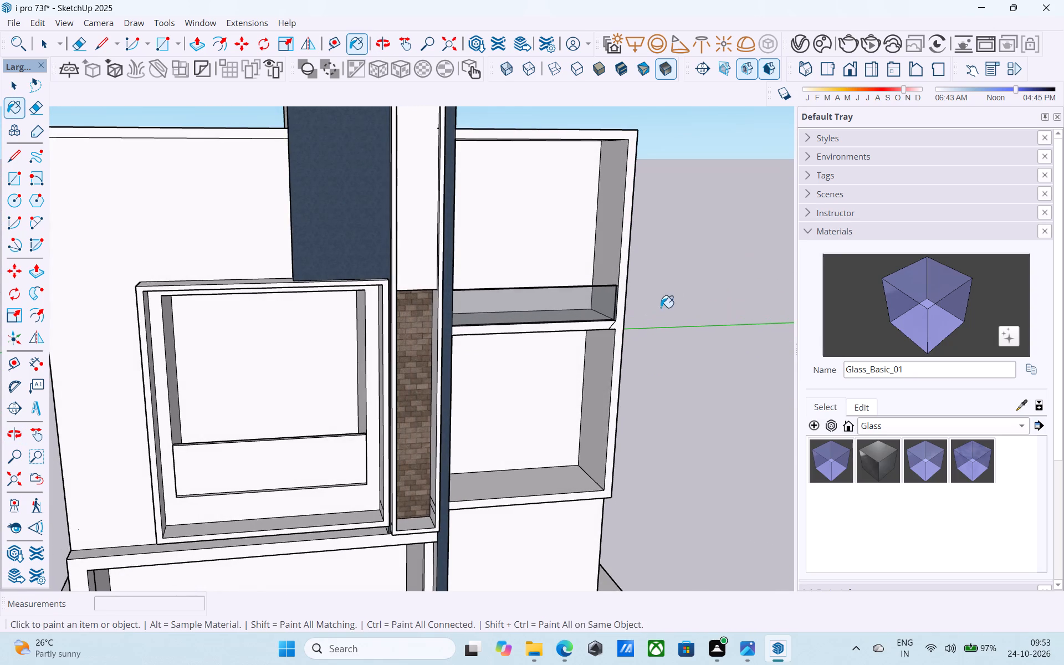
pyautogui.moveTo(642, 308); pyautogui.dragTo(628, 306, button='middle')
# Paint the back and front faces of the parapet in the front bay beside the tower with Glass_Basic_01.
pyautogui.press('e')
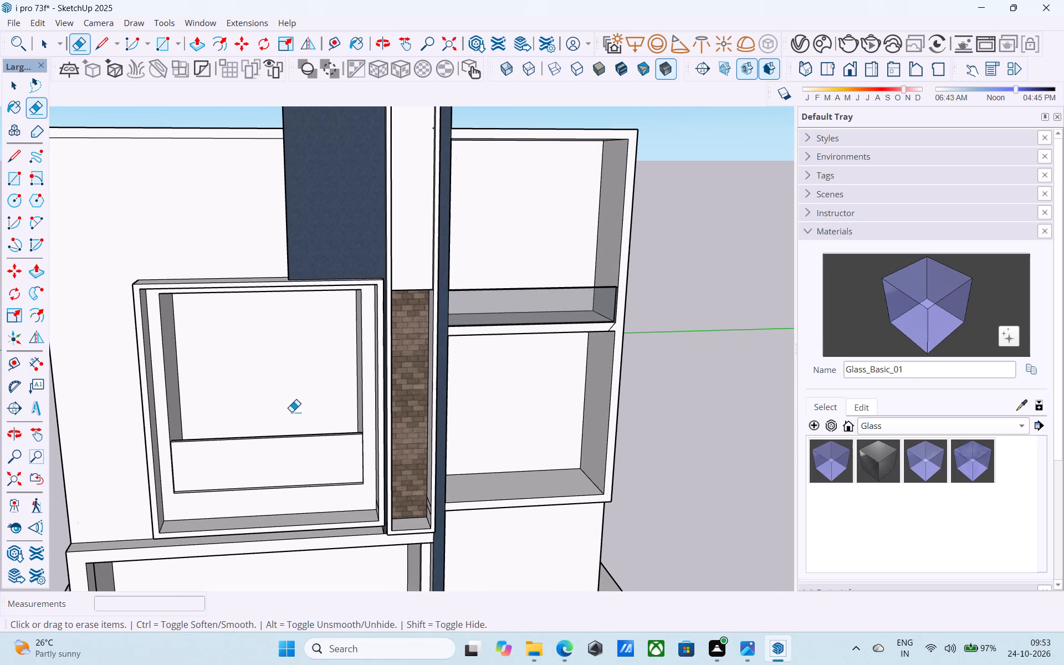
pyautogui.scroll(1, 775, 352)
pyautogui.click(920, 316)
pyautogui.moveTo(242, 324); pyautogui.dragTo(362, 347, button='middle')
pyautogui.scroll(5, 342, 359)
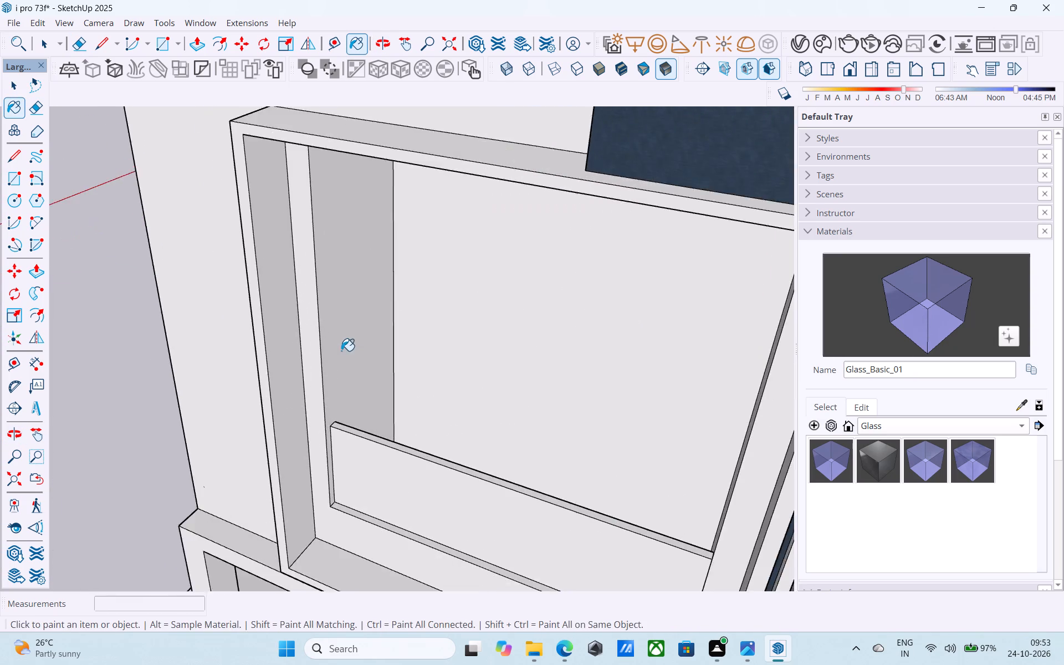
pyautogui.scroll(5, 341, 351)
pyautogui.keyDown('shift'); pyautogui.moveTo(351, 372); pyautogui.dragTo(330, 244, button='middle'); pyautogui.keyUp('shift')
pyautogui.scroll(5, 395, 308)
pyautogui.moveTo(380, 328); pyautogui.dragTo(106, 344, button='middle')
pyautogui.click(115, 350)
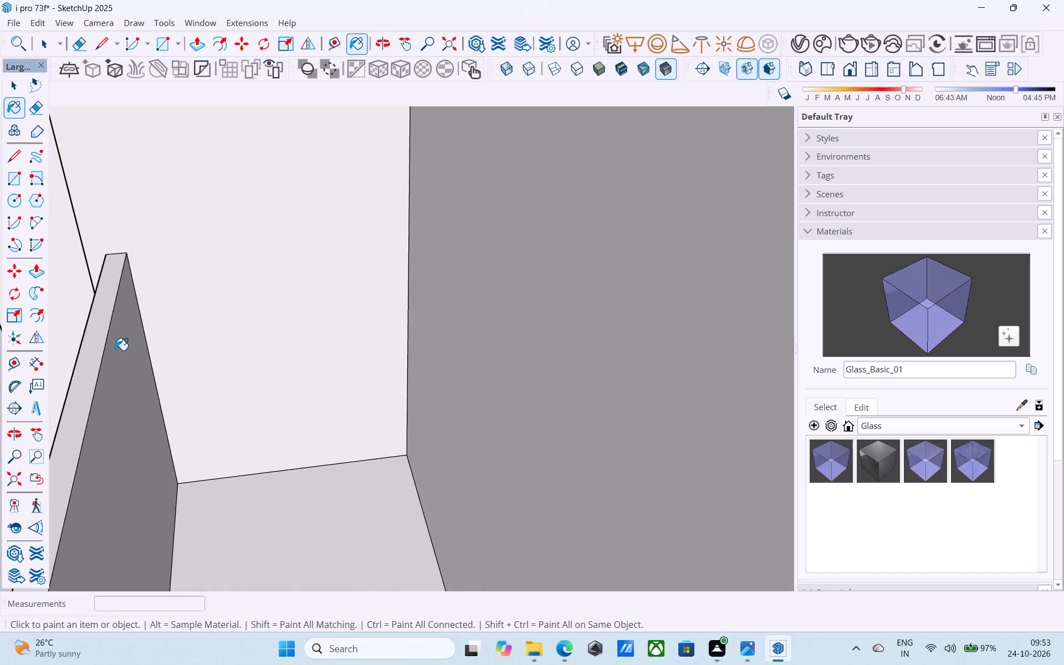
pyautogui.moveTo(111, 345); pyautogui.dragTo(377, 275, button='middle')
pyautogui.scroll(1, 111, 345)
pyautogui.click(384, 314)
pyautogui.scroll(-9, 331, 296)
# Paint the narrow back-face strips at the front parapet's tower-side end with Glass_Basic_01 and erase the edge between them.
pyautogui.moveTo(417, 347); pyautogui.dragTo(368, 374, button='middle')
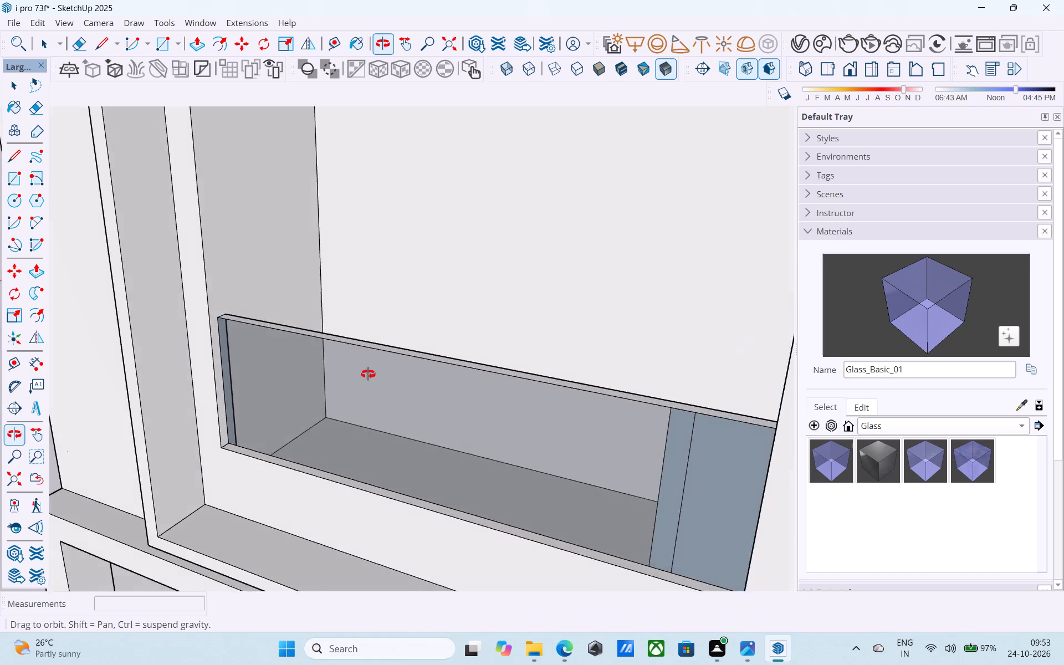
pyautogui.moveTo(368, 374); pyautogui.dragTo(549, 377, button='middle')
pyautogui.scroll(8, 539, 390)
pyautogui.moveTo(581, 362); pyautogui.dragTo(666, 396, button='middle')
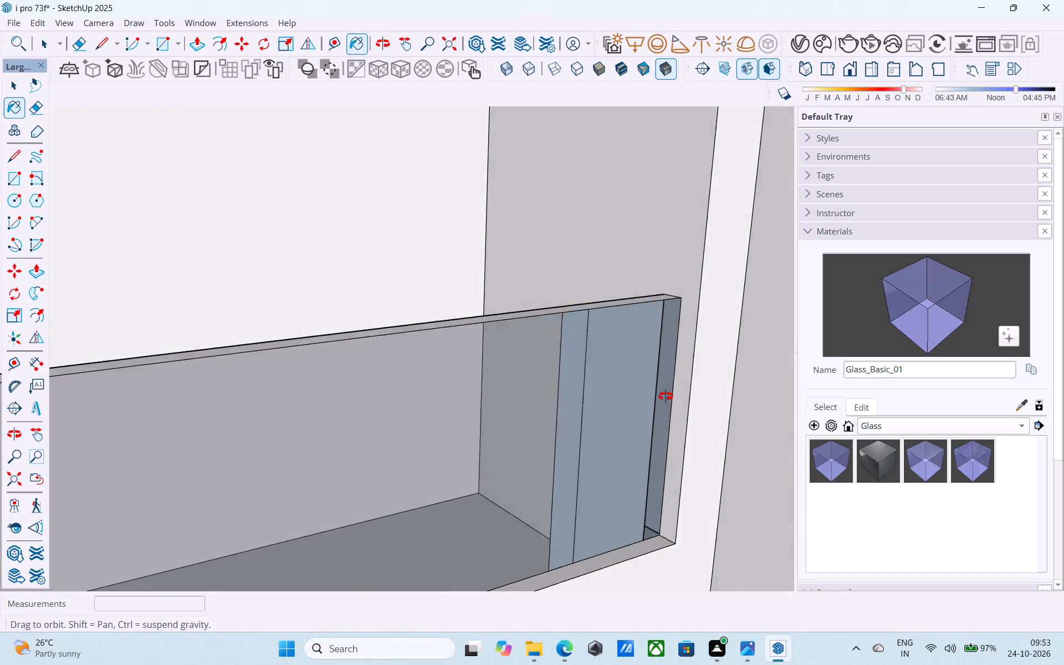
pyautogui.moveTo(666, 396); pyautogui.dragTo(735, 416, button='middle')
pyautogui.scroll(5, 739, 419)
pyautogui.moveTo(756, 413); pyautogui.dragTo(837, 428, button='middle')
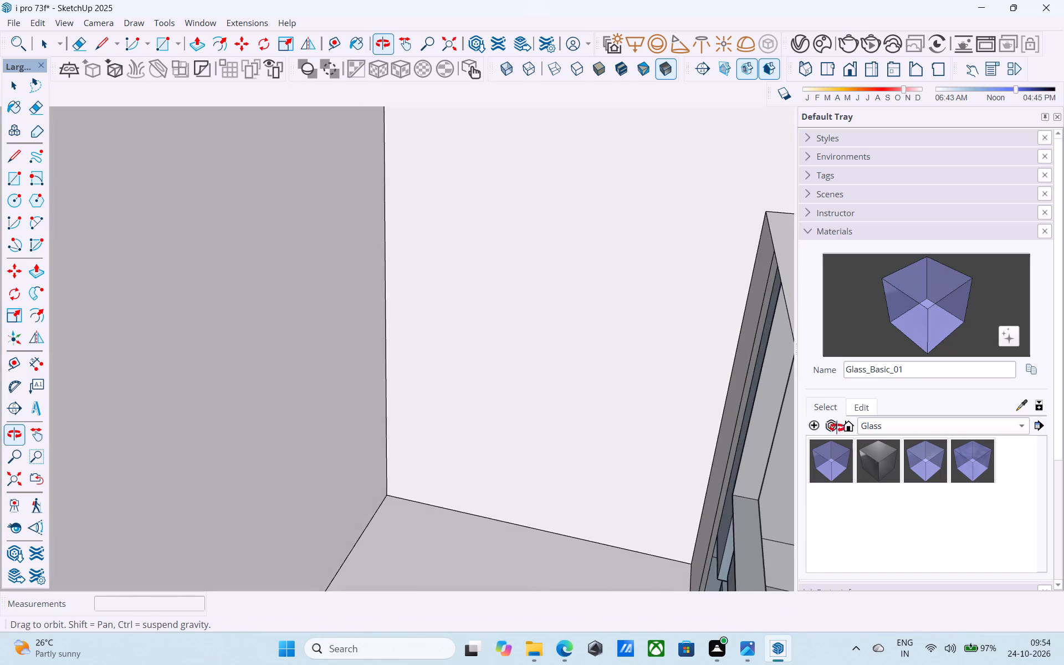
pyautogui.moveTo(837, 428); pyautogui.dragTo(841, 430, button='middle')
pyautogui.keyDown('shift'); pyautogui.moveTo(710, 347); pyautogui.dragTo(688, 318, button='middle'); pyautogui.keyUp('shift')
pyautogui.scroll(1, 688, 318)
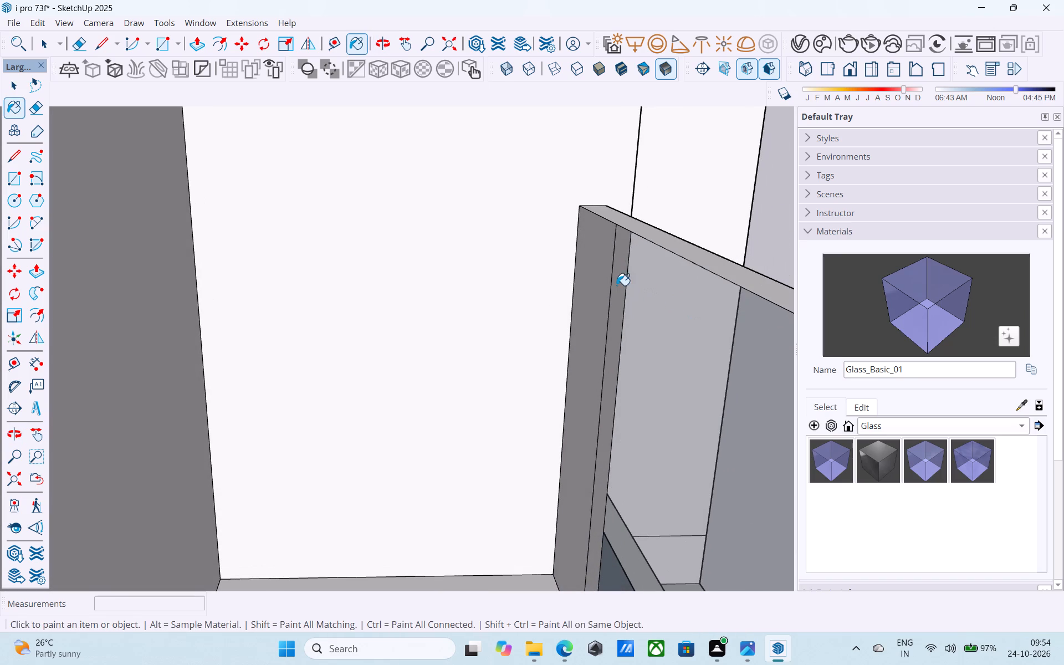
pyautogui.click(615, 284)
pyautogui.click(607, 279)
pyautogui.press('e')
pyautogui.moveTo(622, 300); pyautogui.dragTo(610, 292)
# Draw a 3' by 3" rectangle over the open tower-side end of the front bay's parapet.
pyautogui.moveTo(619, 285); pyautogui.dragTo(398, 276, button='middle')
pyautogui.scroll(-7, 391, 264)
pyautogui.moveTo(391, 263); pyautogui.dragTo(483, 258, button='middle')
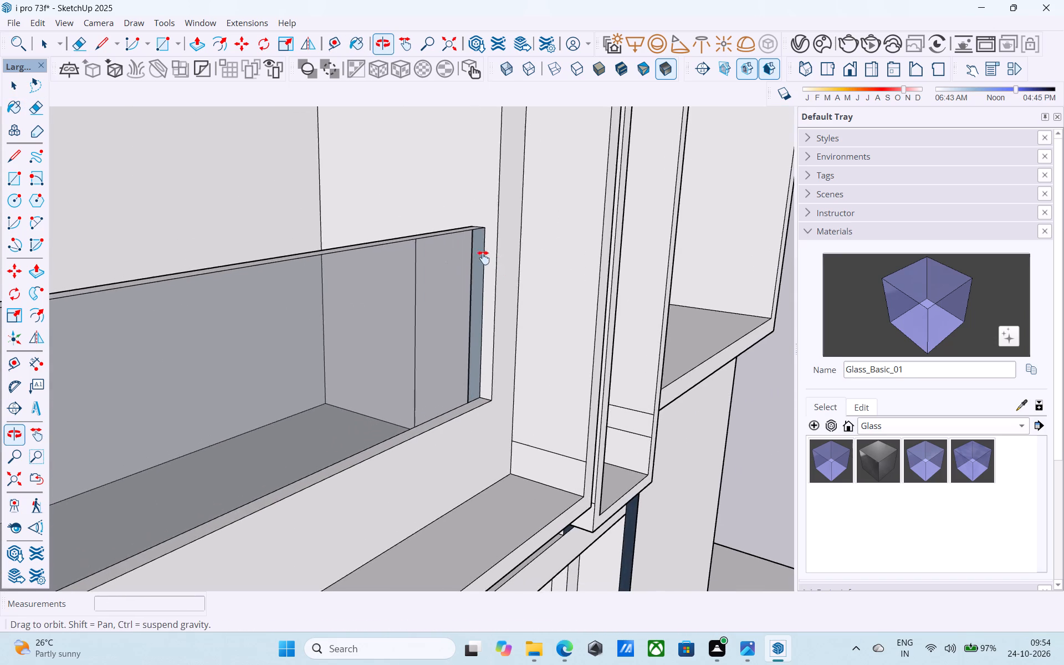
pyautogui.moveTo(483, 258); pyautogui.dragTo(564, 256, button='middle')
pyautogui.scroll(10, 564, 255)
pyautogui.moveTo(536, 255); pyautogui.dragTo(615, 222, button='middle')
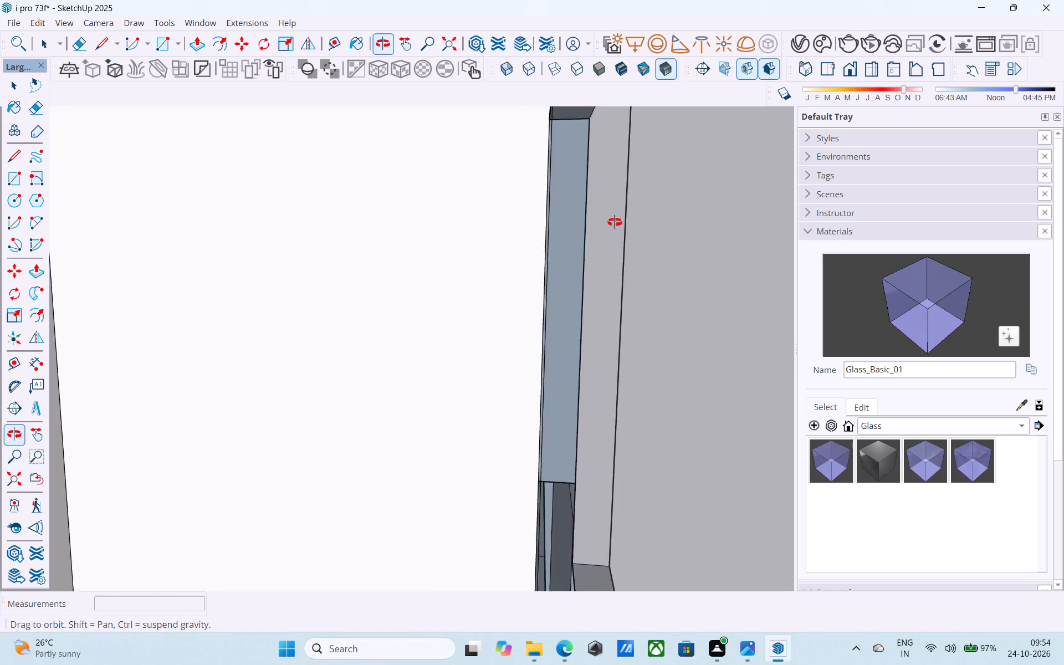
pyautogui.moveTo(615, 222); pyautogui.dragTo(606, 217, button='middle')
pyautogui.press('r')
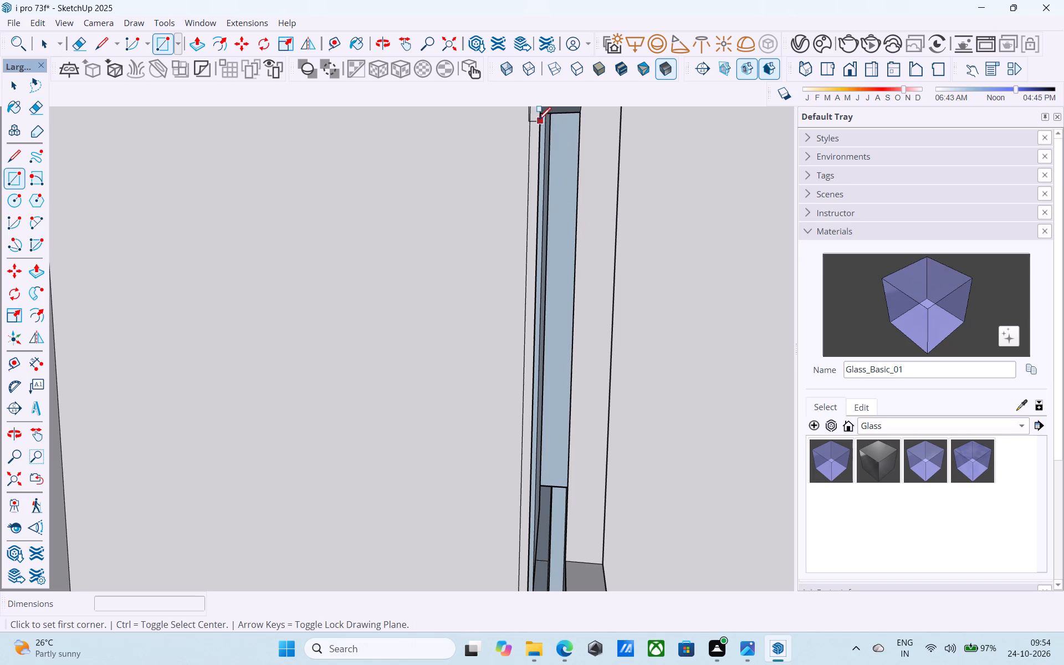
pyautogui.click(538, 119)
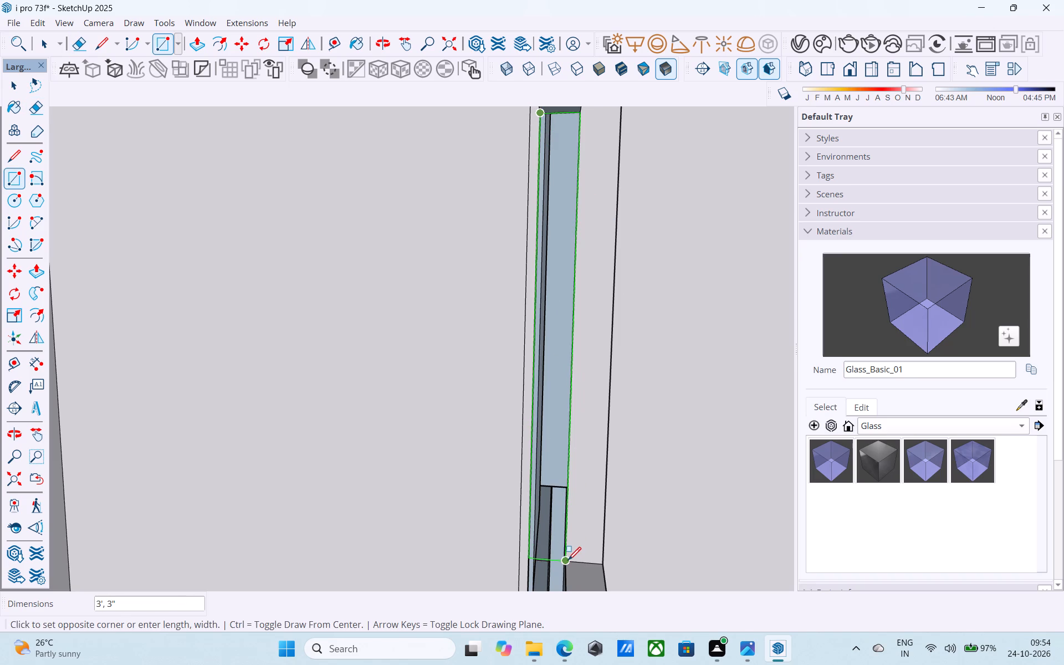
pyautogui.click(567, 561)
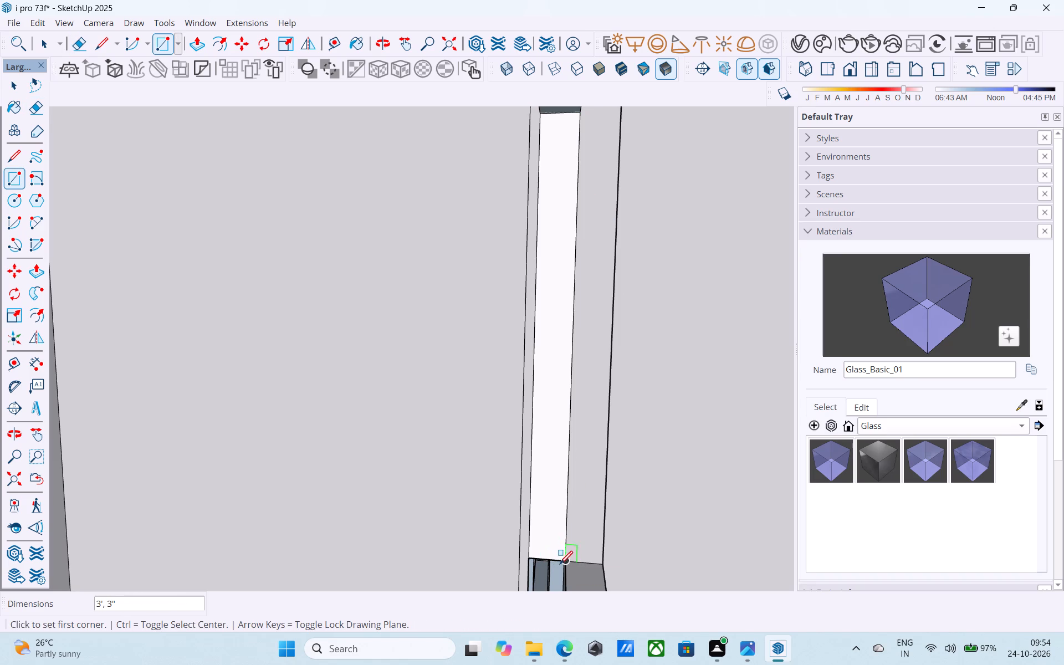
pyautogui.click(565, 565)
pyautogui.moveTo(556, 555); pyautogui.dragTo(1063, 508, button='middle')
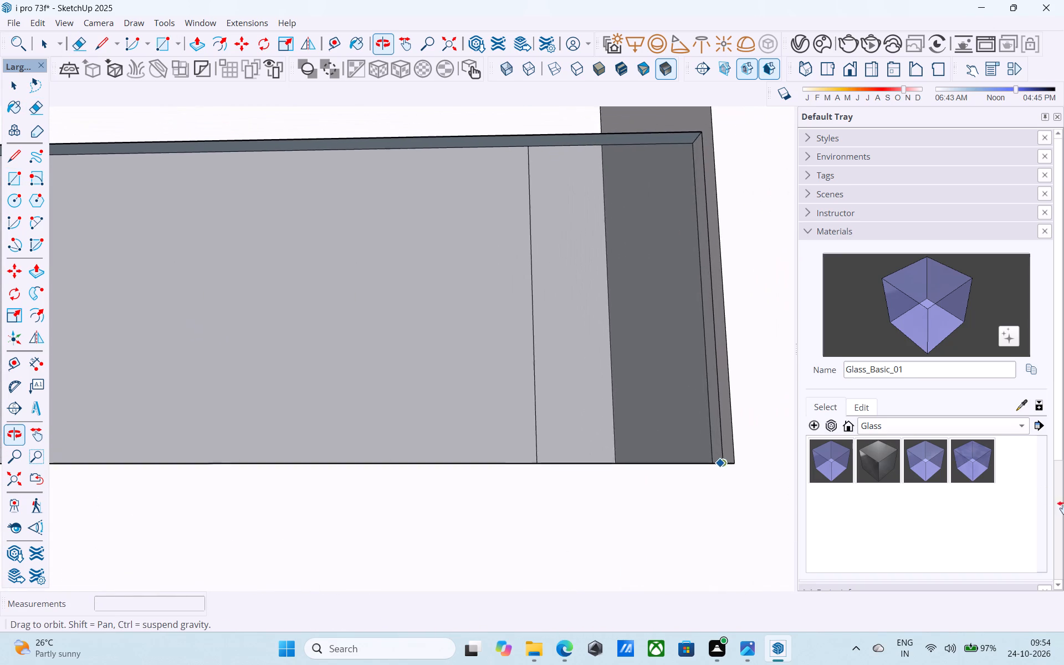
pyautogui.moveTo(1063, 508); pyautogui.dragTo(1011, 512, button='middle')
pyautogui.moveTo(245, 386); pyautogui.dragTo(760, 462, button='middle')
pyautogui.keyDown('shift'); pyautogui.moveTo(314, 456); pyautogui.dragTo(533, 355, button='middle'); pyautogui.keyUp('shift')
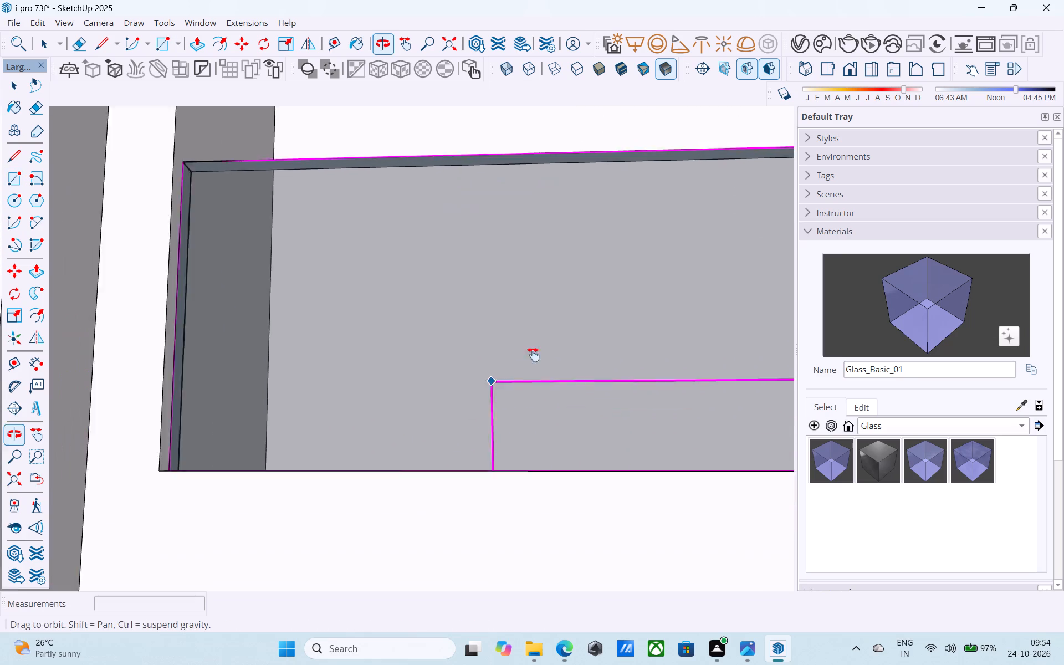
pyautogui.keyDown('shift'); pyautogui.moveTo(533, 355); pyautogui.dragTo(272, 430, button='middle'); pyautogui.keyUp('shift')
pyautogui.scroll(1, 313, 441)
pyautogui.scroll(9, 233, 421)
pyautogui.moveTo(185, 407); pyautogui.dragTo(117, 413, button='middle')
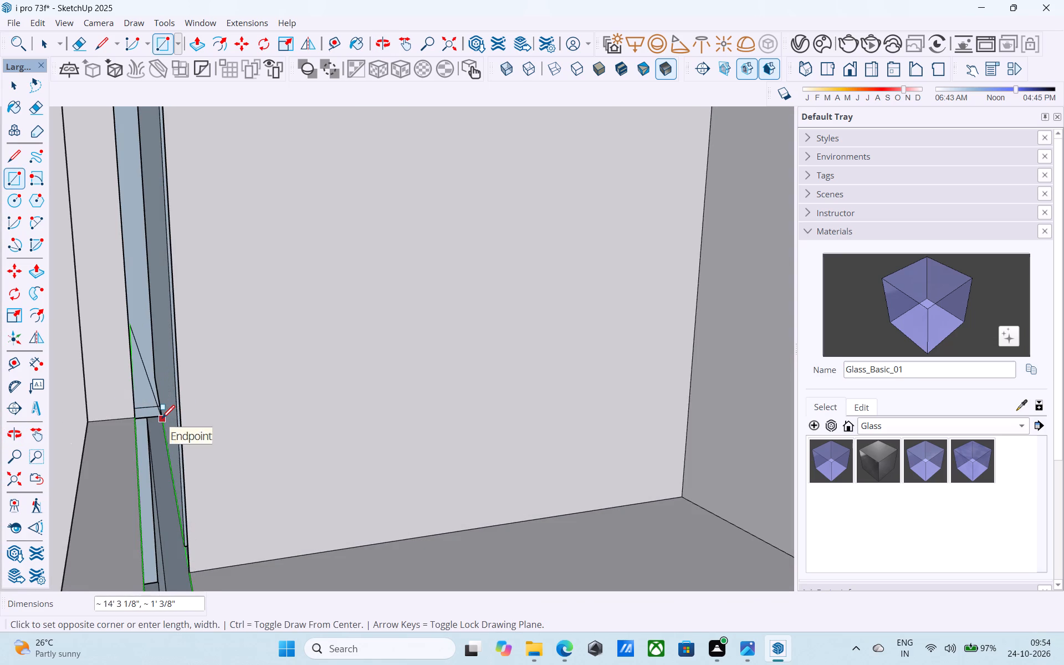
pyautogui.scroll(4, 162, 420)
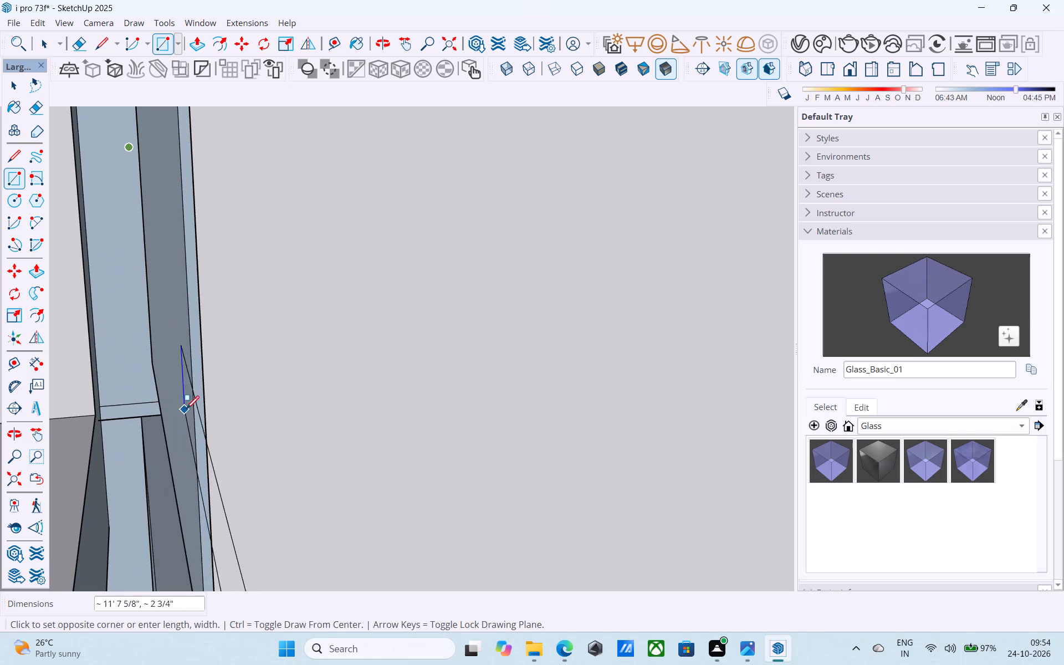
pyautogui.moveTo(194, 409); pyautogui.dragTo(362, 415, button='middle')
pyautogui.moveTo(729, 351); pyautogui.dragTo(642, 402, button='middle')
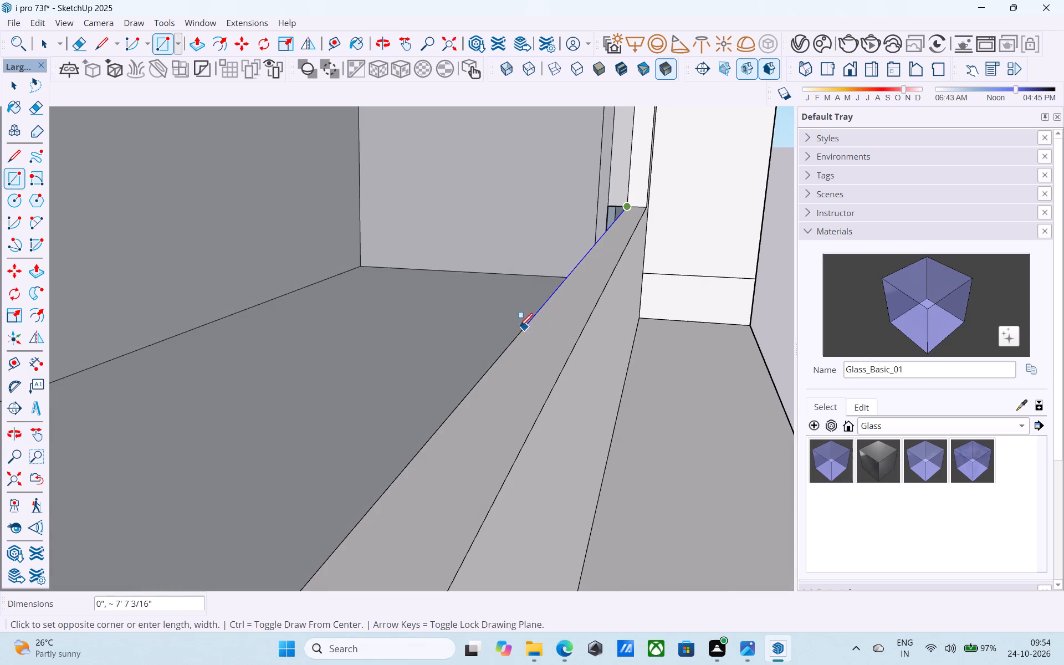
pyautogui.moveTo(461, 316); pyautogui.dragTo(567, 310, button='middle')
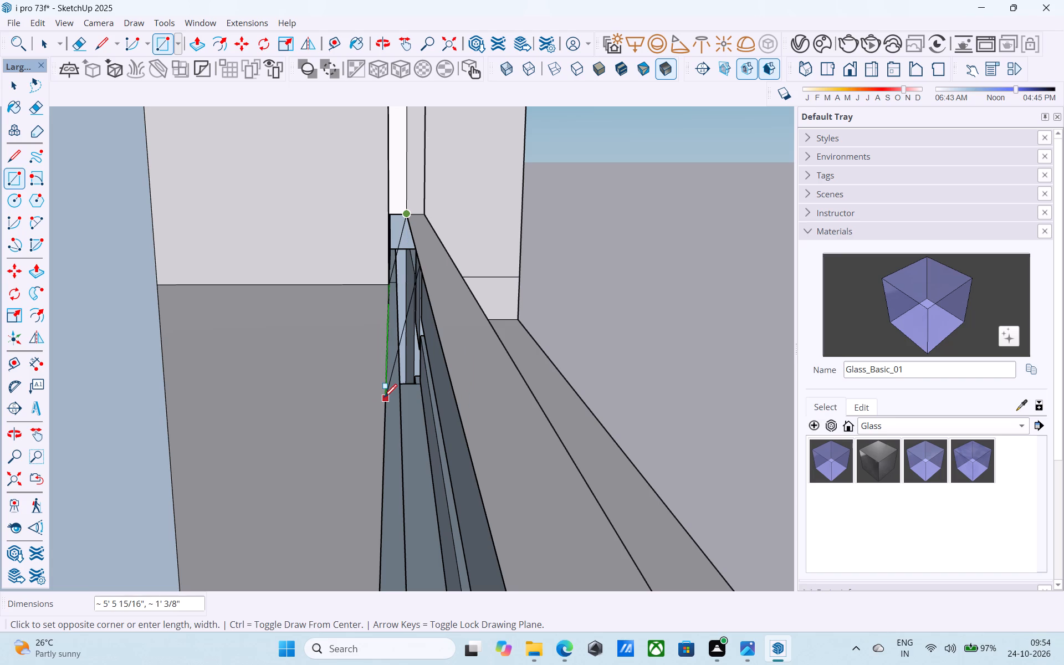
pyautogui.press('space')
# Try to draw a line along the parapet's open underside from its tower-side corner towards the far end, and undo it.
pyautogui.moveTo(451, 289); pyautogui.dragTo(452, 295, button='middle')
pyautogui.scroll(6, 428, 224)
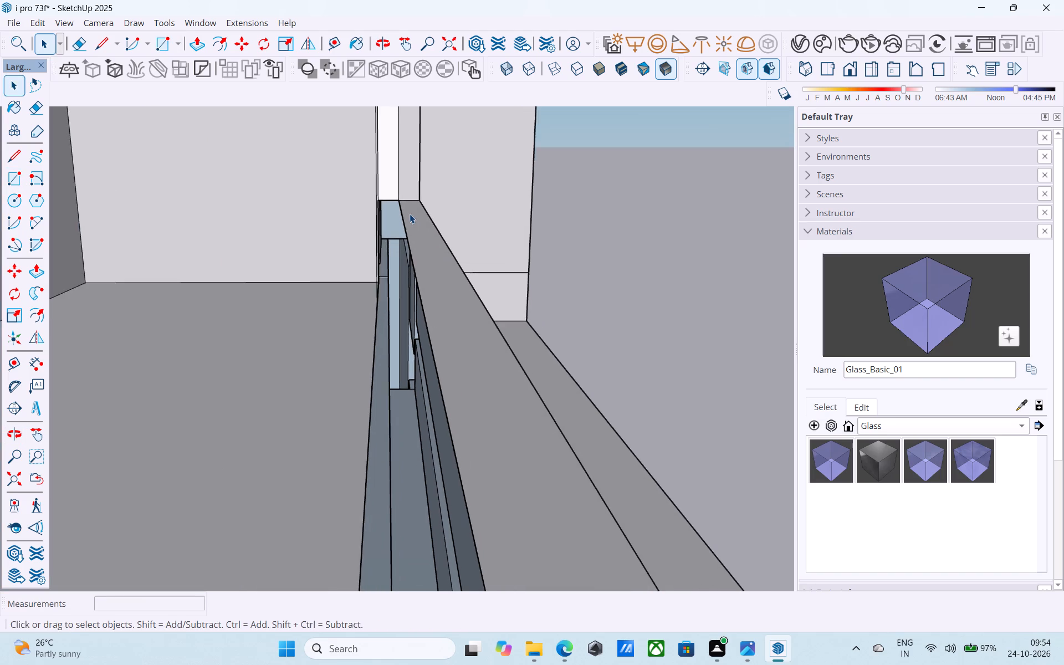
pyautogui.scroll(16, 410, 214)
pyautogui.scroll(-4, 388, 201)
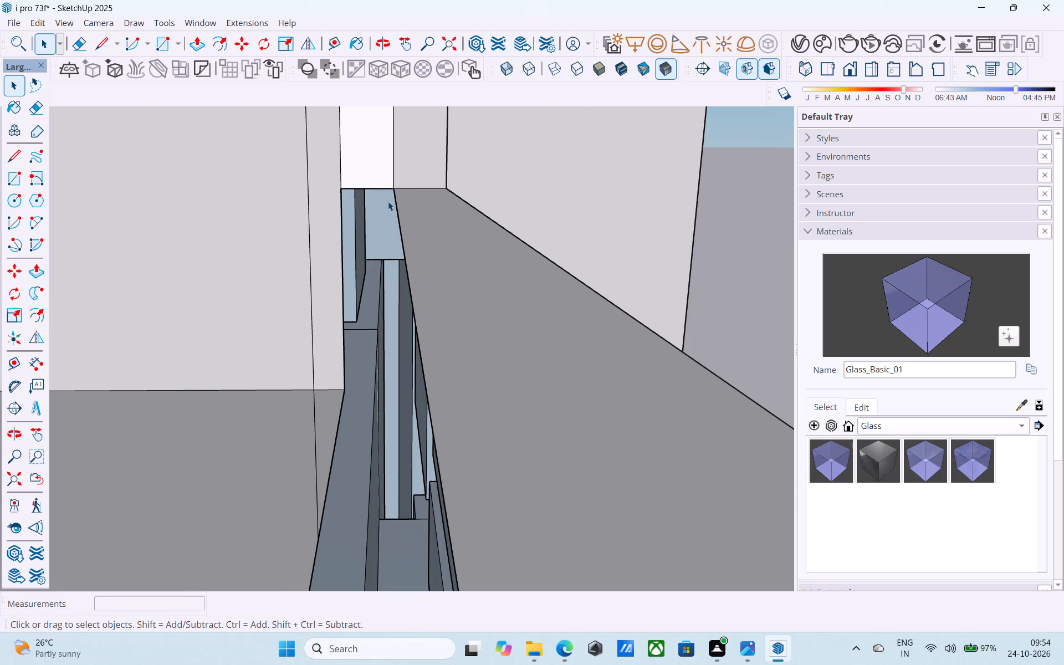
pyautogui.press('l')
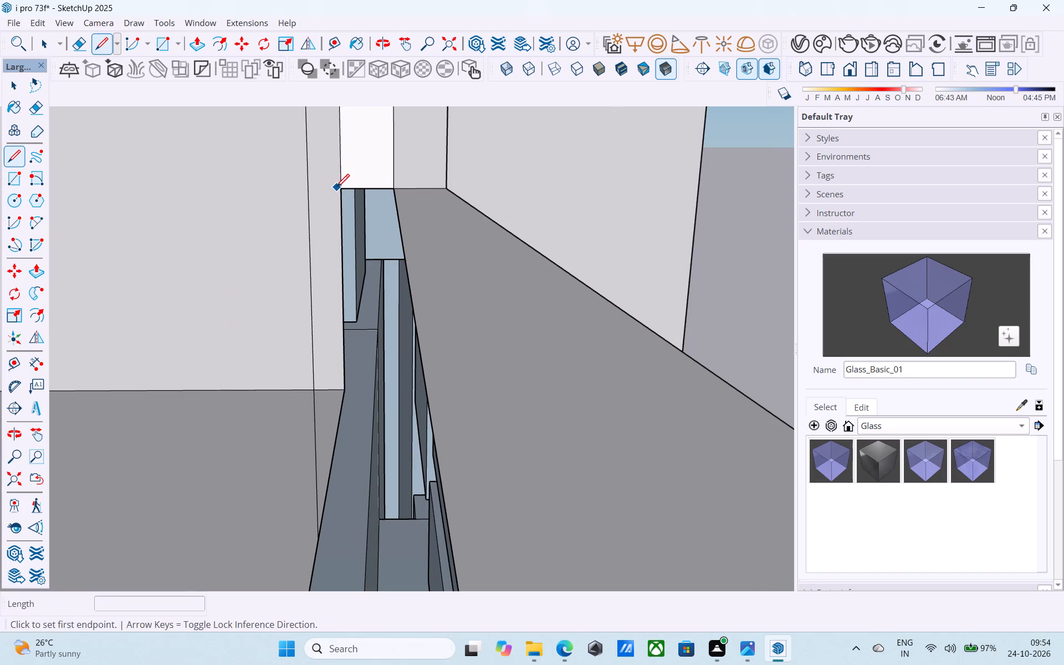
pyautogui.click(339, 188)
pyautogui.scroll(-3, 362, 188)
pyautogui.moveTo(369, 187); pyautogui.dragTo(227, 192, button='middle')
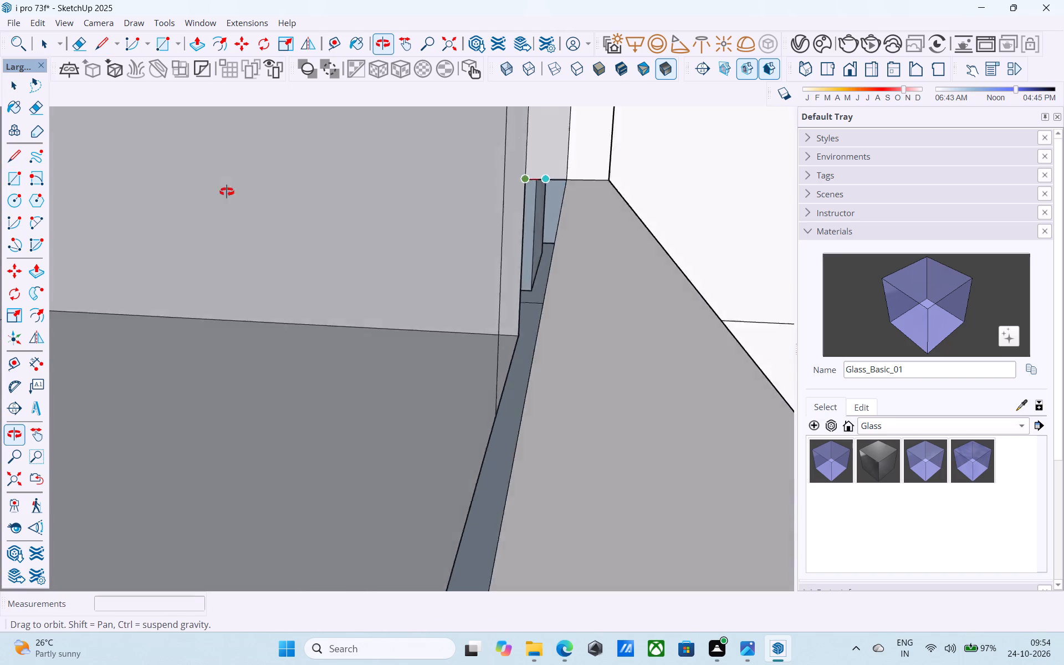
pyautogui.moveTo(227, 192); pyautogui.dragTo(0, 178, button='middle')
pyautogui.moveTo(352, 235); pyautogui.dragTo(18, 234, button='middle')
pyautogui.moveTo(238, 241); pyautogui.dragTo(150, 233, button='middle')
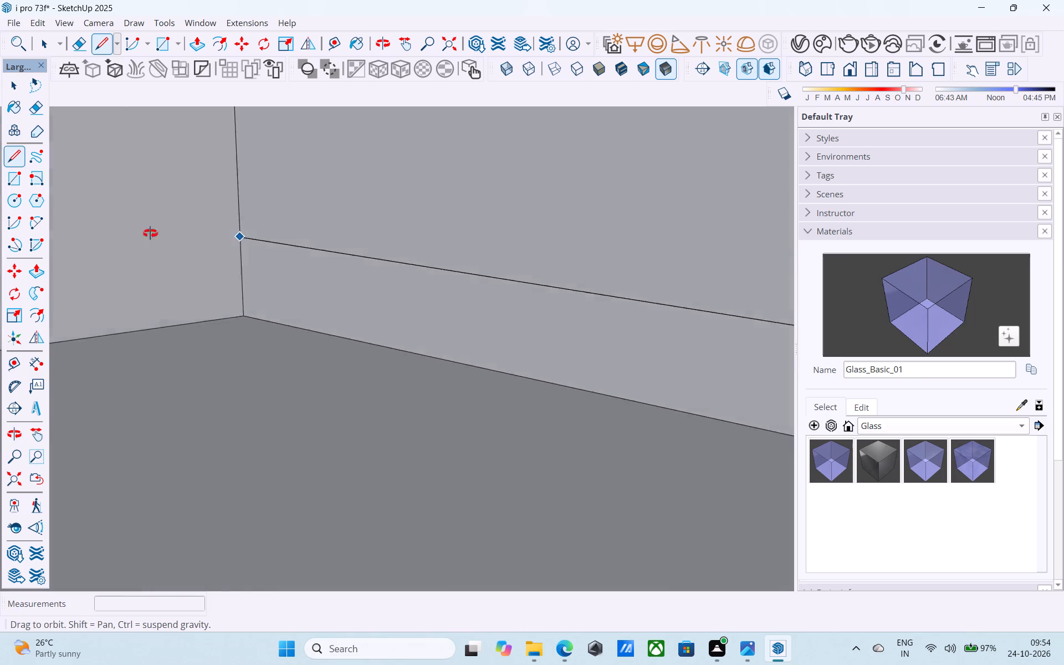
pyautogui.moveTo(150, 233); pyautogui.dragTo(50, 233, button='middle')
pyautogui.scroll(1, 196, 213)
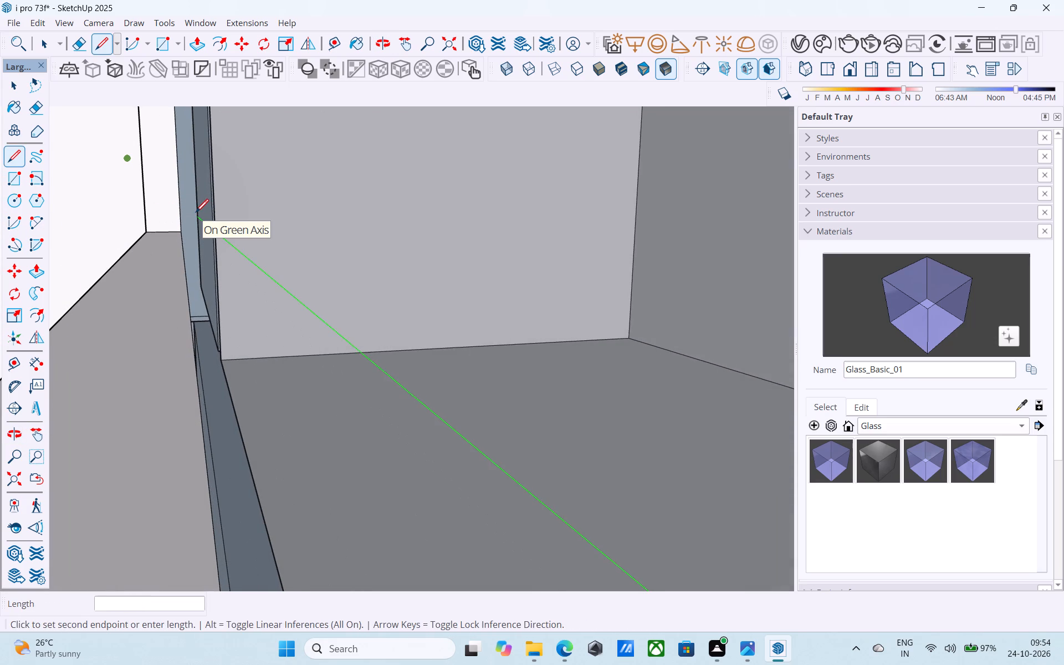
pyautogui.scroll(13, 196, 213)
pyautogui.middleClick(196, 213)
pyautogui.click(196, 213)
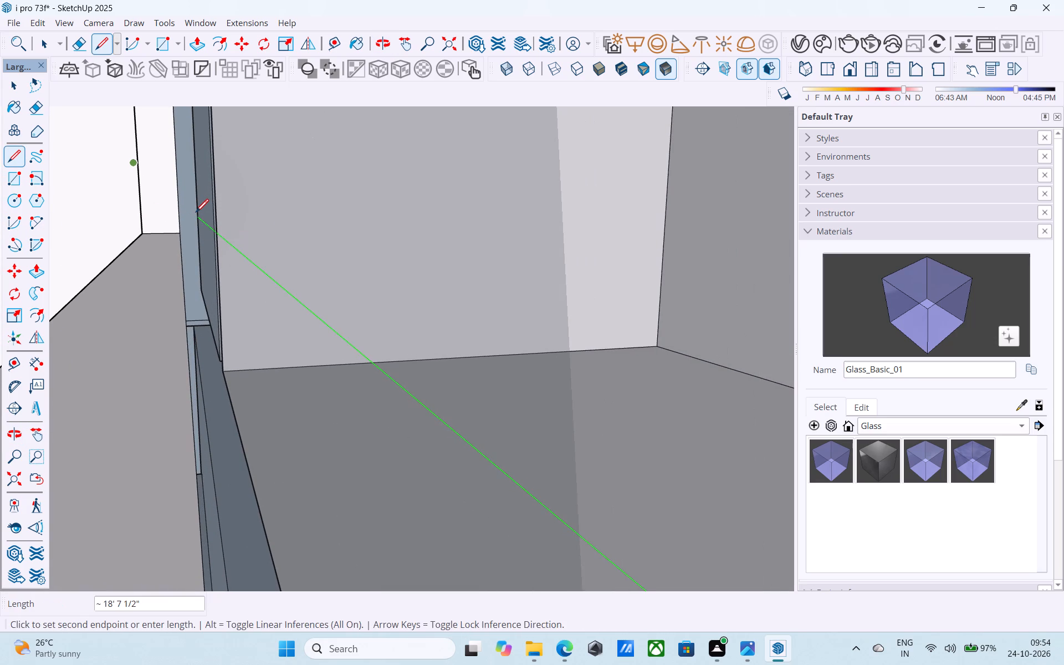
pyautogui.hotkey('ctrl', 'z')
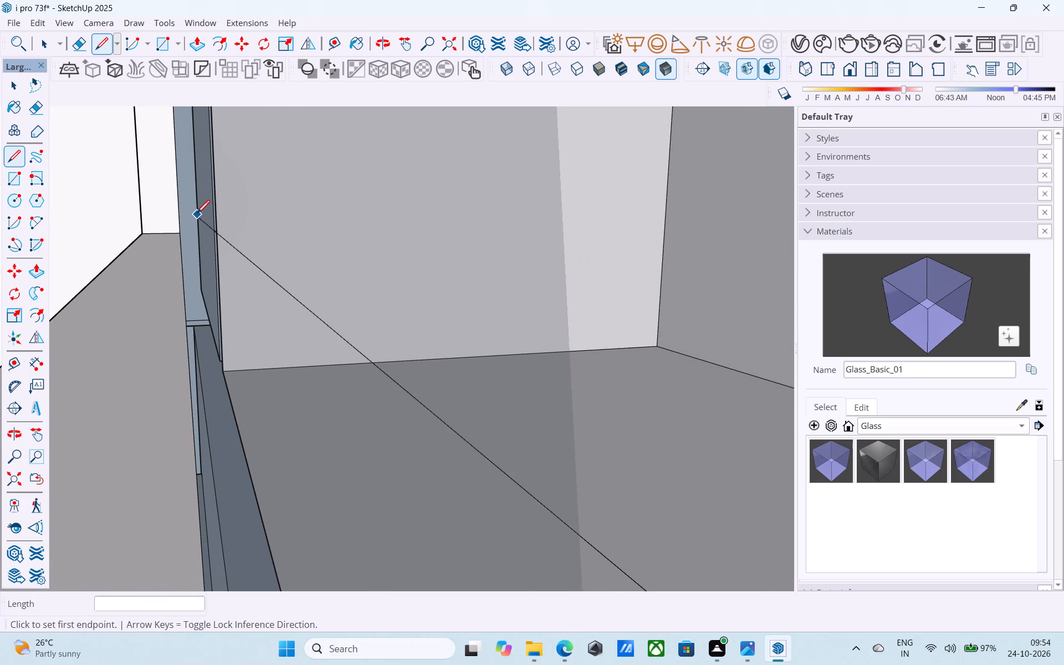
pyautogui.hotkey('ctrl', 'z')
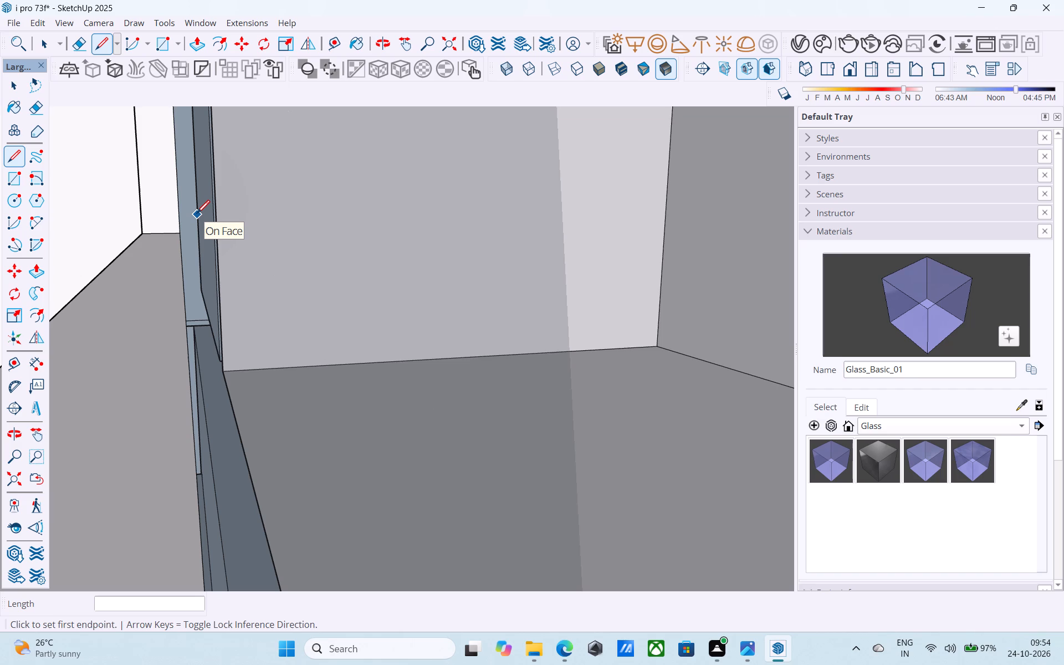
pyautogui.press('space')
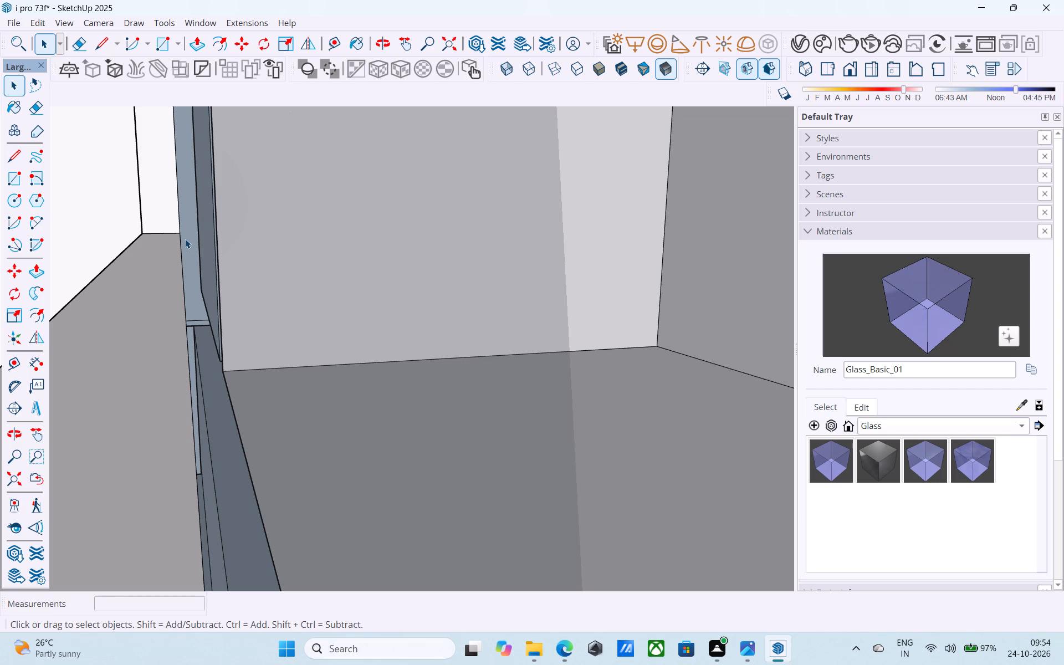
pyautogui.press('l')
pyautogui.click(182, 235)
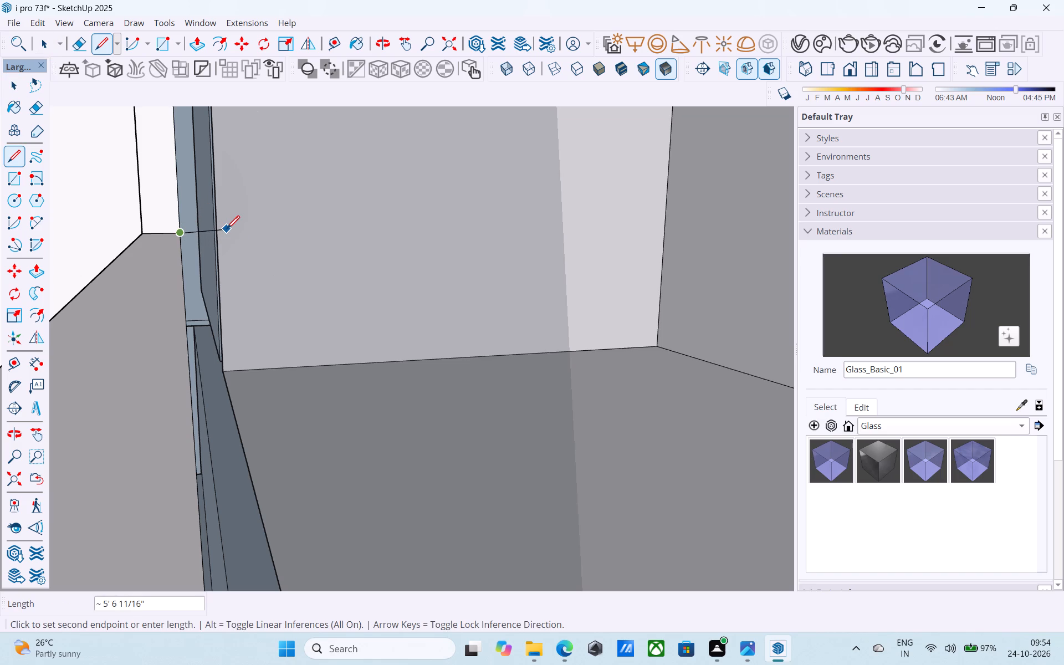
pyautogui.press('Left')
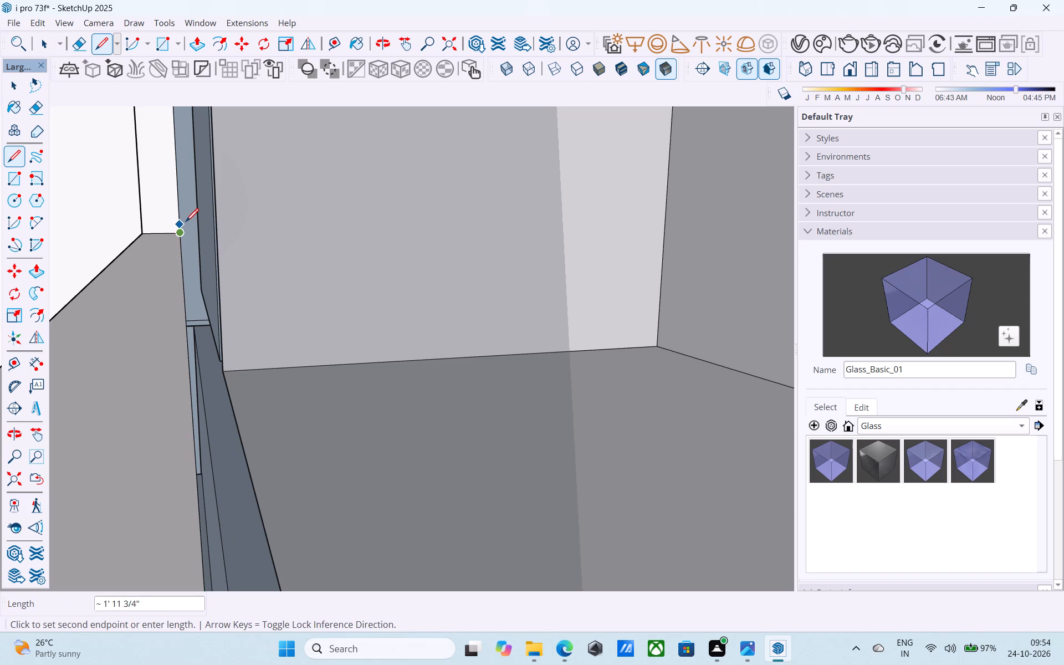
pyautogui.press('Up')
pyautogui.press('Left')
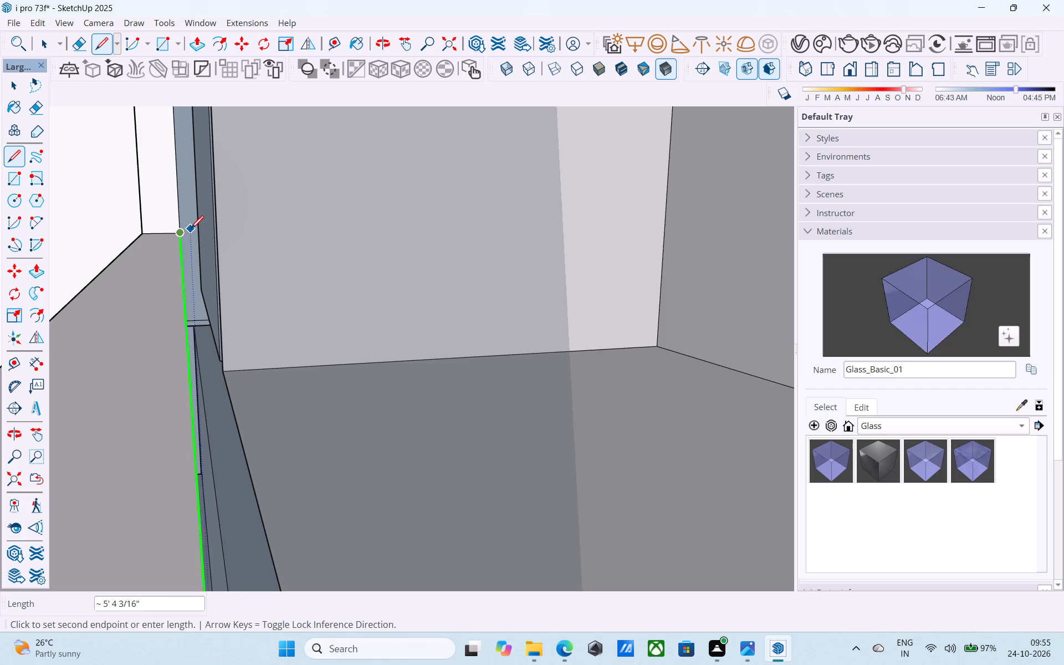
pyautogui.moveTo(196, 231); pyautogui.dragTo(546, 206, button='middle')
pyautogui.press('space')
# Draw a 3" line across the bottom corners of the parapet's open end opposite the tower to close its end face.
pyautogui.scroll(-7, 538, 193)
pyautogui.scroll(1, 536, 200)
pyautogui.scroll(-7, 536, 200)
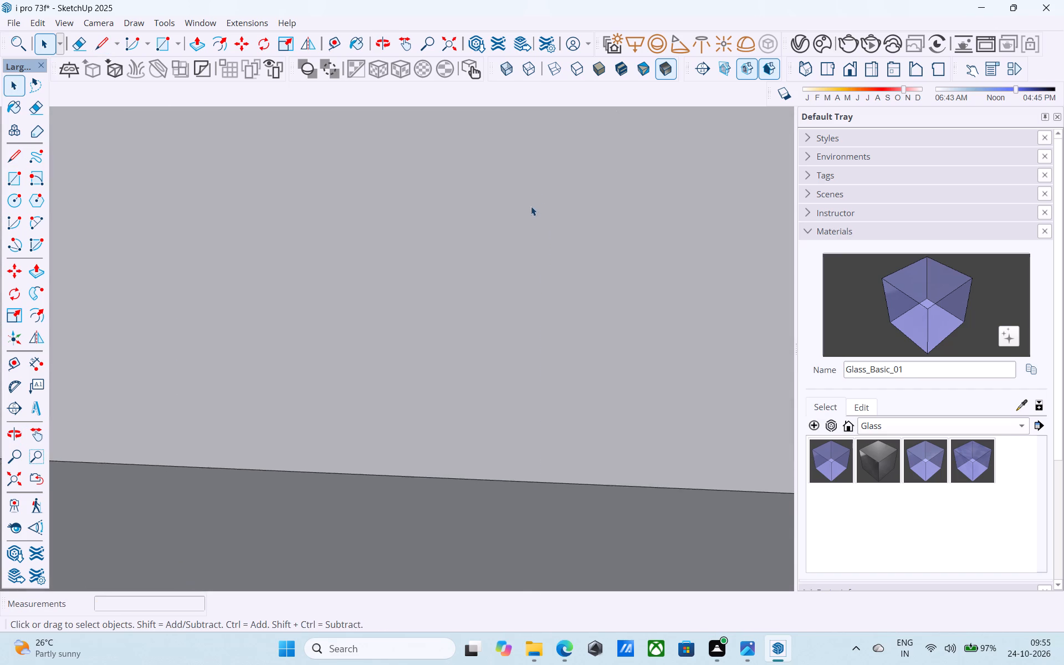
pyautogui.scroll(-20, 531, 206)
pyautogui.scroll(-20, 531, 206)
pyautogui.scroll(-8, 531, 206)
pyautogui.moveTo(533, 231); pyautogui.dragTo(438, 346, button='middle')
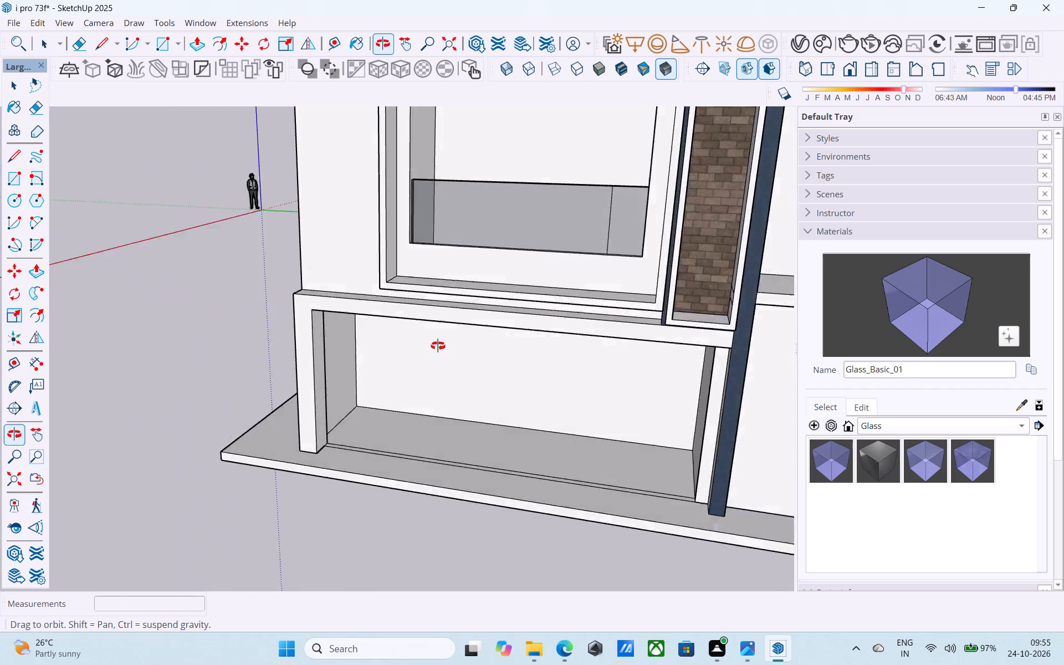
pyautogui.moveTo(438, 346); pyautogui.dragTo(389, 390, button='middle')
pyautogui.scroll(-1, 389, 387)
pyautogui.scroll(1, 461, 245)
pyautogui.scroll(-1, 463, 241)
pyautogui.scroll(16, 464, 239)
pyautogui.moveTo(342, 268); pyautogui.dragTo(40, 308, button='middle')
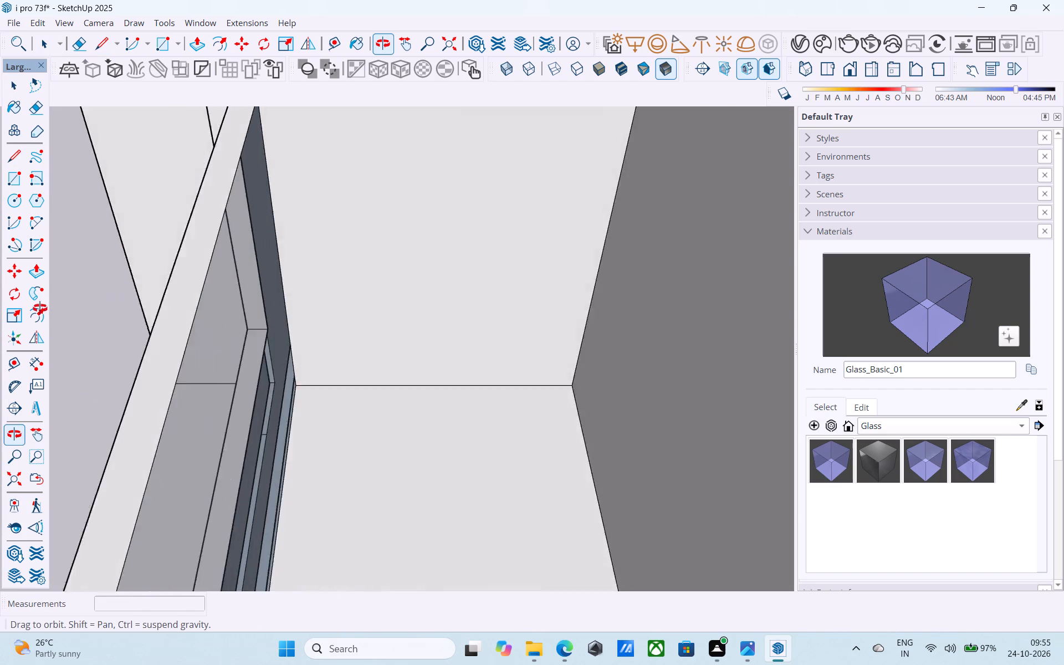
pyautogui.moveTo(40, 308); pyautogui.dragTo(10, 259, button='middle')
pyautogui.moveTo(310, 406); pyautogui.dragTo(289, 368, button='middle')
pyautogui.moveTo(282, 326); pyautogui.dragTo(369, 360, button='middle')
pyautogui.scroll(12, 375, 361)
pyautogui.moveTo(378, 331); pyautogui.dragTo(316, 347, button='middle')
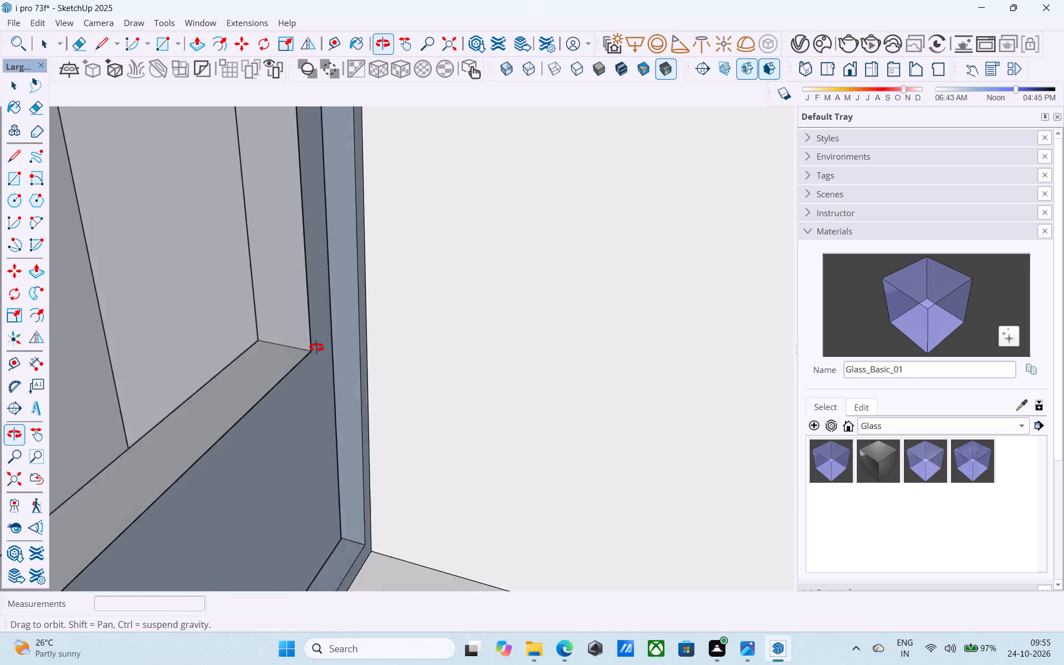
pyautogui.moveTo(316, 347); pyautogui.dragTo(263, 355, button='middle')
pyautogui.scroll(5, 268, 357)
pyautogui.moveTo(269, 355); pyautogui.dragTo(260, 354, button='middle')
pyautogui.scroll(10, 260, 354)
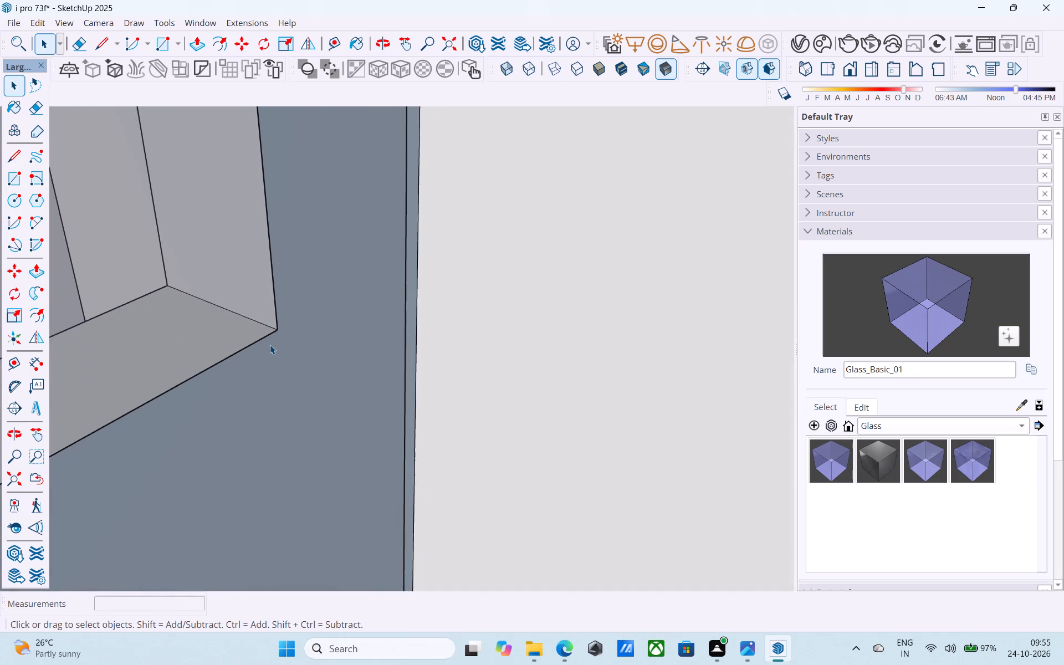
pyautogui.scroll(6, 270, 345)
pyautogui.moveTo(270, 341); pyautogui.dragTo(704, 323, button='middle')
pyautogui.keyDown('shift'); pyautogui.scroll(1, 667, 326); pyautogui.keyUp('shift')
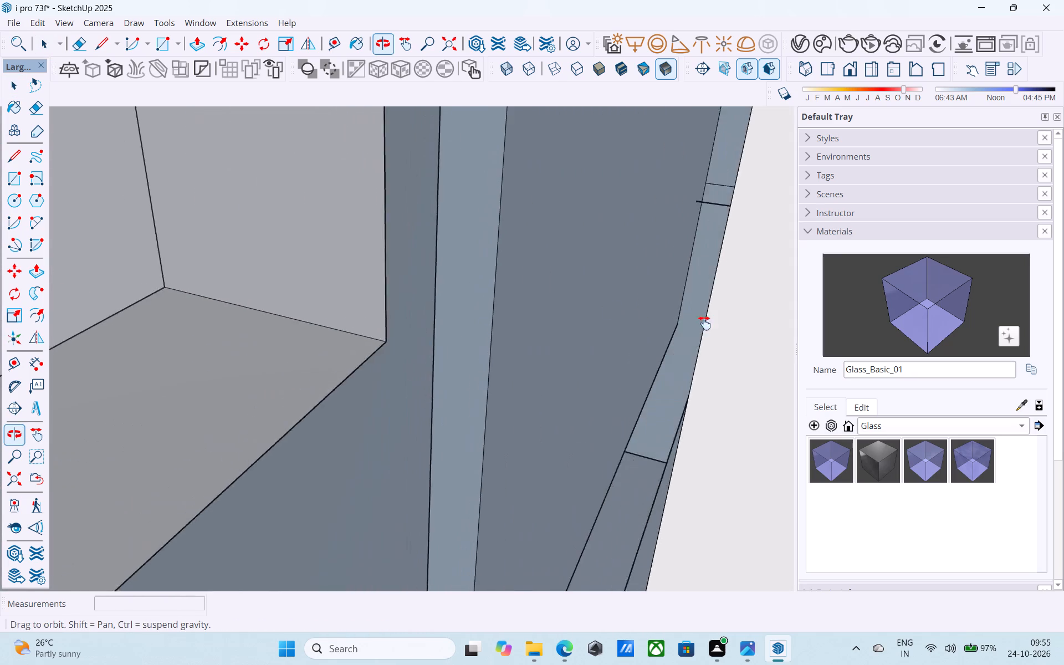
pyautogui.moveTo(704, 323); pyautogui.dragTo(771, 309, button='middle')
pyautogui.press('l')
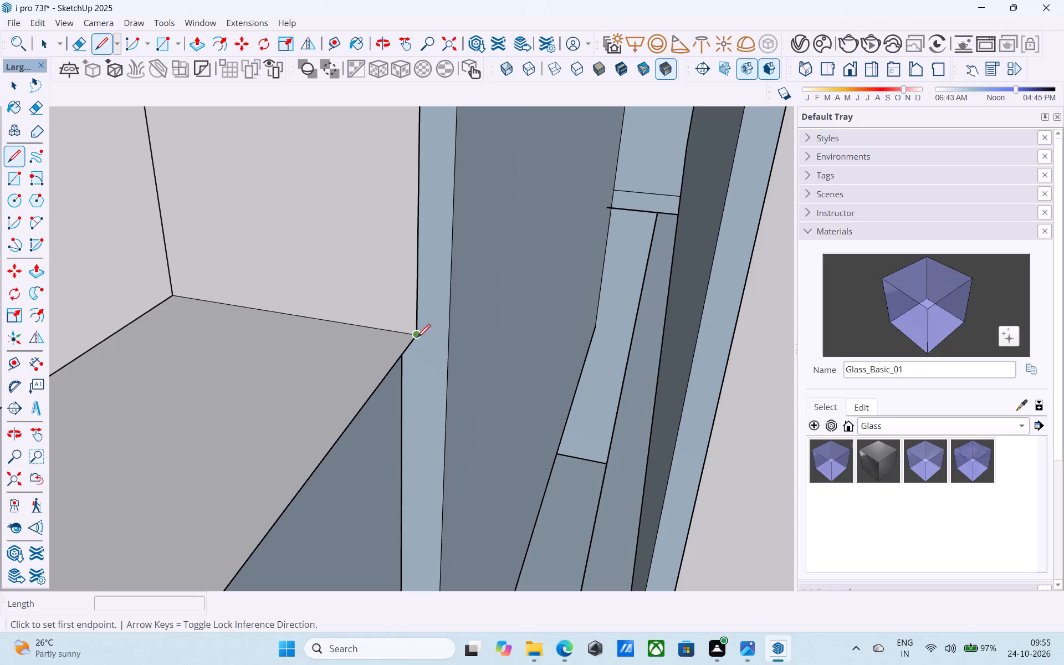
pyautogui.click(417, 338)
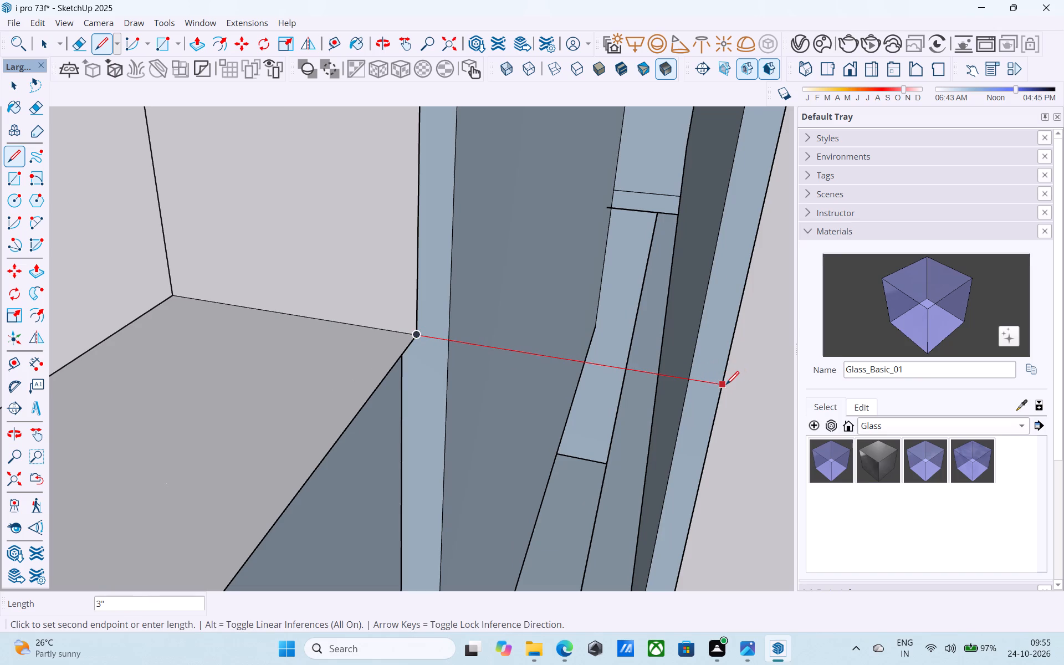
pyautogui.click(725, 386)
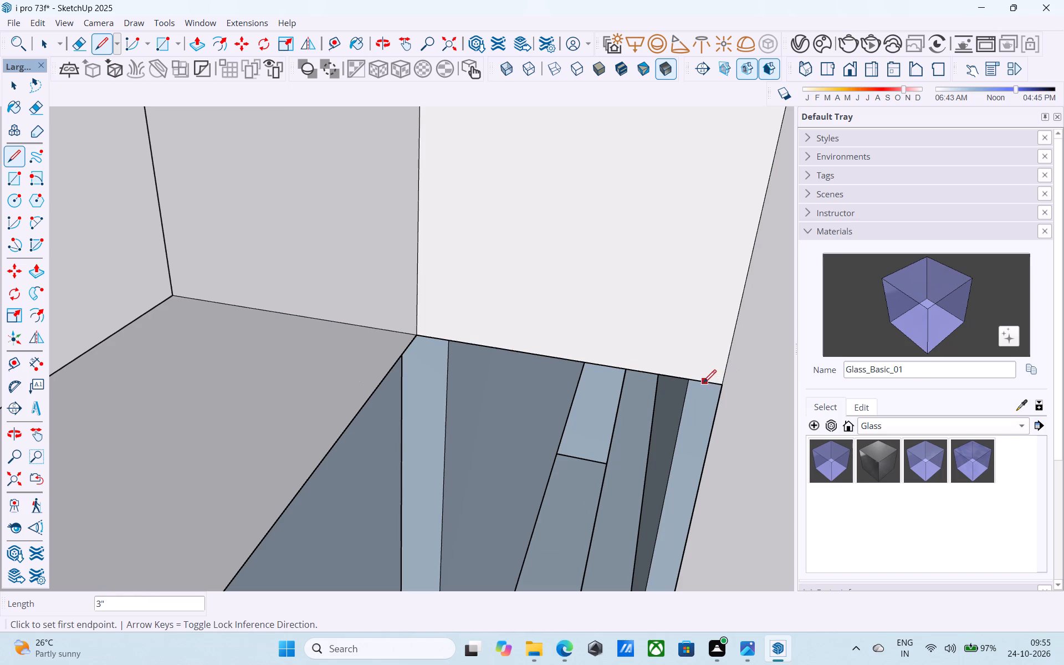
# Draw a rectangle along the front parapet's open underside, from its far-end bottom corner to the opposite corner at the tower side.
pyautogui.press('r')
pyautogui.click(721, 391)
pyautogui.scroll(-6, 716, 381)
pyautogui.moveTo(712, 379); pyautogui.dragTo(362, 318, button='middle')
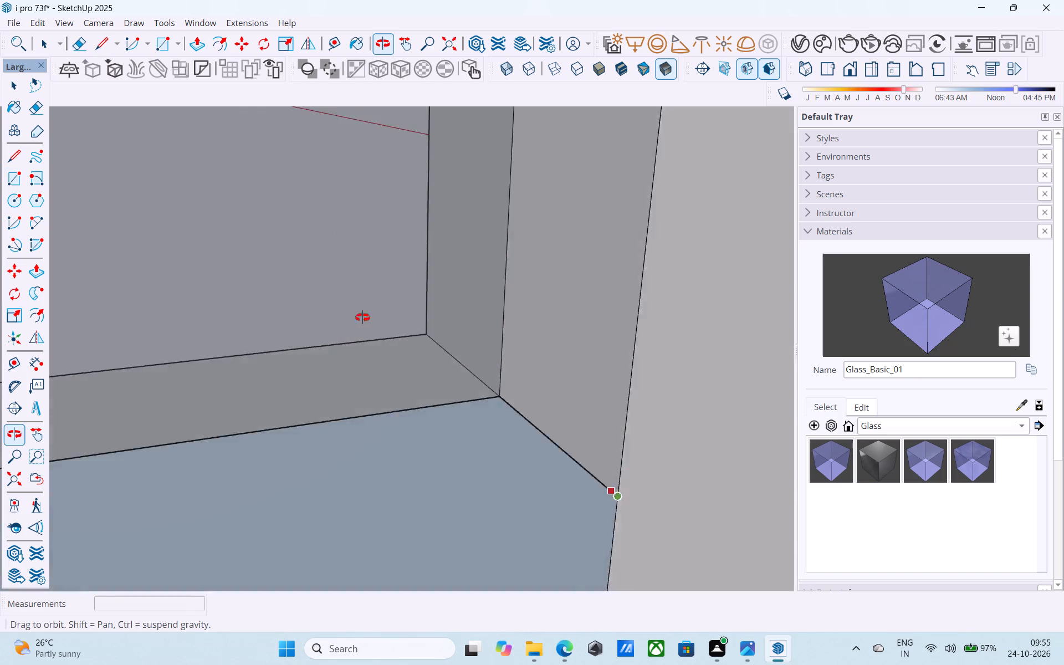
pyautogui.moveTo(362, 318); pyautogui.dragTo(497, 308, button='middle')
pyautogui.moveTo(236, 322); pyautogui.dragTo(672, 218, button='middle')
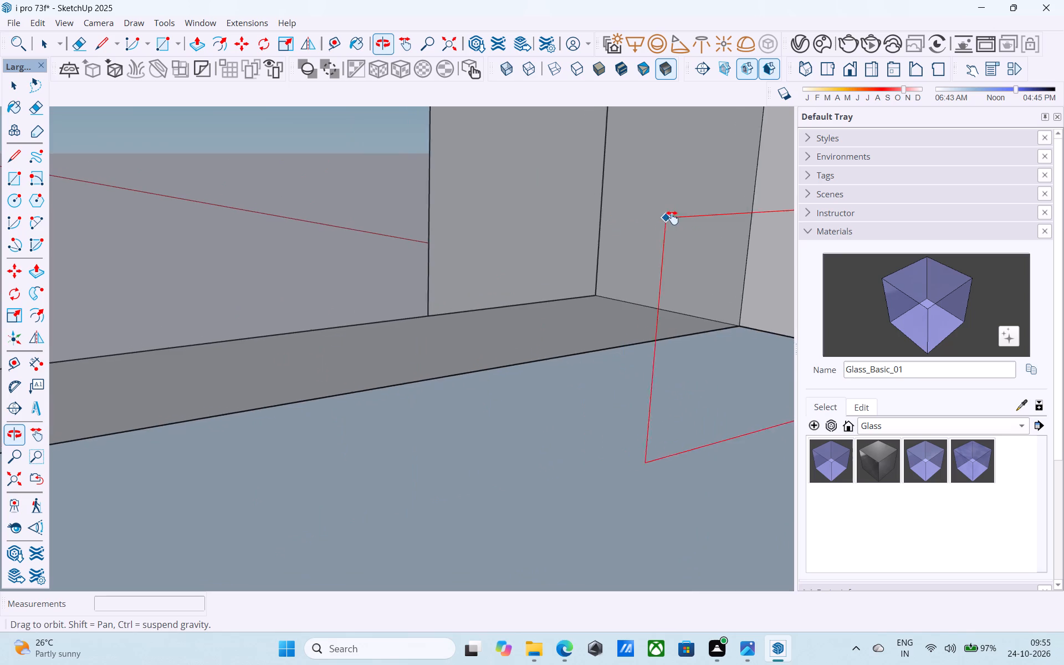
pyautogui.moveTo(672, 218); pyautogui.dragTo(548, 207, button='middle')
pyautogui.moveTo(118, 241); pyautogui.dragTo(469, 167, button='middle')
pyautogui.scroll(-12, 468, 167)
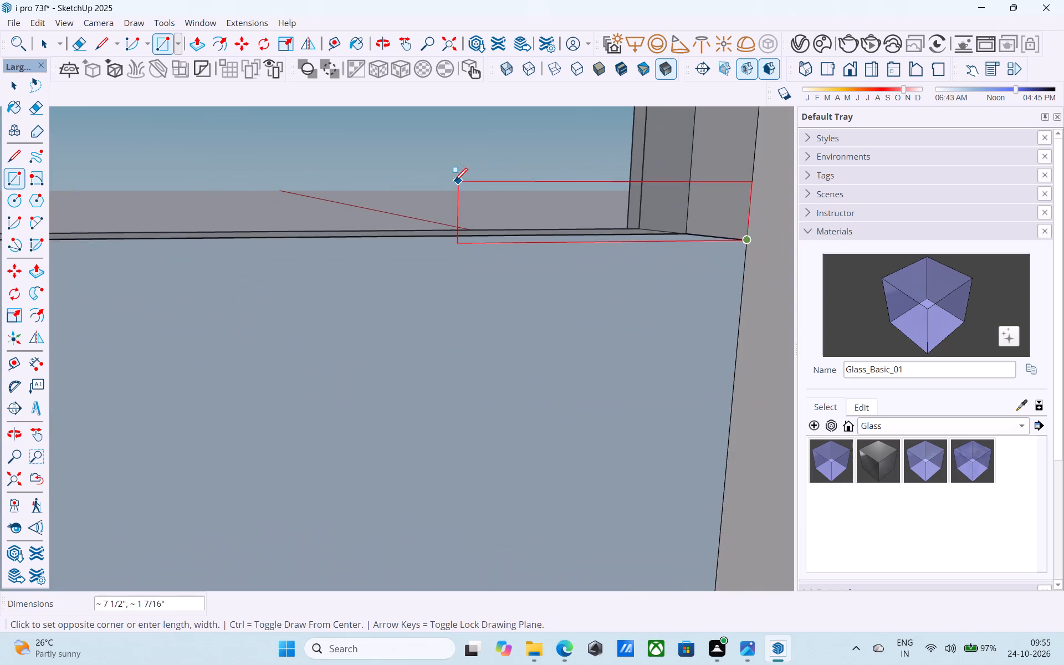
pyautogui.scroll(-5, 454, 182)
pyautogui.moveTo(392, 208); pyautogui.dragTo(364, 390, button='middle')
pyautogui.scroll(1, 314, 238)
pyautogui.moveTo(314, 238); pyautogui.dragTo(820, 264, button='middle')
pyautogui.moveTo(173, 196); pyautogui.dragTo(612, 153, button='middle')
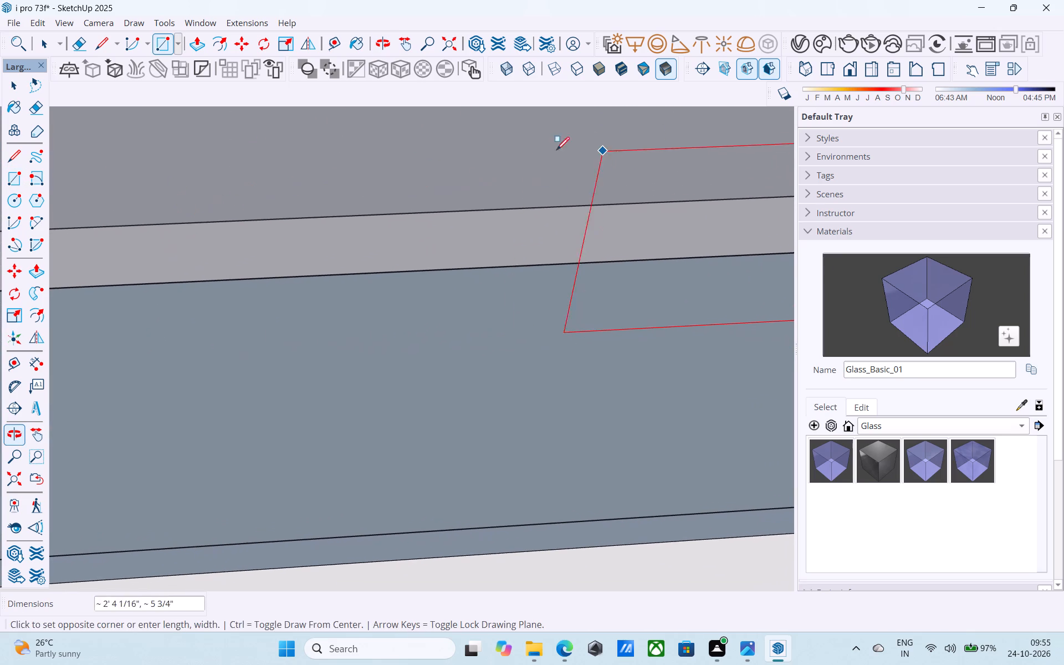
pyautogui.moveTo(223, 216); pyautogui.dragTo(234, 79, button='middle')
pyautogui.moveTo(180, 175); pyautogui.dragTo(396, 309, button='middle')
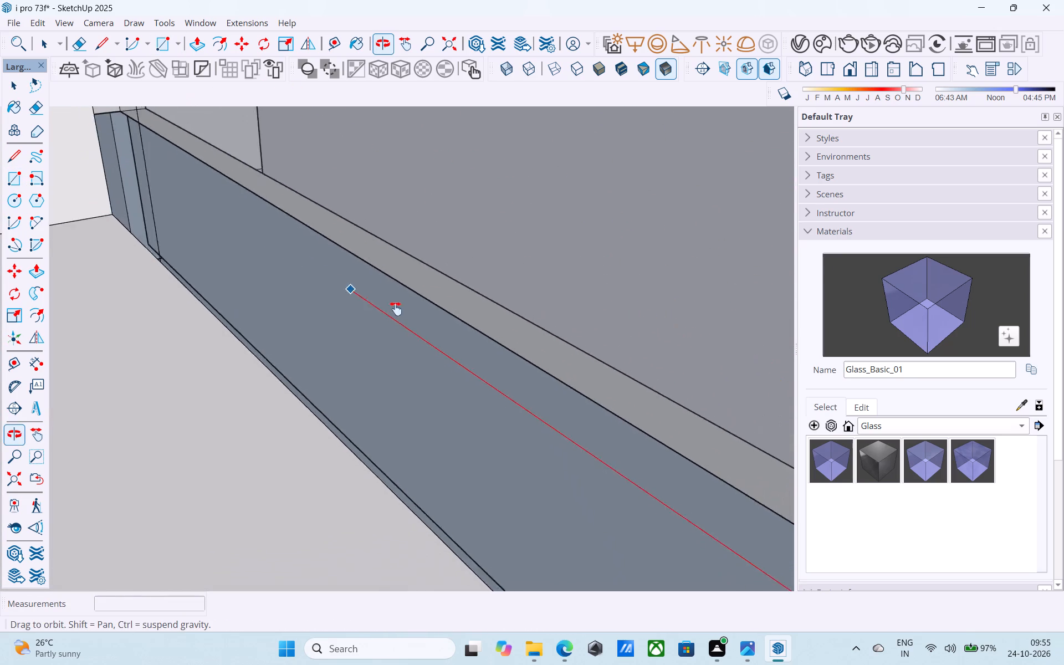
pyautogui.moveTo(396, 309); pyautogui.dragTo(530, 337, button='middle')
pyautogui.scroll(15, 298, 156)
pyautogui.moveTo(190, 140); pyautogui.dragTo(161, 120, button='middle')
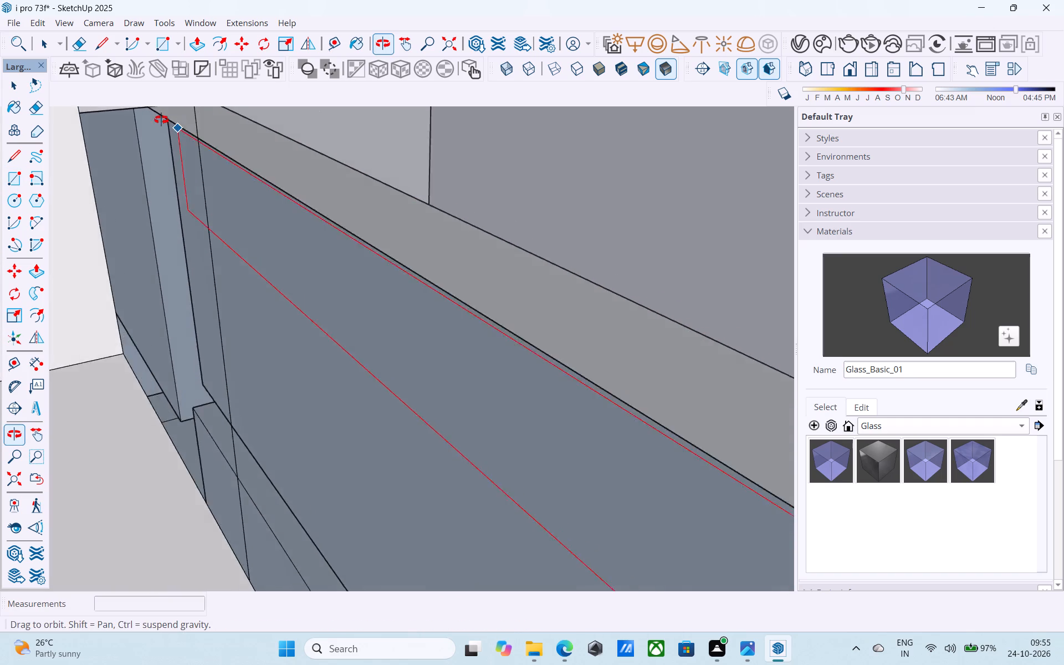
pyautogui.moveTo(161, 120); pyautogui.dragTo(122, 96, button='middle')
pyautogui.keyDown('shift'); pyautogui.moveTo(167, 140); pyautogui.dragTo(76, 156, button='middle'); pyautogui.keyUp('shift')
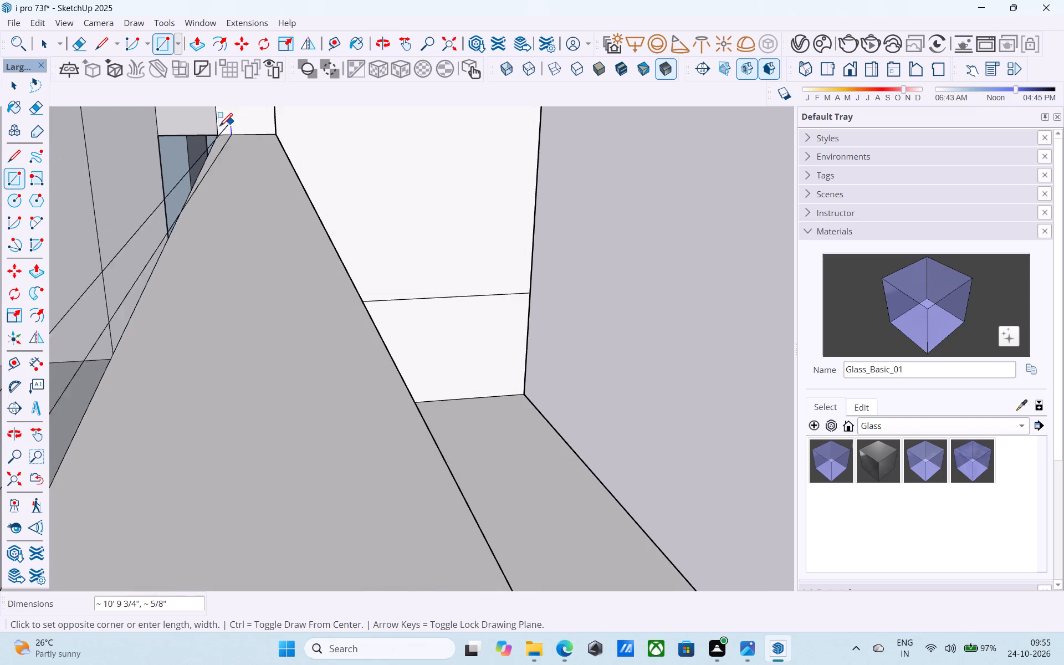
pyautogui.click(214, 131)
# Repaint the two adjoining wall faces below the front bay's parapet with the Default material.
pyautogui.moveTo(216, 185); pyautogui.dragTo(283, 154, button='middle')
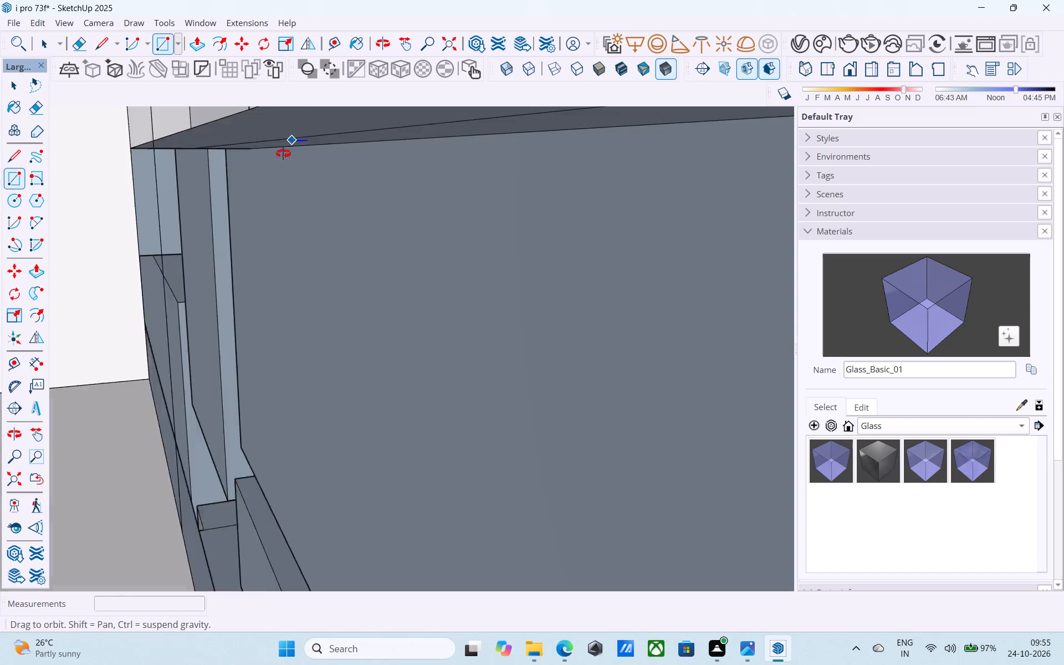
pyautogui.moveTo(283, 154); pyautogui.dragTo(326, 163, button='middle')
pyautogui.scroll(-7, 322, 161)
pyautogui.keyDown('shift'); pyautogui.moveTo(294, 187); pyautogui.dragTo(267, 186, button='middle'); pyautogui.keyUp('shift')
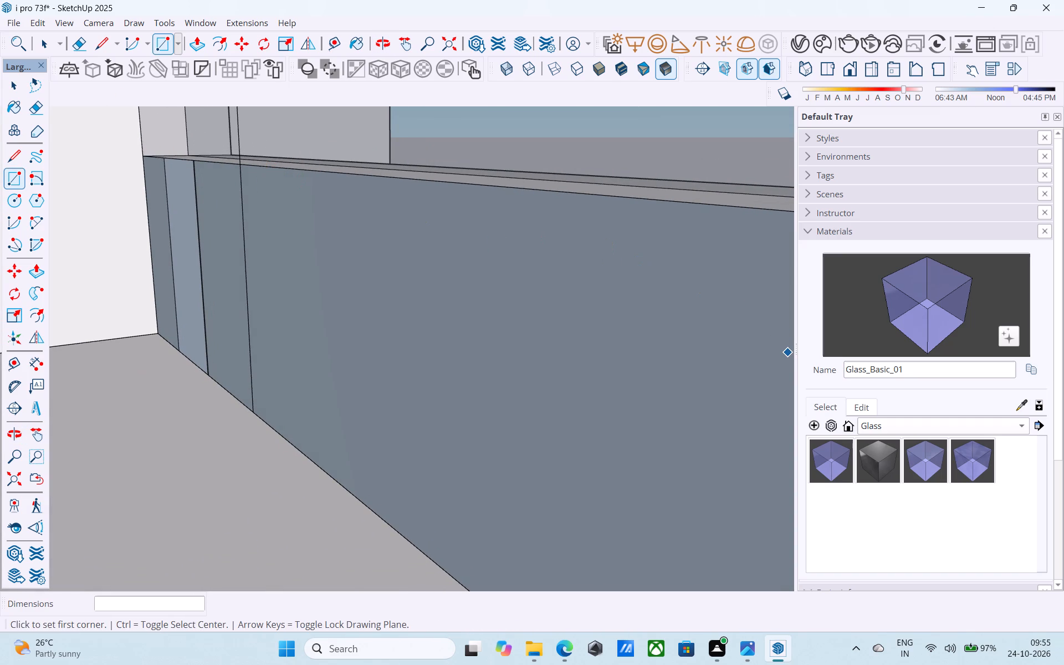
pyautogui.click(921, 433)
pyautogui.click(898, 362)
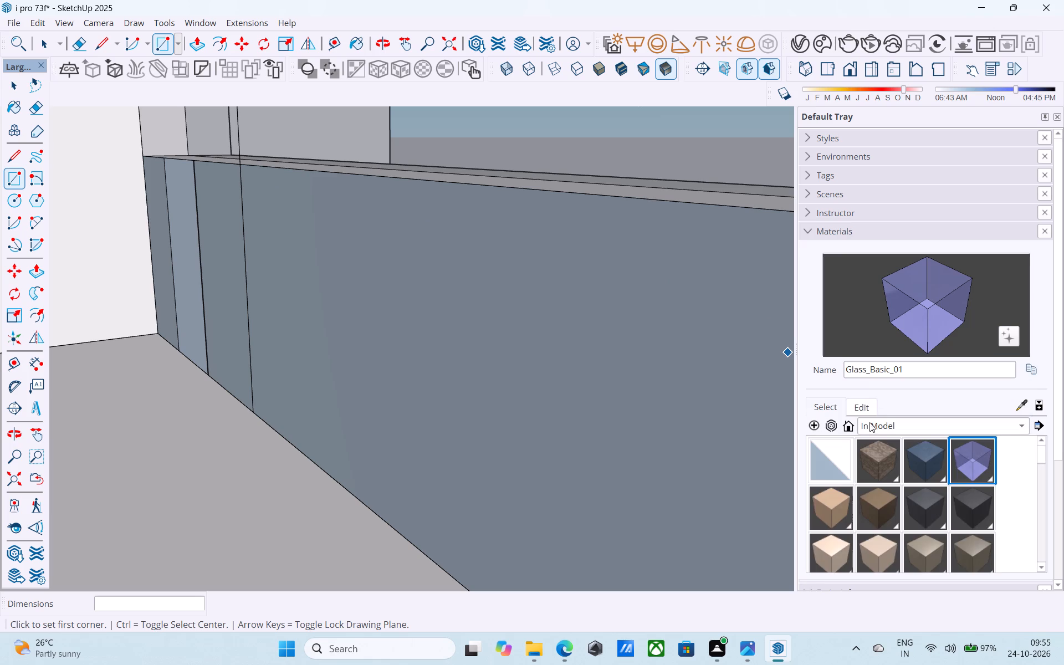
pyautogui.click(839, 451)
pyautogui.click(340, 288)
pyautogui.click(232, 237)
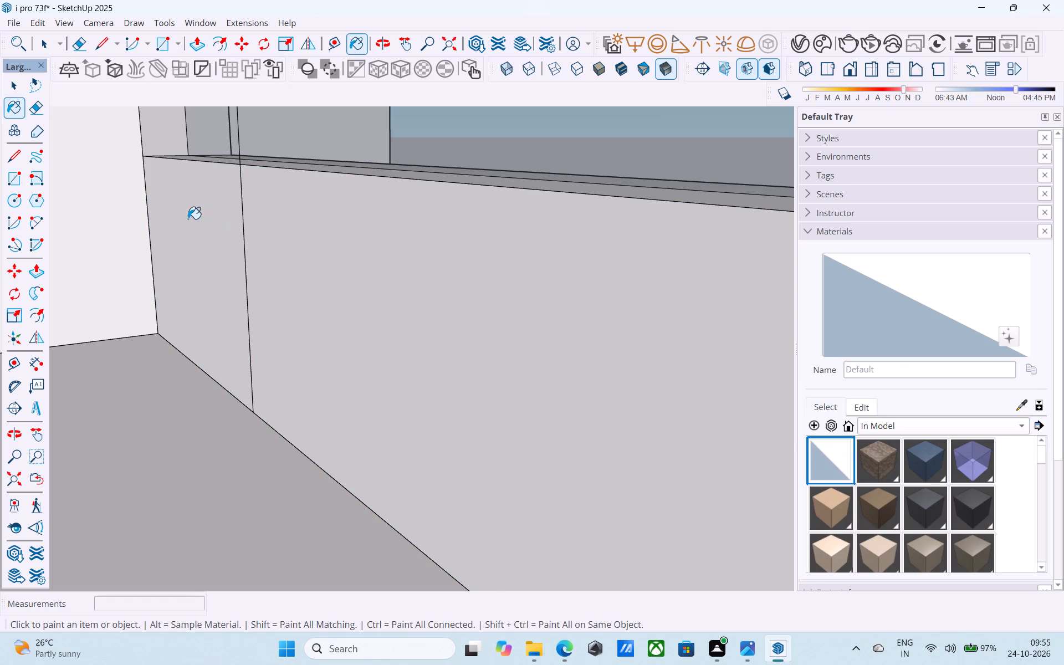
# Examine the repainted faces along the bay's interior and the building's front and side from outside.
pyautogui.scroll(-5, 188, 219)
pyautogui.moveTo(224, 236); pyautogui.dragTo(253, 255, button='middle')
pyautogui.moveTo(510, 336); pyautogui.dragTo(698, 247, button='middle')
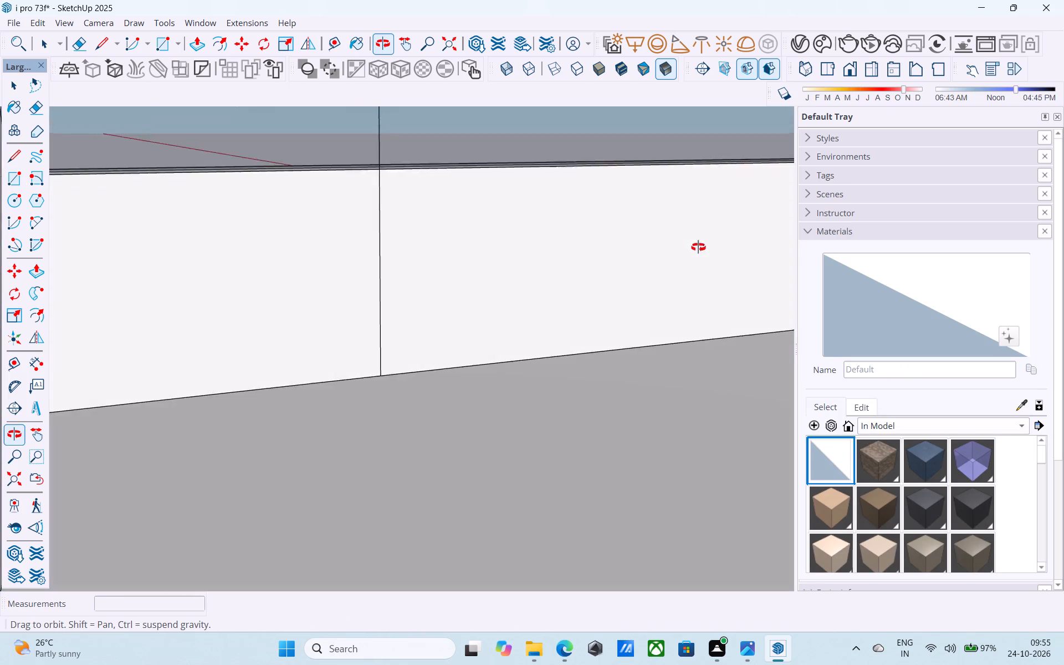
pyautogui.moveTo(698, 247); pyautogui.dragTo(743, 446, button='middle')
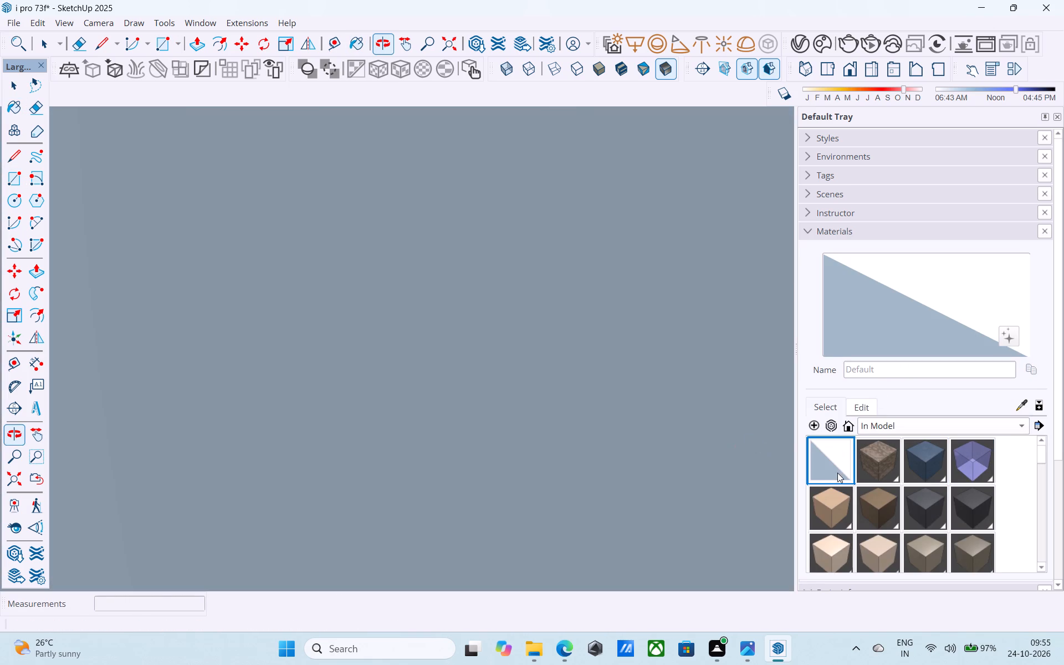
pyautogui.moveTo(714, 438); pyautogui.dragTo(418, 439, button='middle')
pyautogui.keyDown('shift'); pyautogui.moveTo(644, 461); pyautogui.dragTo(263, 536, button='middle'); pyautogui.keyUp('shift')
pyautogui.keyDown('shift'); pyautogui.moveTo(610, 449); pyautogui.dragTo(311, 411, button='middle'); pyautogui.keyUp('shift')
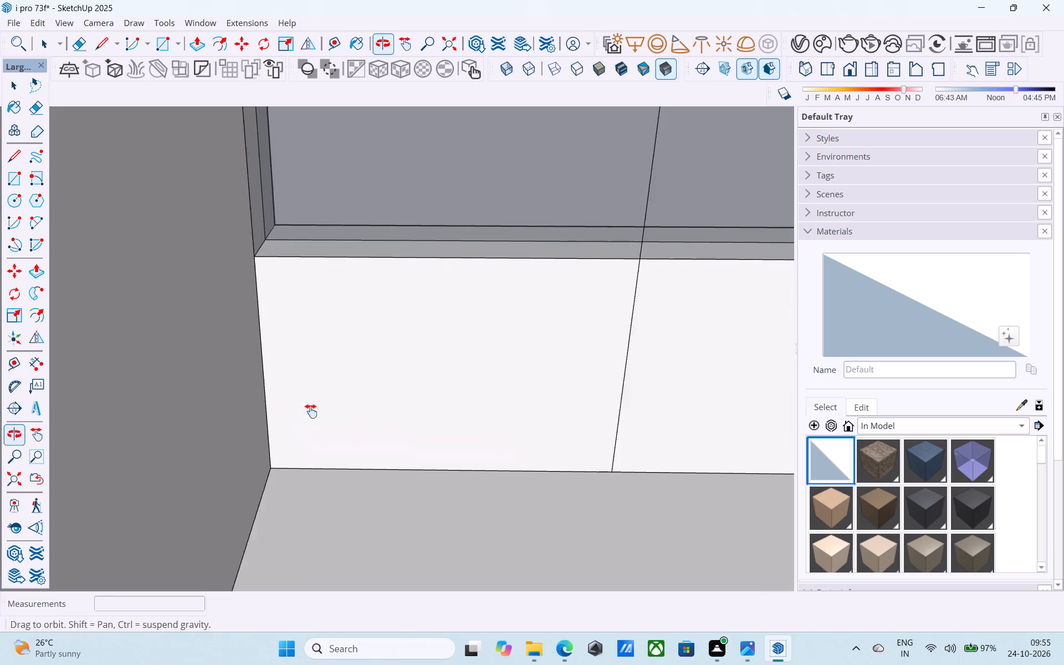
pyautogui.keyDown('shift'); pyautogui.moveTo(311, 411); pyautogui.dragTo(290, 408, button='middle'); pyautogui.keyUp('shift')
pyautogui.keyDown('shift'); pyautogui.moveTo(406, 423); pyautogui.dragTo(126, 407, button='middle'); pyautogui.keyUp('shift')
pyautogui.keyDown('shift'); pyautogui.moveTo(238, 409); pyautogui.dragTo(95, 408, button='middle'); pyautogui.keyUp('shift')
pyautogui.keyDown('shift'); pyautogui.moveTo(158, 386); pyautogui.dragTo(2, 386, button='middle'); pyautogui.keyUp('shift')
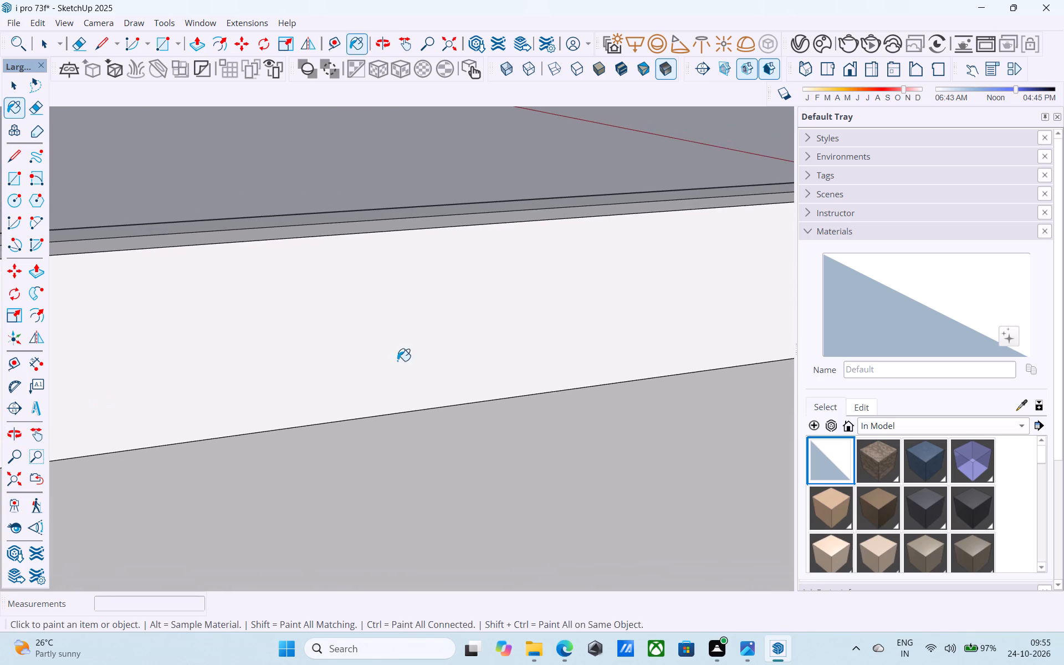
pyautogui.moveTo(484, 334); pyautogui.dragTo(205, 358, button='middle')
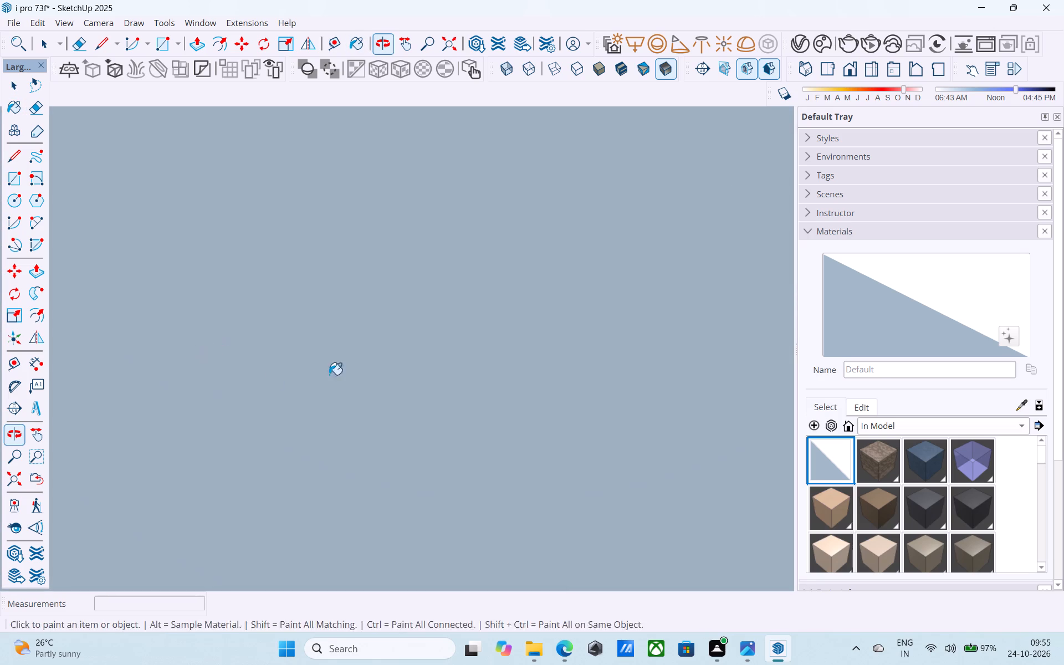
pyautogui.moveTo(329, 375); pyautogui.dragTo(62, 391, button='middle')
pyautogui.moveTo(233, 386); pyautogui.dragTo(11, 385, button='middle')
pyautogui.keyDown('shift'); pyautogui.moveTo(424, 361); pyautogui.dragTo(0, 408, button='middle'); pyautogui.keyUp('shift')
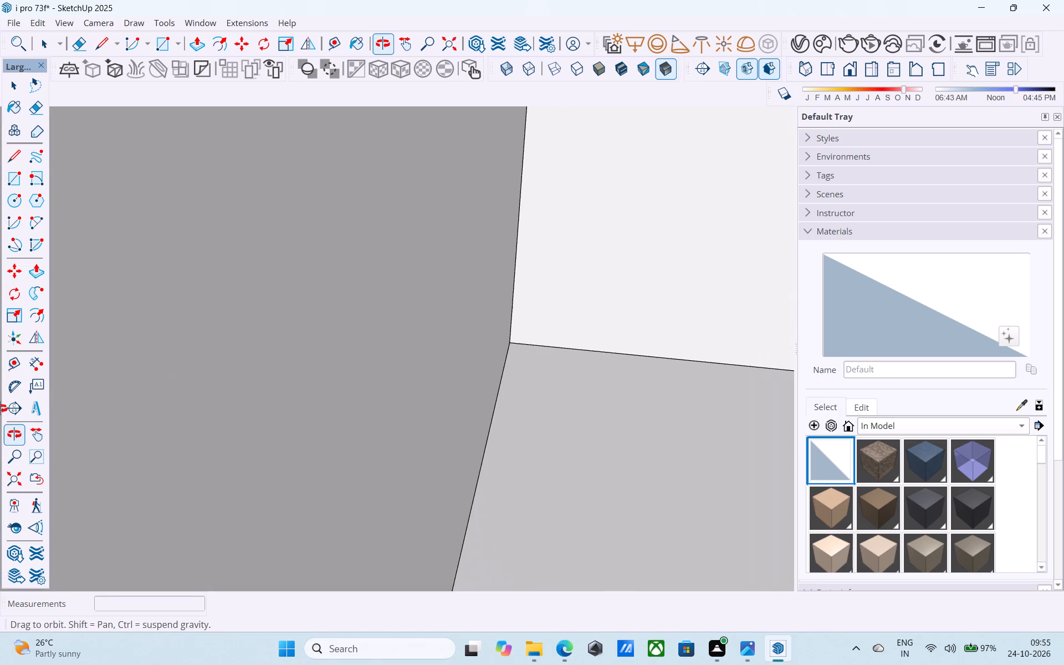
pyautogui.keyDown('shift'); pyautogui.moveTo(0, 408); pyautogui.dragTo(7, 409, button='middle'); pyautogui.keyUp('shift')
pyautogui.keyDown('shift'); pyautogui.moveTo(189, 378); pyautogui.dragTo(0, 415, button='middle'); pyautogui.keyUp('shift')
pyautogui.keyDown('shift'); pyautogui.moveTo(286, 351); pyautogui.dragTo(0, 385, button='middle'); pyautogui.keyUp('shift')
pyautogui.press('space')
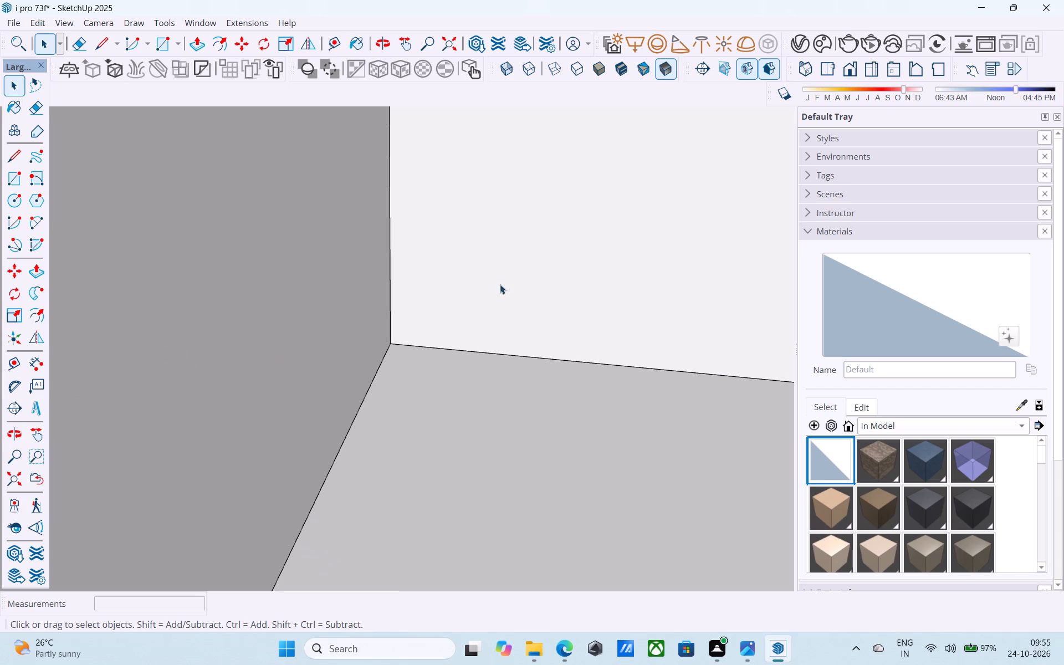
pyautogui.click(889, 78)
pyautogui.moveTo(672, 216); pyautogui.dragTo(275, 286, button='middle')
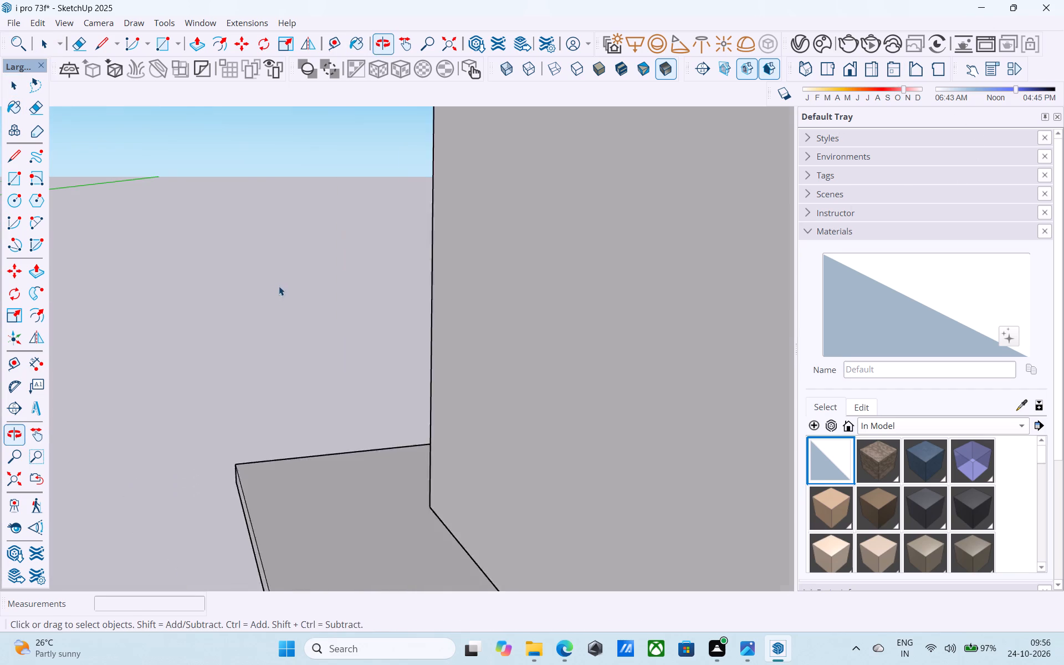
pyautogui.scroll(-20, 313, 282)
pyautogui.scroll(-7, 313, 282)
pyautogui.moveTo(310, 282); pyautogui.dragTo(24, 329, button='middle')
pyautogui.moveTo(117, 315); pyautogui.dragTo(11, 330, button='middle')
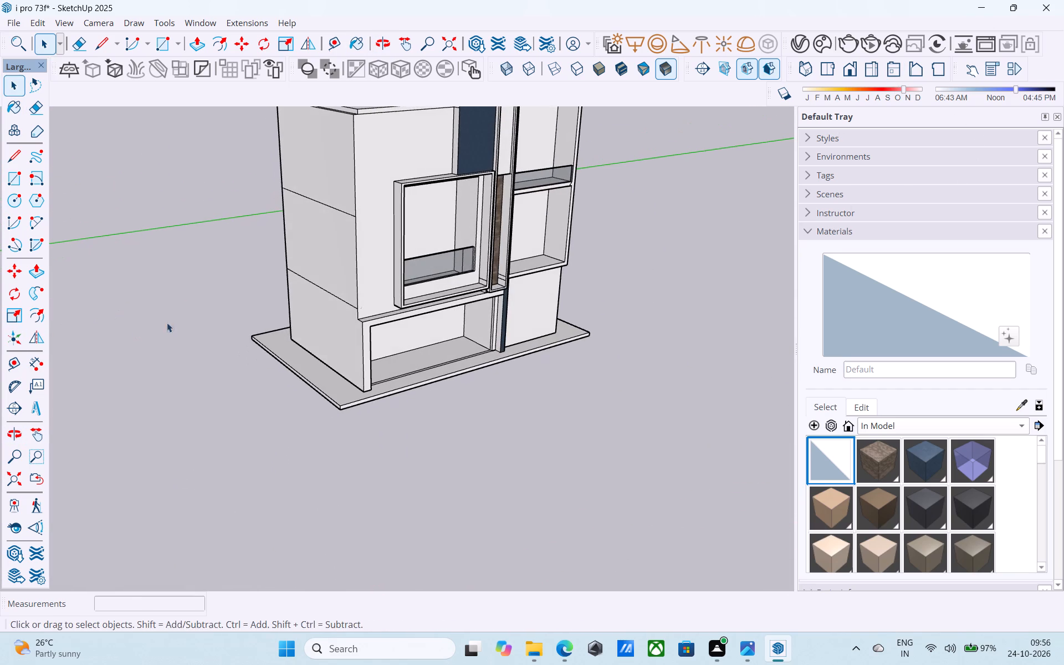
pyautogui.moveTo(217, 302); pyautogui.dragTo(146, 331, button='middle')
pyautogui.scroll(1, 167, 333)
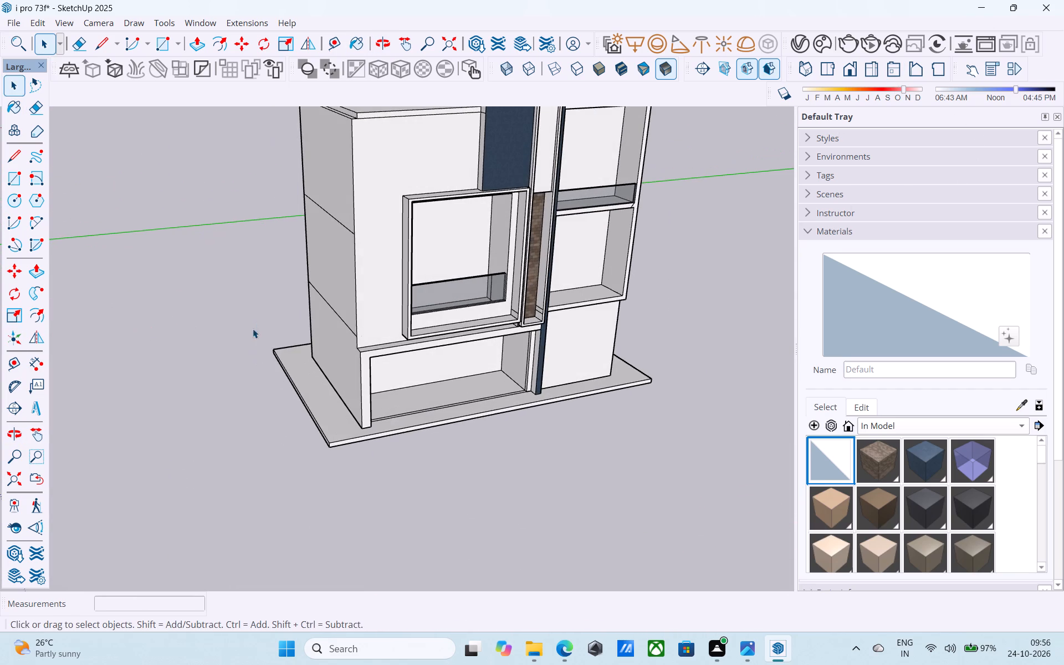
pyautogui.scroll(1, 11, 0)
pyautogui.moveTo(0, 93); pyautogui.dragTo(0, 84, button='middle')
pyautogui.scroll(1, 207, 243)
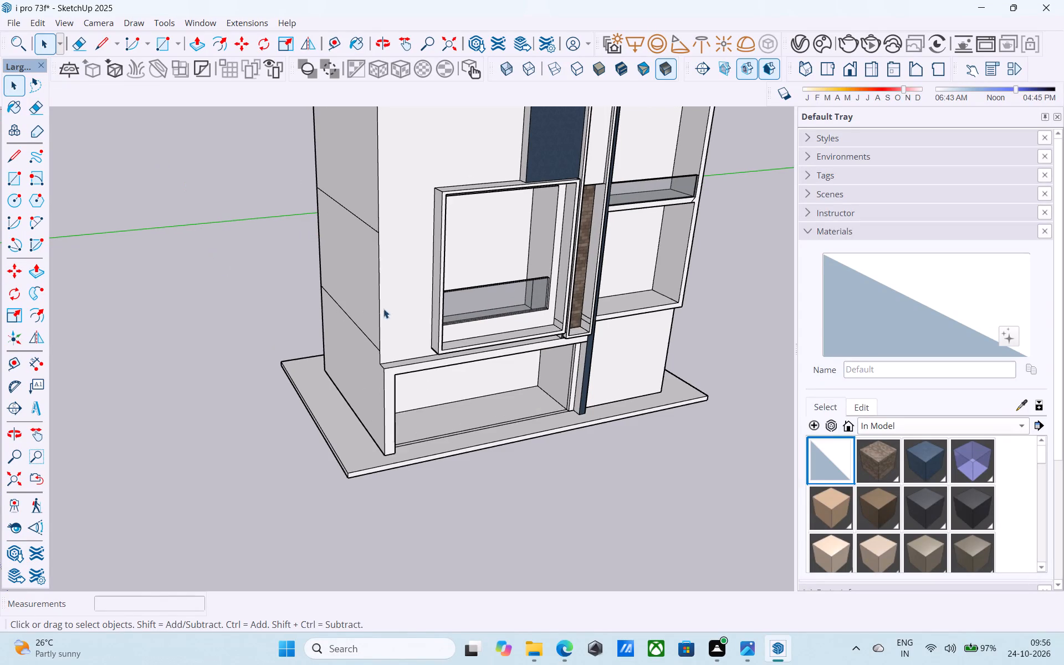
pyautogui.scroll(5, 681, 294)
# Erase the stray edge inside the tower-side end of the front bay's glass parapet.
pyautogui.keyDown('shift'); pyautogui.moveTo(658, 304); pyautogui.dragTo(536, 428, button='middle'); pyautogui.keyUp('shift')
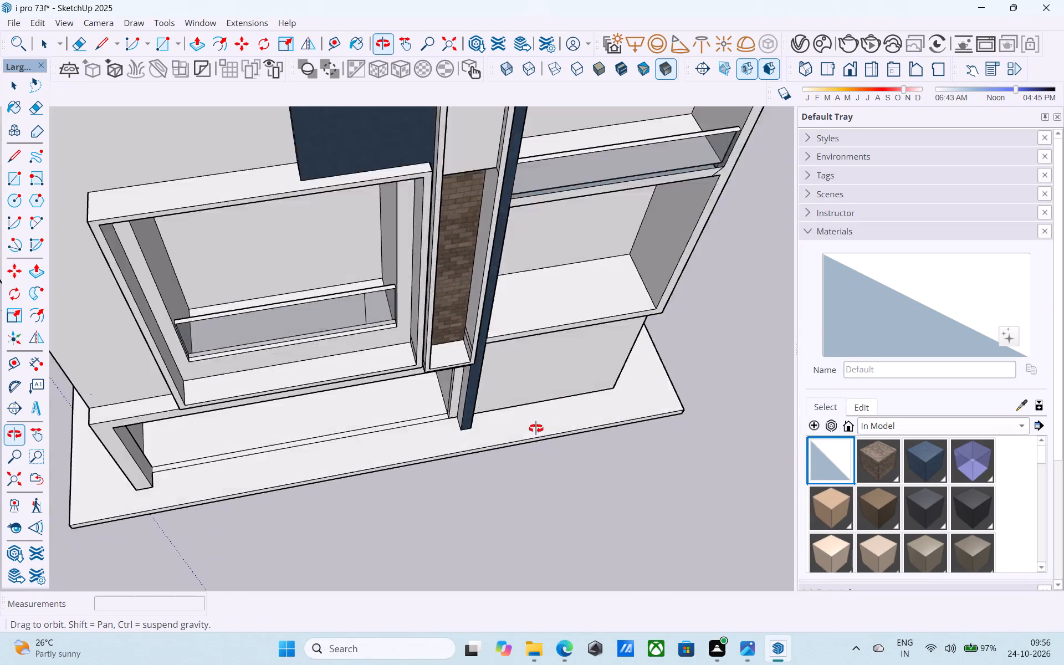
pyautogui.keyDown('shift'); pyautogui.moveTo(536, 428); pyautogui.dragTo(316, 422, button='middle'); pyautogui.keyUp('shift')
pyautogui.scroll(6, 316, 423)
pyautogui.keyDown('shift'); pyautogui.moveTo(314, 381); pyautogui.dragTo(508, 422, button='middle'); pyautogui.keyUp('shift')
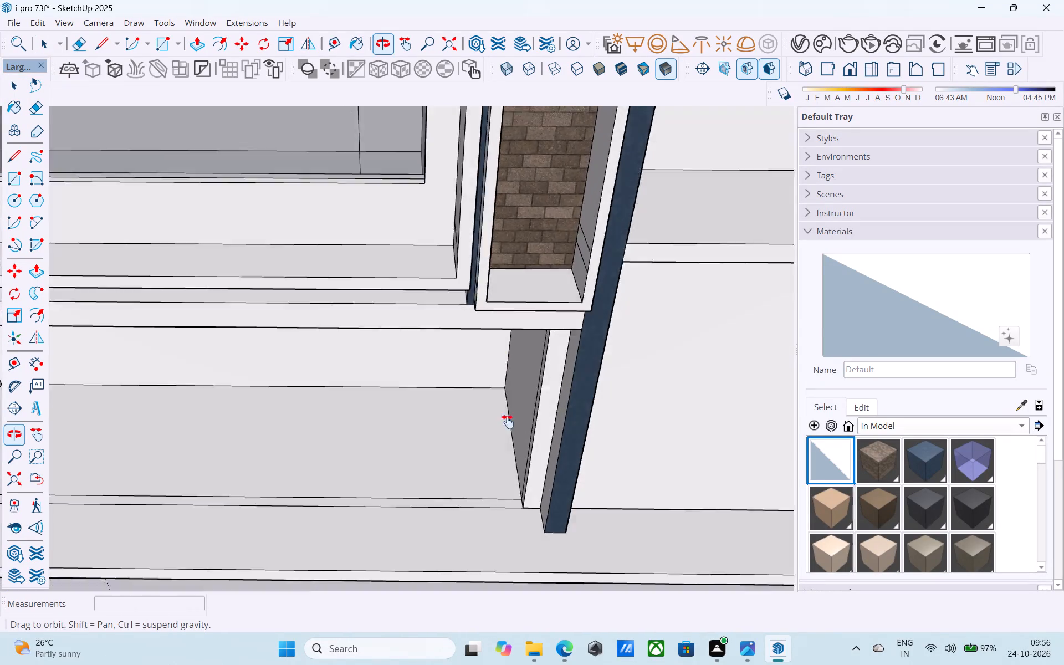
pyautogui.keyDown('shift'); pyautogui.moveTo(508, 422); pyautogui.dragTo(511, 532, button='middle'); pyautogui.keyUp('shift')
pyautogui.scroll(10, 444, 431)
pyautogui.moveTo(413, 433); pyautogui.dragTo(823, 451, button='middle')
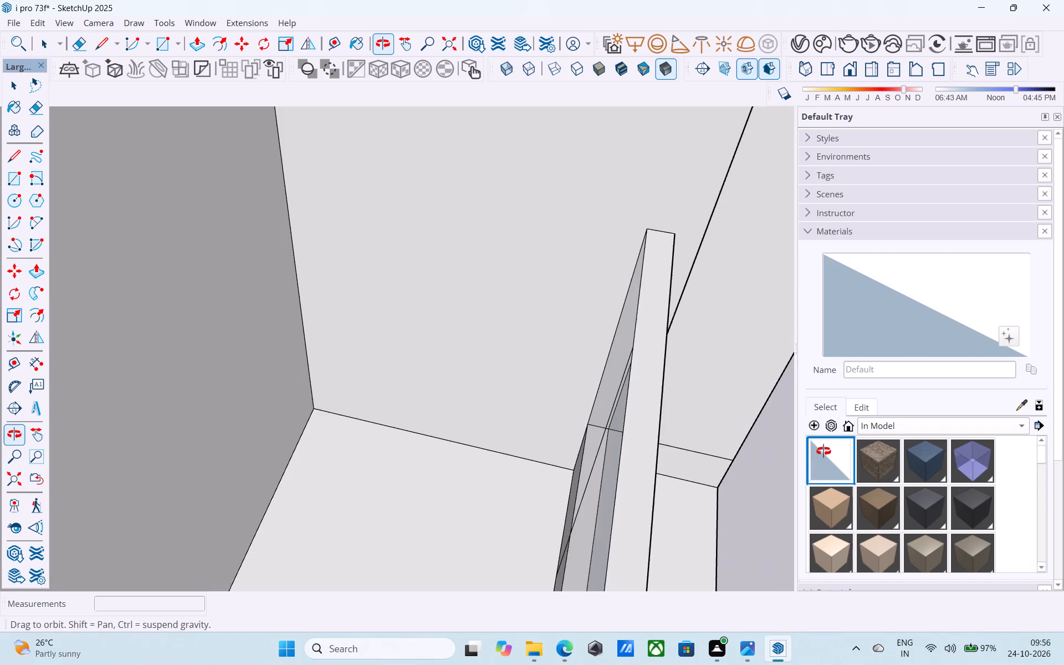
pyautogui.moveTo(823, 451); pyautogui.dragTo(827, 449, button='middle')
pyautogui.press('e')
pyautogui.moveTo(611, 426); pyautogui.dragTo(613, 413)
pyautogui.press('space')
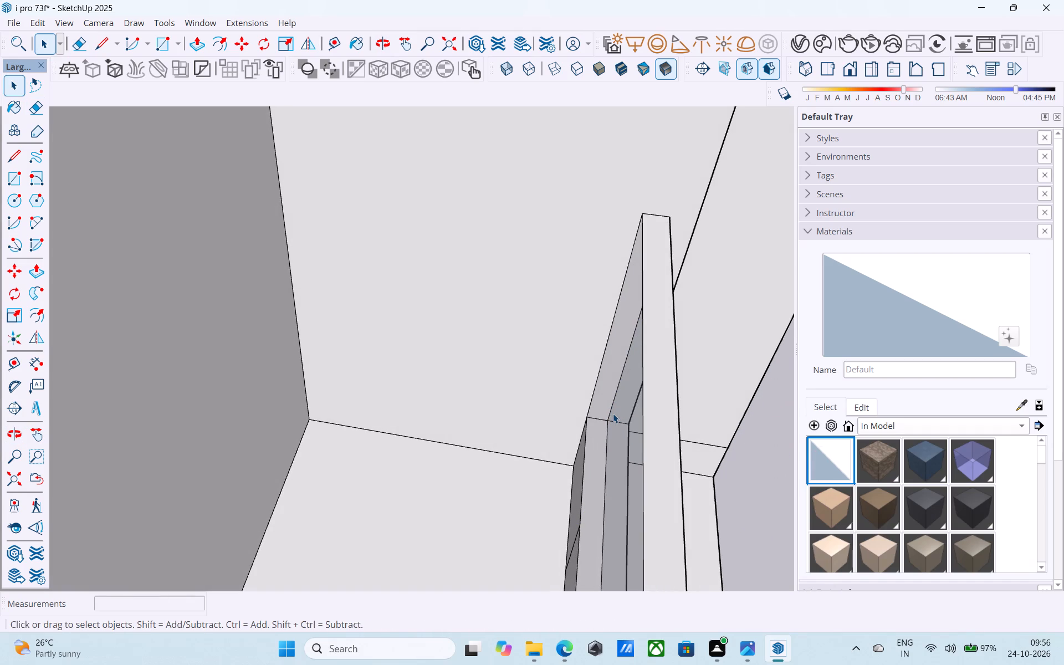
# Examine the front parapet's cleaned-up end and the full front elevation up to the tower's top.
pyautogui.moveTo(646, 387); pyautogui.dragTo(412, 306, button='middle')
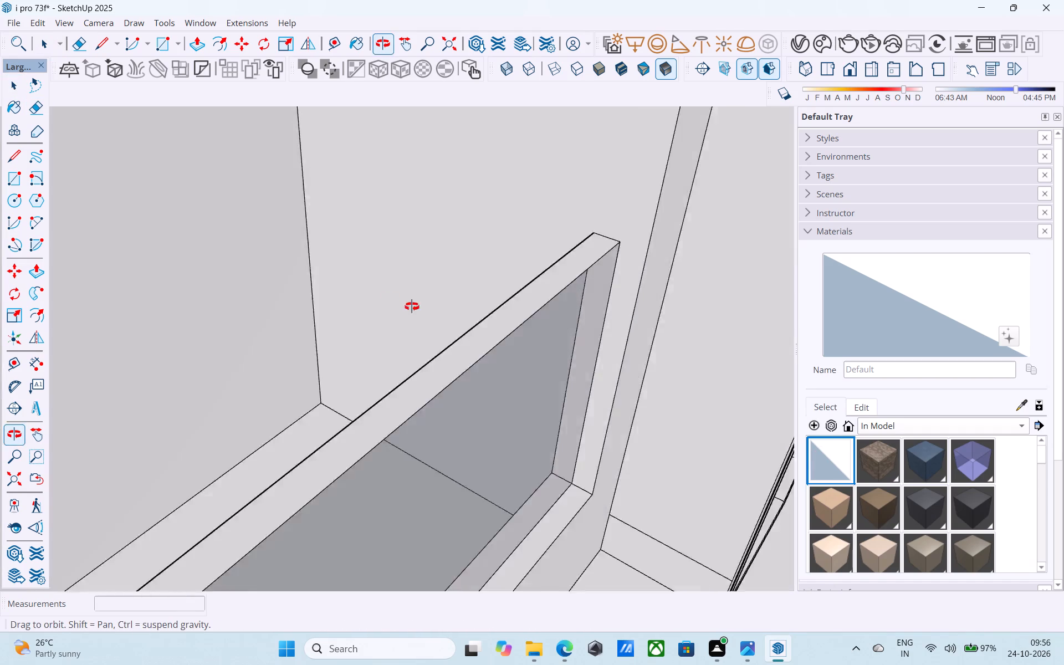
pyautogui.moveTo(412, 306); pyautogui.dragTo(336, 285, button='middle')
pyautogui.scroll(-20, 335, 286)
pyautogui.scroll(-4, 335, 286)
pyautogui.moveTo(577, 369); pyautogui.dragTo(454, 263, button='middle')
pyautogui.moveTo(453, 253); pyautogui.dragTo(455, 267, button='middle')
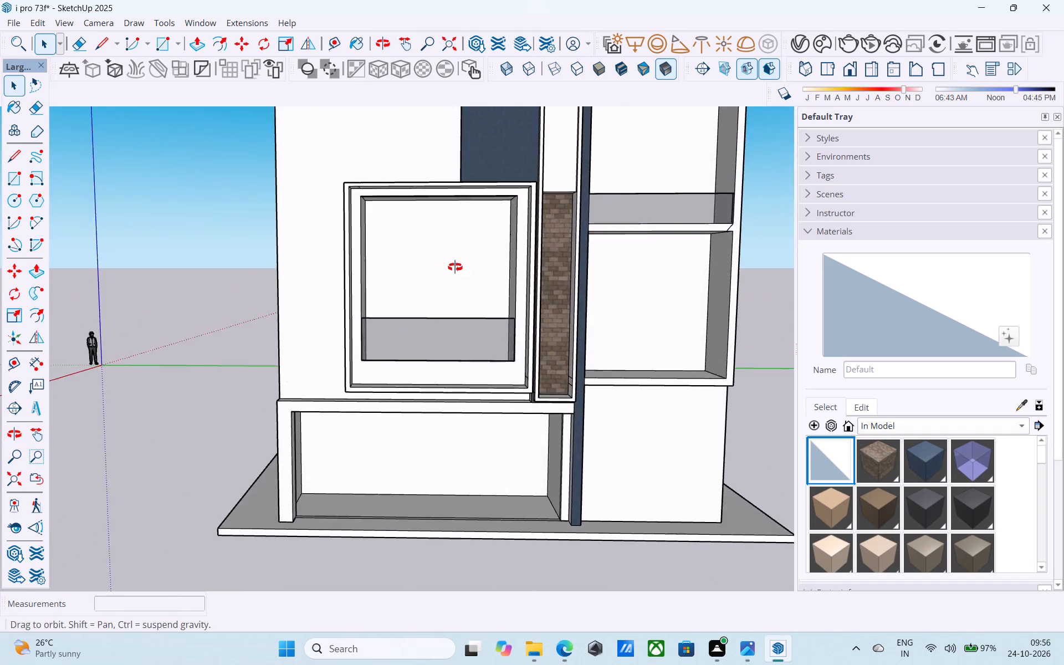
pyautogui.moveTo(455, 267); pyautogui.dragTo(461, 278, button='middle')
pyautogui.scroll(-2, 461, 277)
pyautogui.moveTo(461, 277); pyautogui.dragTo(462, 390, button='middle')
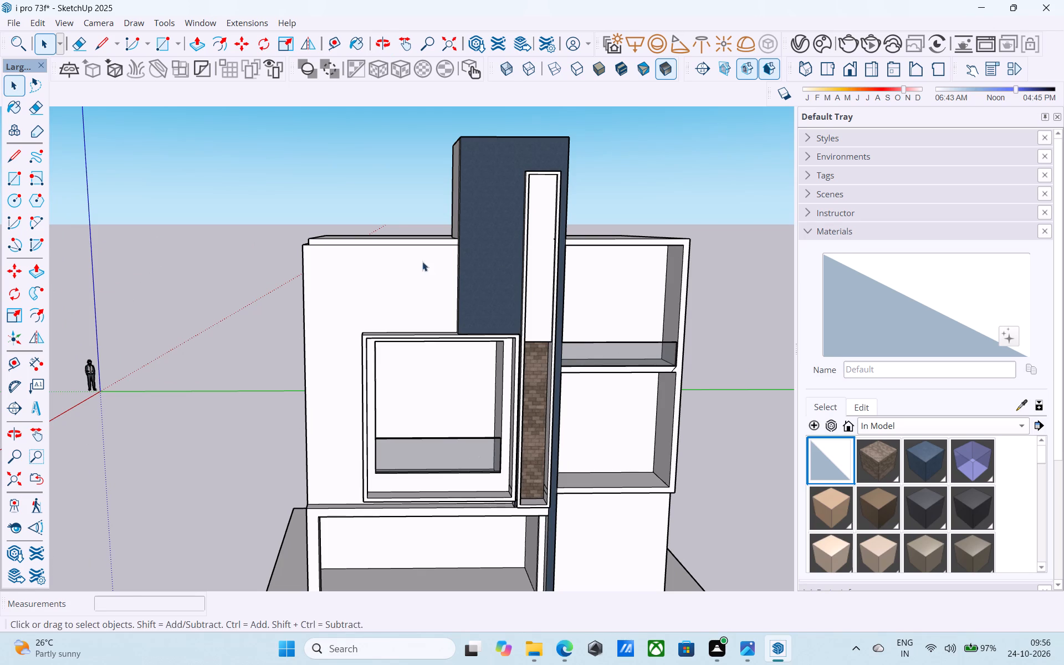
# Push/Pull the roof slab's recessed side face outward 6" flush with the building's side wall.
pyautogui.moveTo(408, 263); pyautogui.dragTo(600, 326, button='middle')
pyautogui.scroll(8, 360, 263)
pyautogui.click(346, 267)
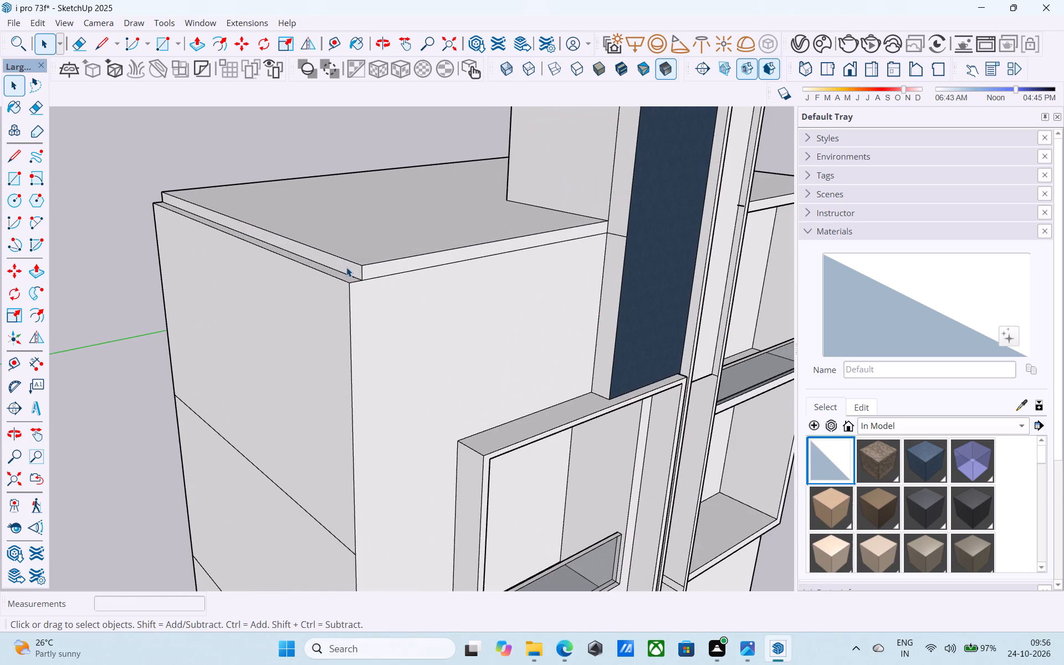
pyautogui.press('p')
pyautogui.click(346, 267)
pyautogui.click(336, 278)
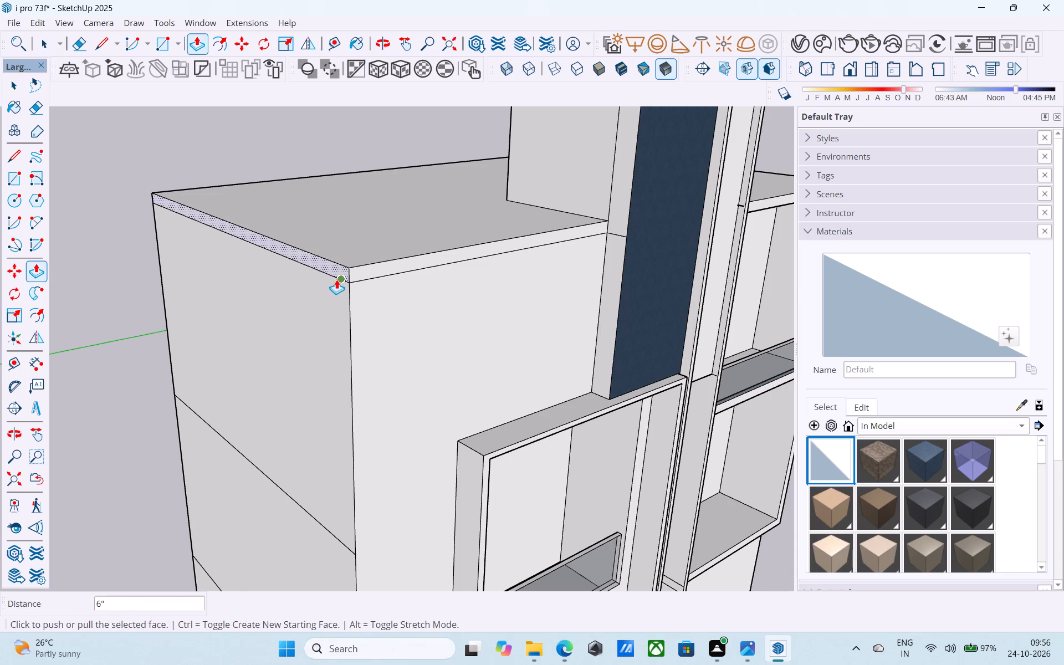
pyautogui.press('space')
# Examine the roof slab's side edge and the overall front elevation.
pyautogui.moveTo(336, 279); pyautogui.dragTo(263, 251, button='middle')
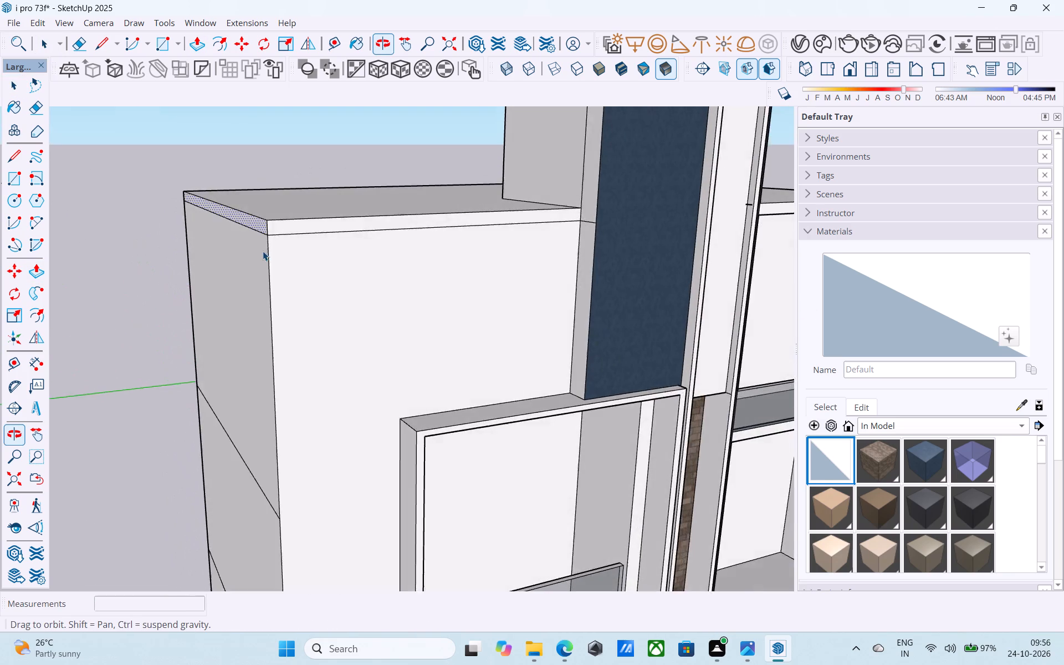
pyautogui.moveTo(263, 251); pyautogui.dragTo(263, 251, button='middle')
pyautogui.scroll(-8, 260, 250)
pyautogui.scroll(-6, 340, 386)
pyautogui.moveTo(384, 387); pyautogui.dragTo(270, 348, button='middle')
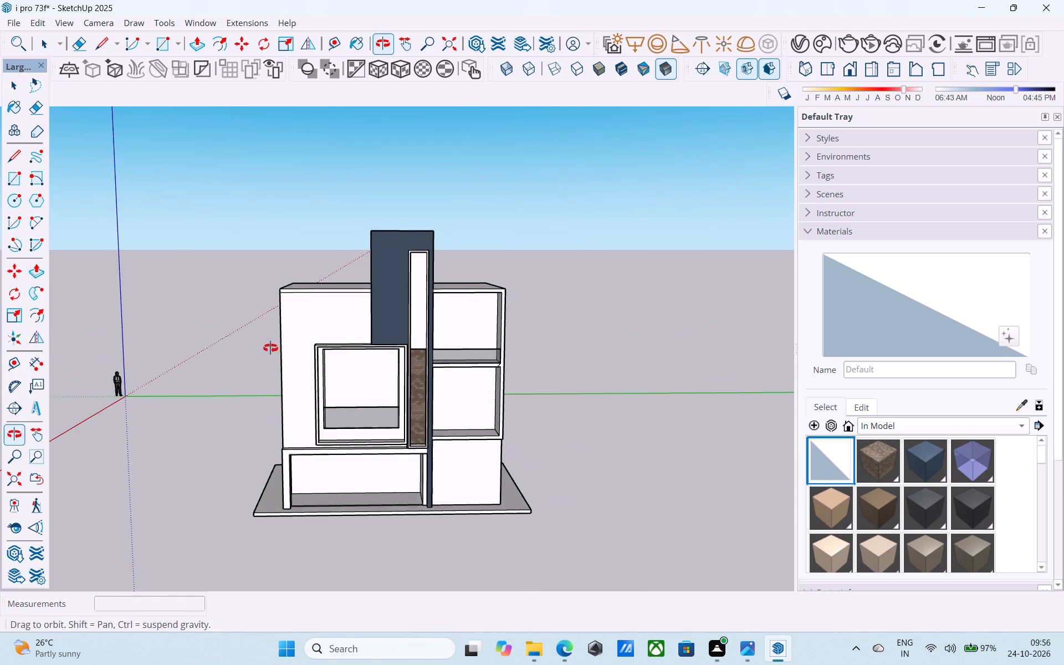
pyautogui.moveTo(270, 348); pyautogui.dragTo(309, 320, button='middle')
pyautogui.scroll(5, 521, 357)
pyautogui.scroll(-3, 521, 357)
pyautogui.moveTo(521, 357); pyautogui.dragTo(488, 365, button='middle')
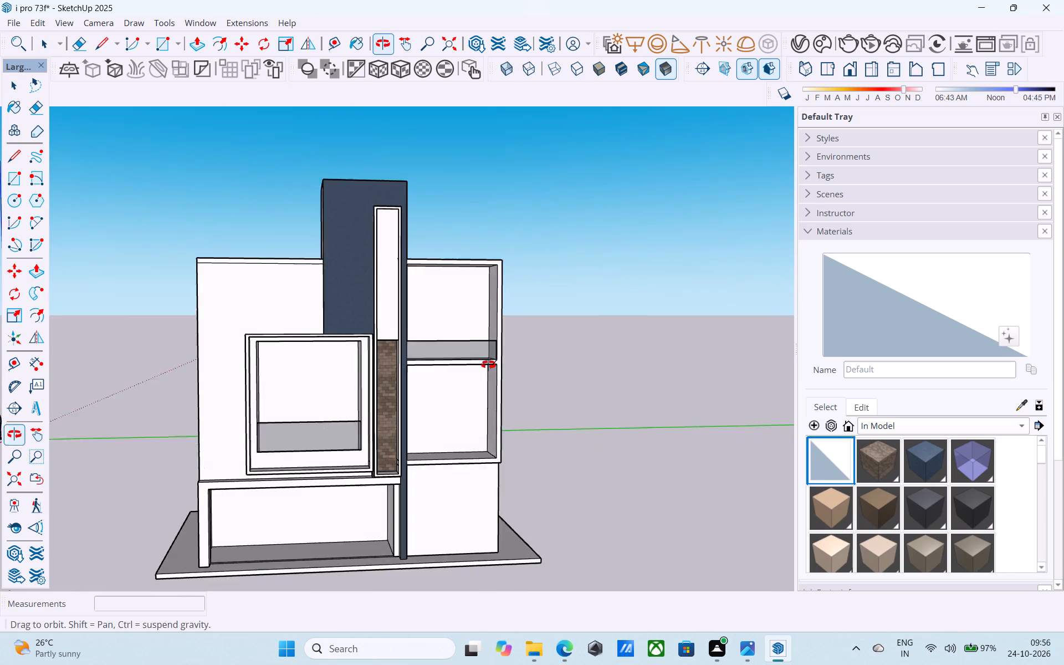
pyautogui.moveTo(488, 365); pyautogui.dragTo(477, 367, button='middle')
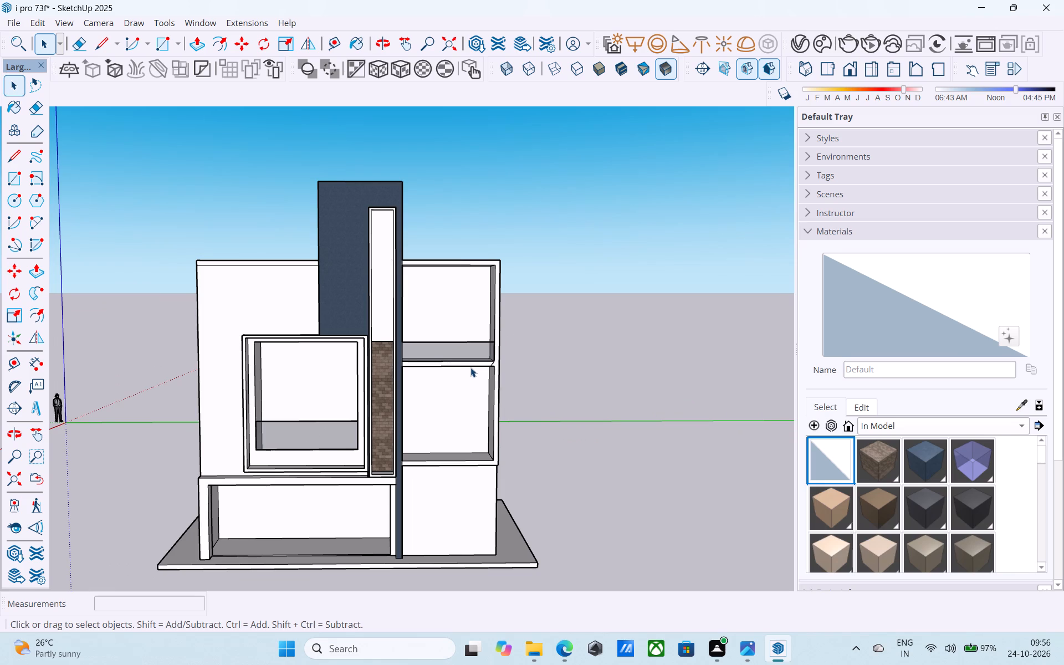
# Examine the front elevation from above and at eye level, checking the roof, the tower and the front and side bays.
pyautogui.moveTo(420, 340); pyautogui.dragTo(415, 357, button='middle')
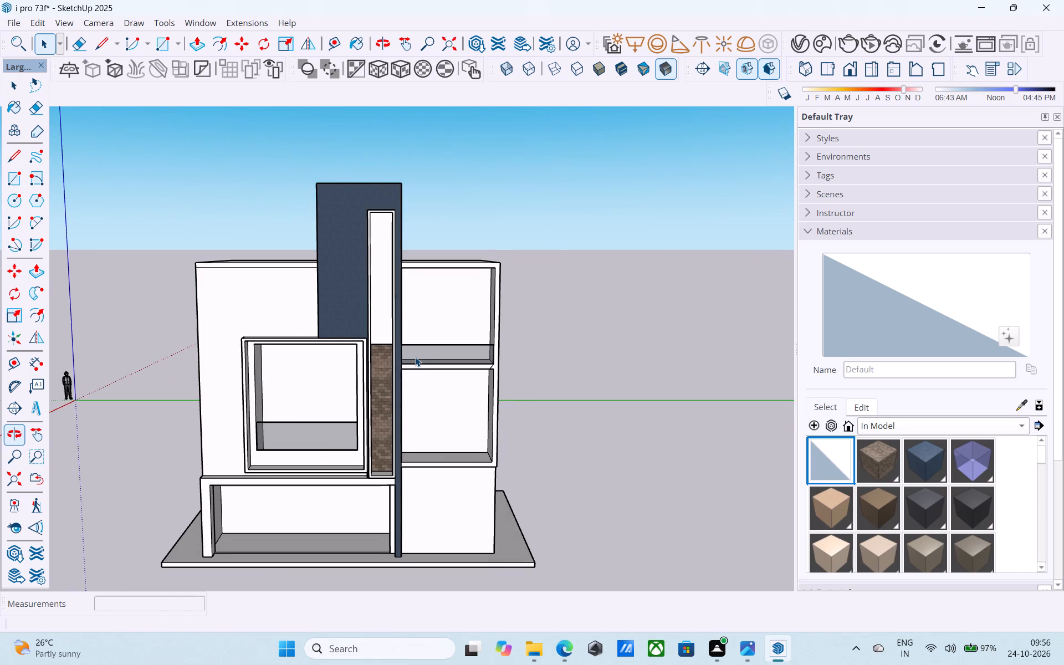
pyautogui.moveTo(457, 288); pyautogui.dragTo(464, 355, button='middle')
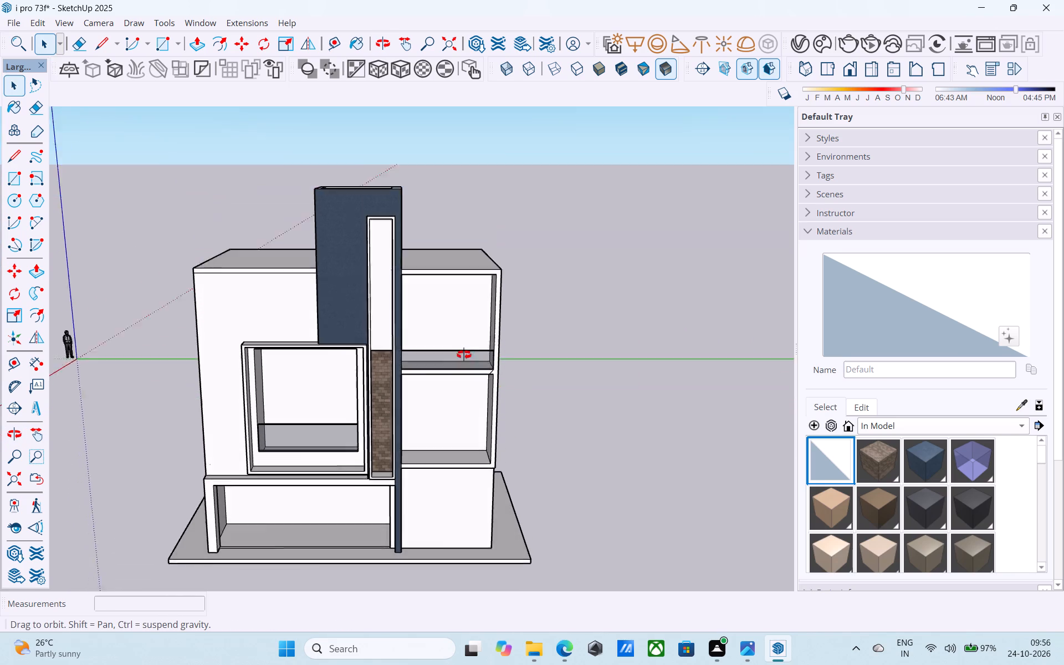
pyautogui.moveTo(464, 355); pyautogui.dragTo(492, 315, button='middle')
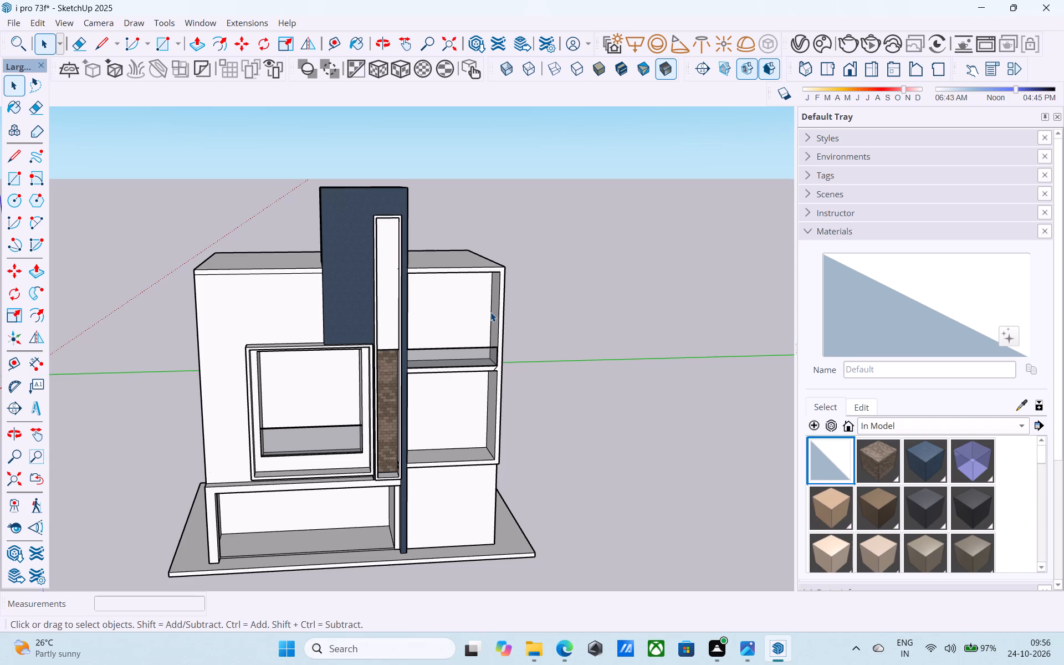
pyautogui.moveTo(490, 312); pyautogui.dragTo(476, 265, button='middle')
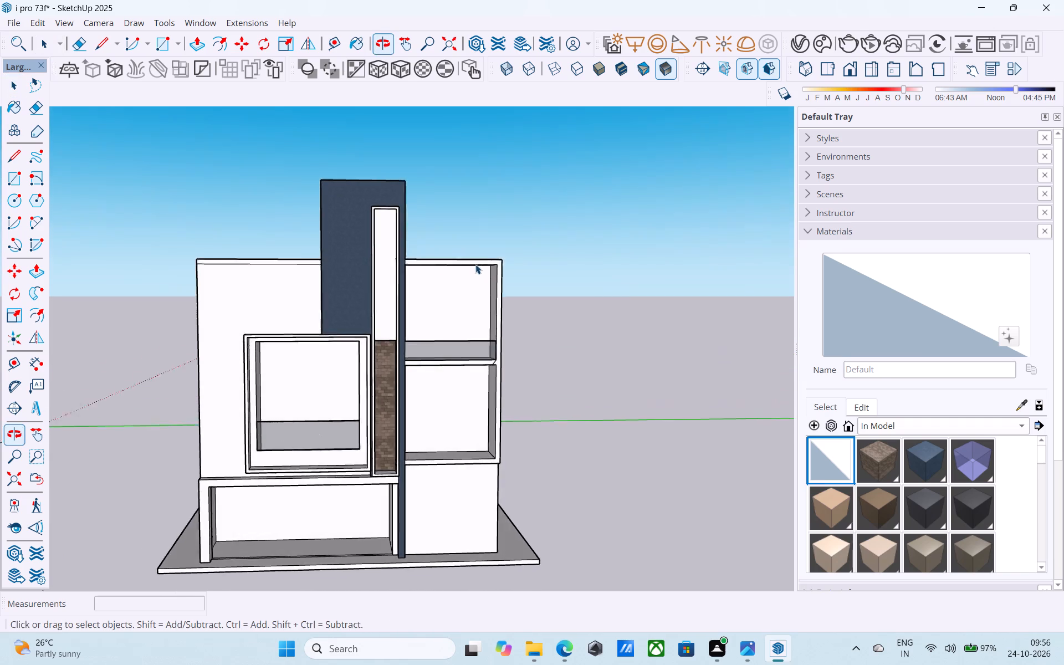
pyautogui.scroll(2, 473, 263)
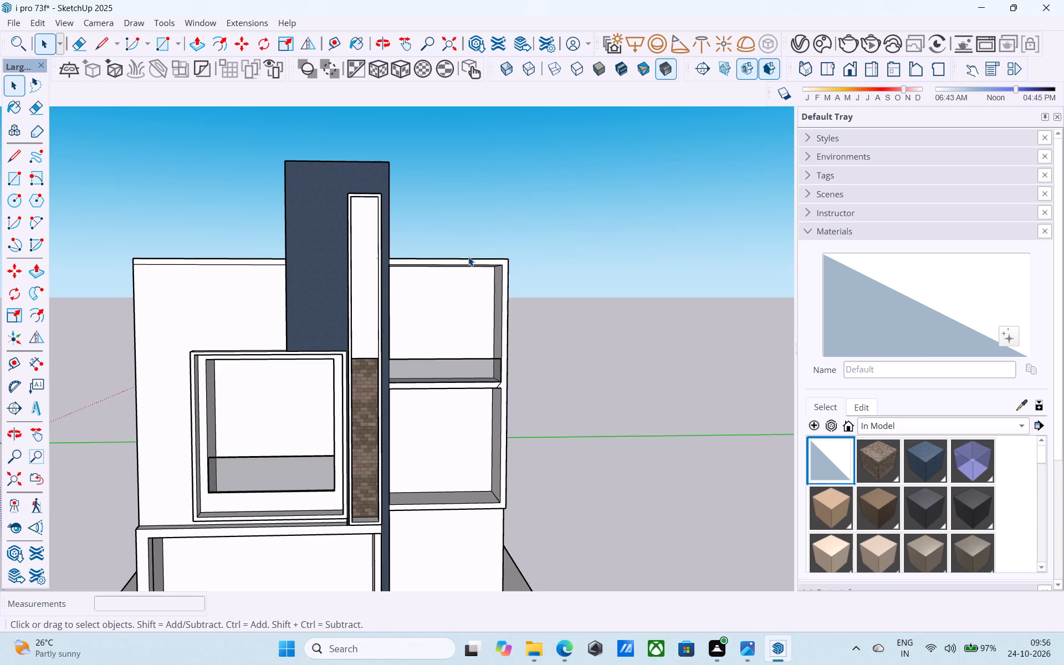
pyautogui.scroll(-4, 464, 255)
pyautogui.scroll(-4, 355, 281)
pyautogui.scroll(1, 309, 277)
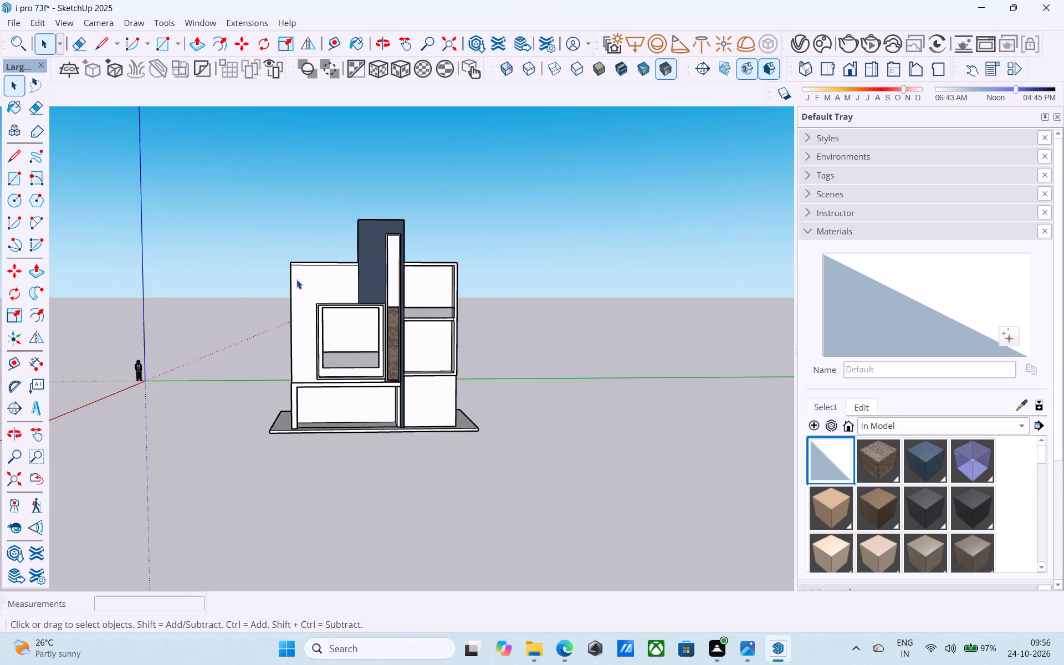
pyautogui.scroll(4, 331, 310)
pyautogui.scroll(-2, 245, 340)
pyautogui.scroll(7, 345, 383)
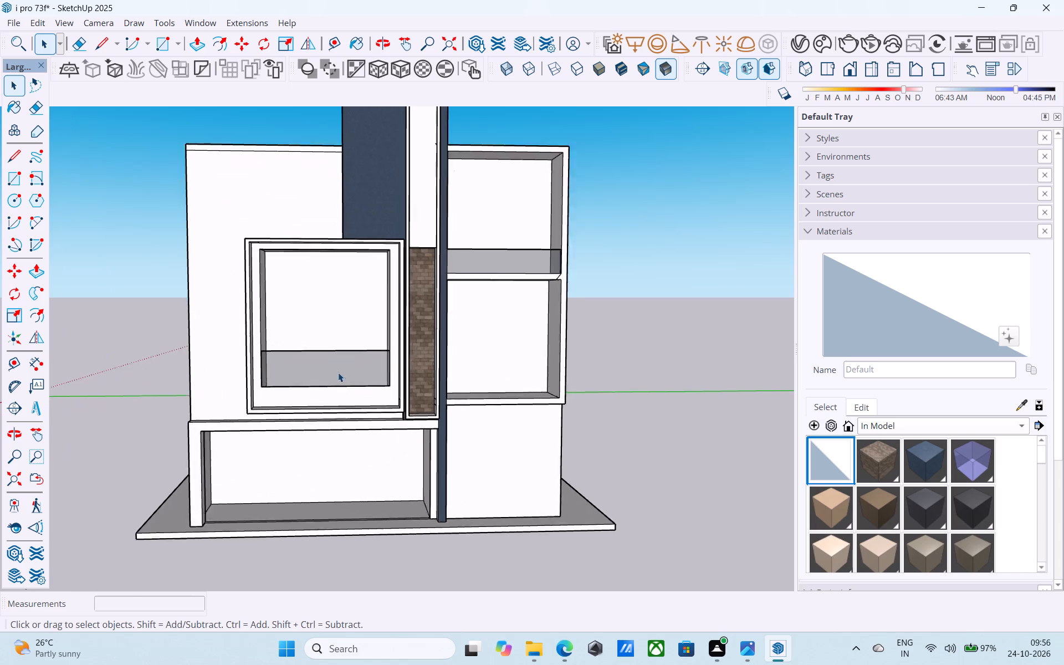
pyautogui.moveTo(252, 352); pyautogui.dragTo(247, 337, button='middle')
pyautogui.scroll(1, 277, 350)
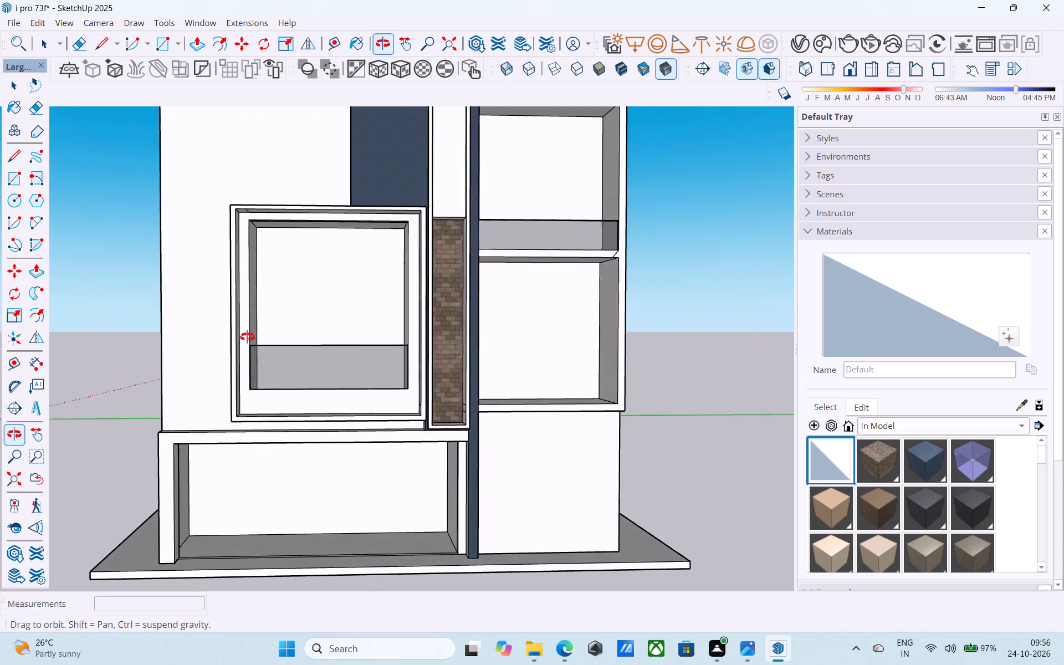
pyautogui.moveTo(247, 337); pyautogui.dragTo(245, 335, button='middle')
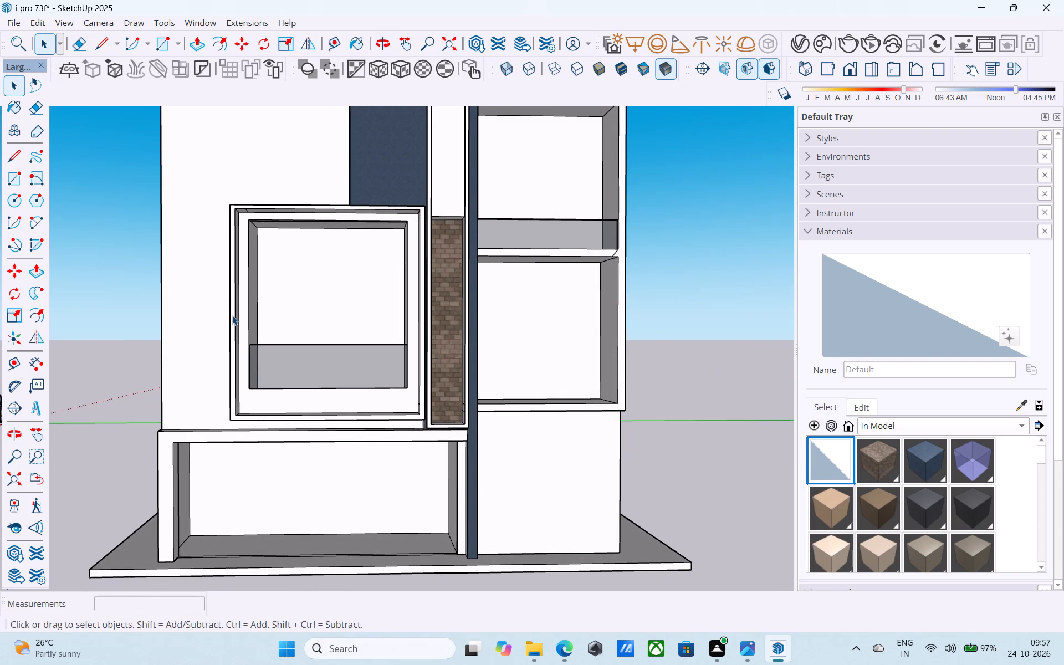
# Copy the front floor edge of the middle-storey side bay beside the tower 3" inward across the floor.
pyautogui.moveTo(559, 381); pyautogui.dragTo(224, 439, button='middle')
pyautogui.scroll(4, 326, 440)
pyautogui.scroll(-7, 306, 400)
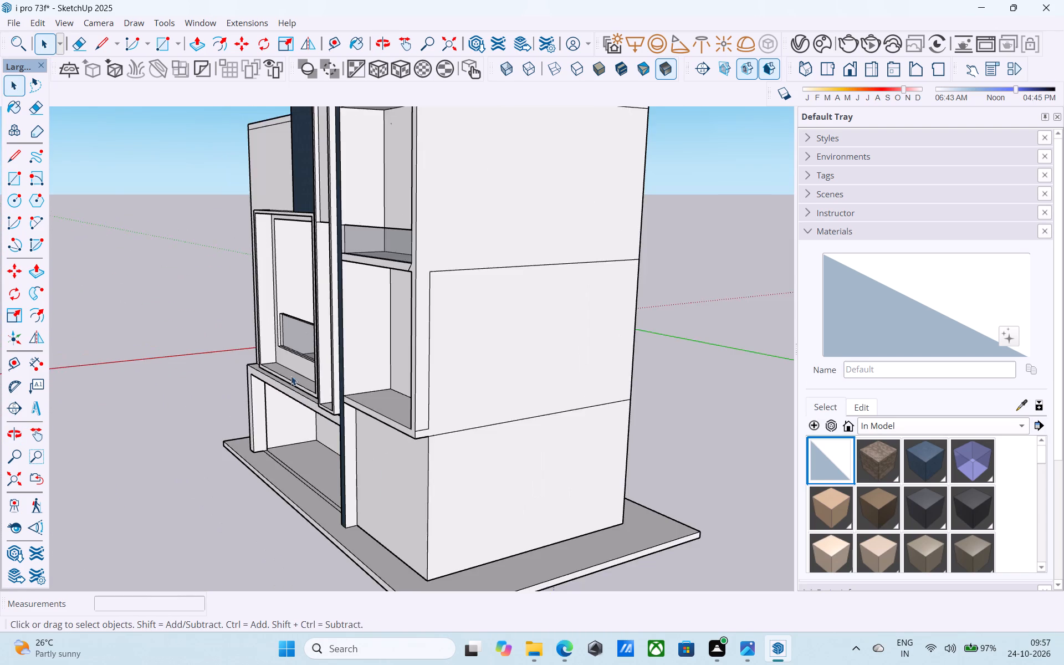
pyautogui.moveTo(344, 452); pyautogui.dragTo(323, 540, button='middle')
pyautogui.scroll(2, 349, 459)
pyautogui.scroll(-1, 349, 459)
pyautogui.scroll(1, 349, 459)
pyautogui.scroll(-1, 349, 459)
pyautogui.scroll(10, 349, 459)
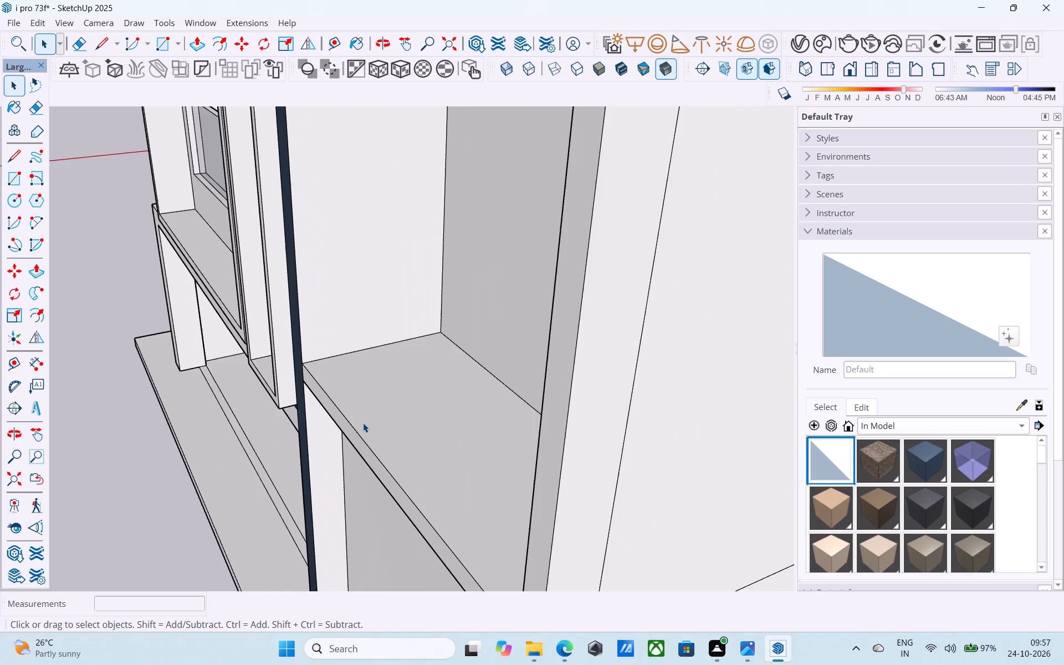
pyautogui.scroll(8, 363, 423)
pyautogui.click(315, 382)
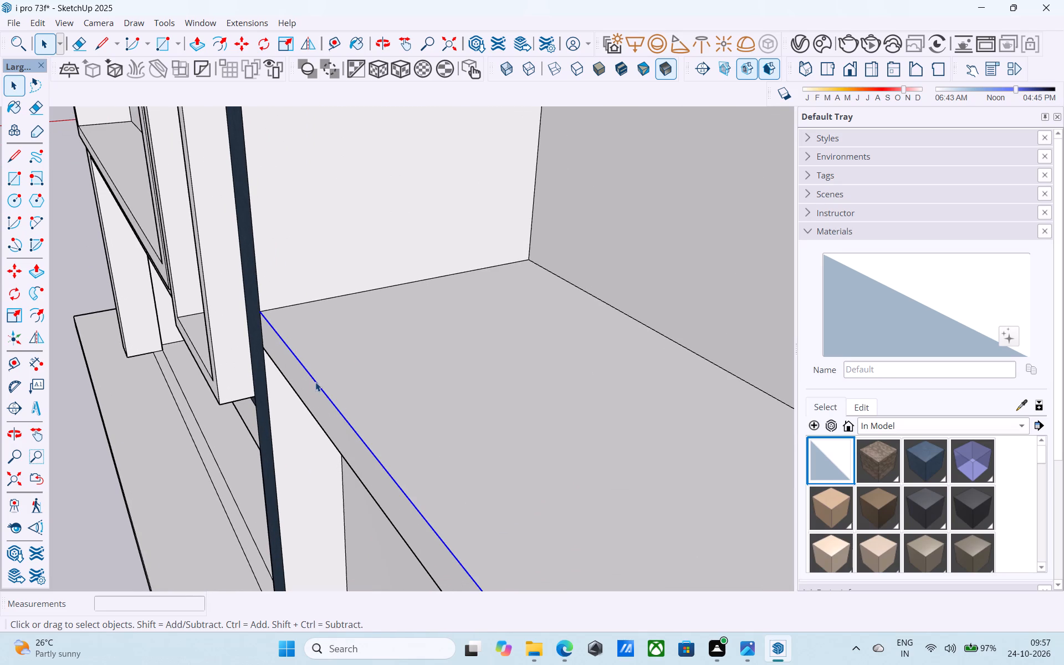
pyautogui.press('m')
pyautogui.click(316, 381)
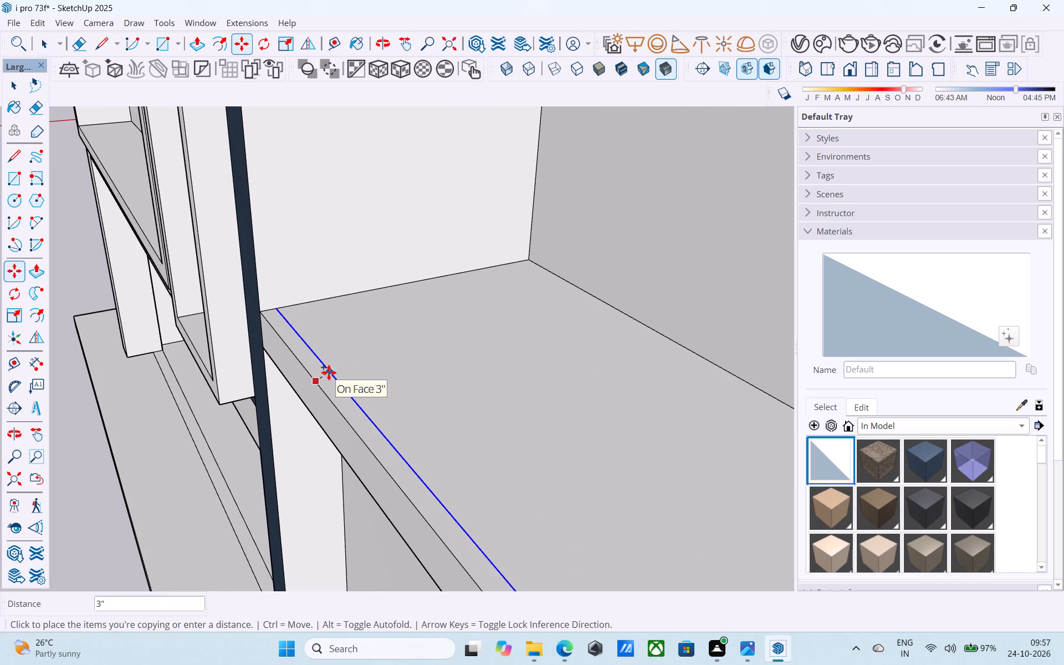
pyautogui.press('3')
pyautogui.hotkey('shift', '"')
pyautogui.press('Return')
pyautogui.press('space')
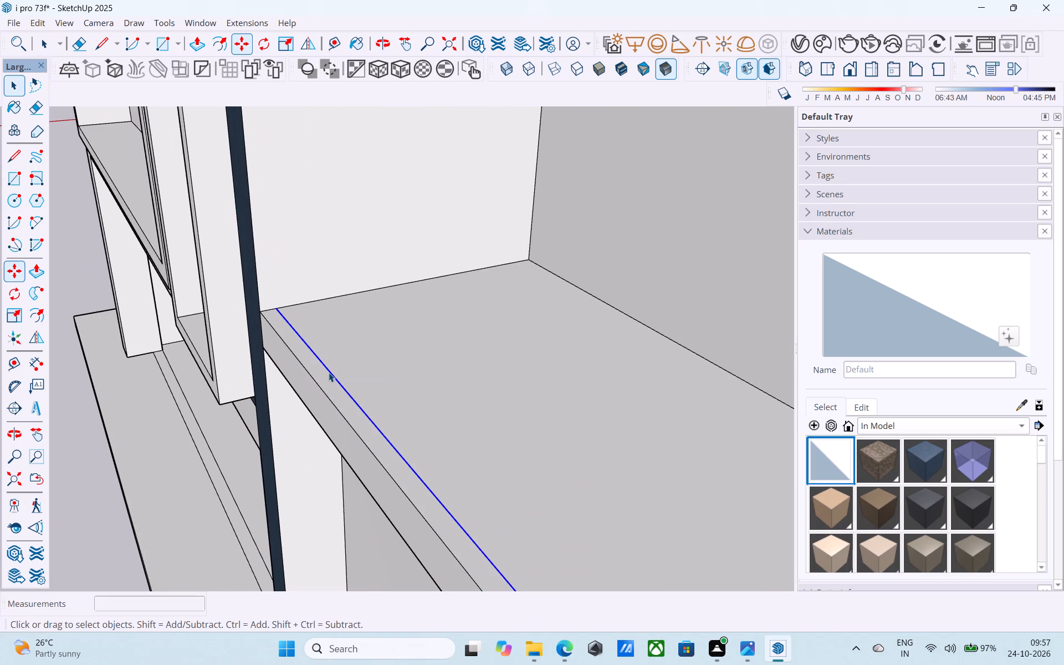
# Draw a short line about 1 5/8" long joining the copied edge's outer end to the bay's side wall.
pyautogui.click(326, 376)
pyautogui.moveTo(326, 376); pyautogui.dragTo(594, 385, button='middle')
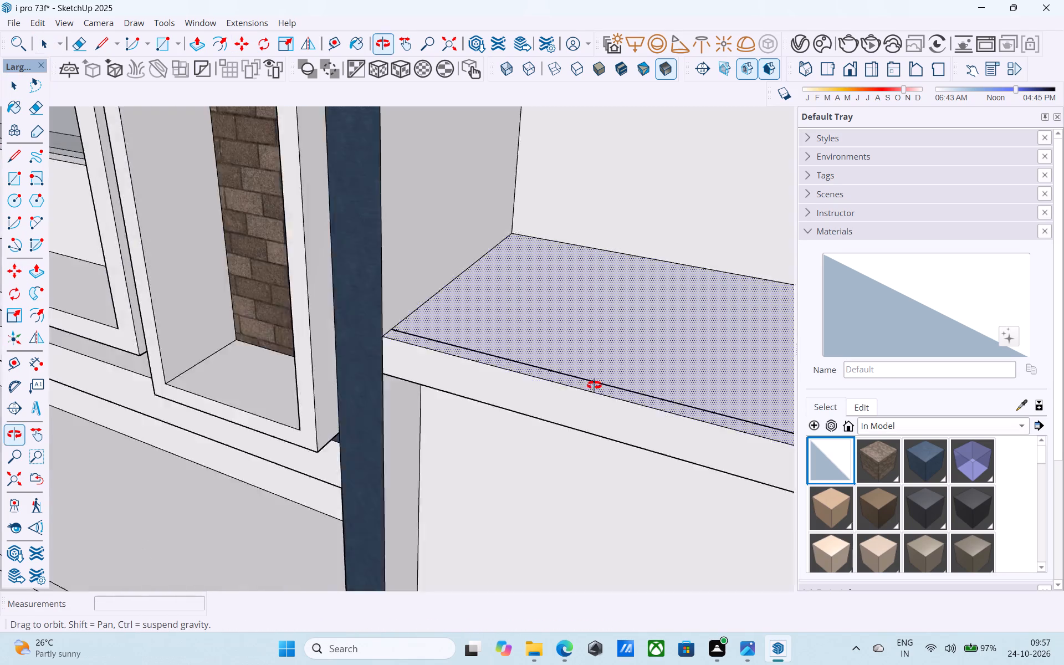
pyautogui.moveTo(594, 385); pyautogui.dragTo(266, 451, button='middle')
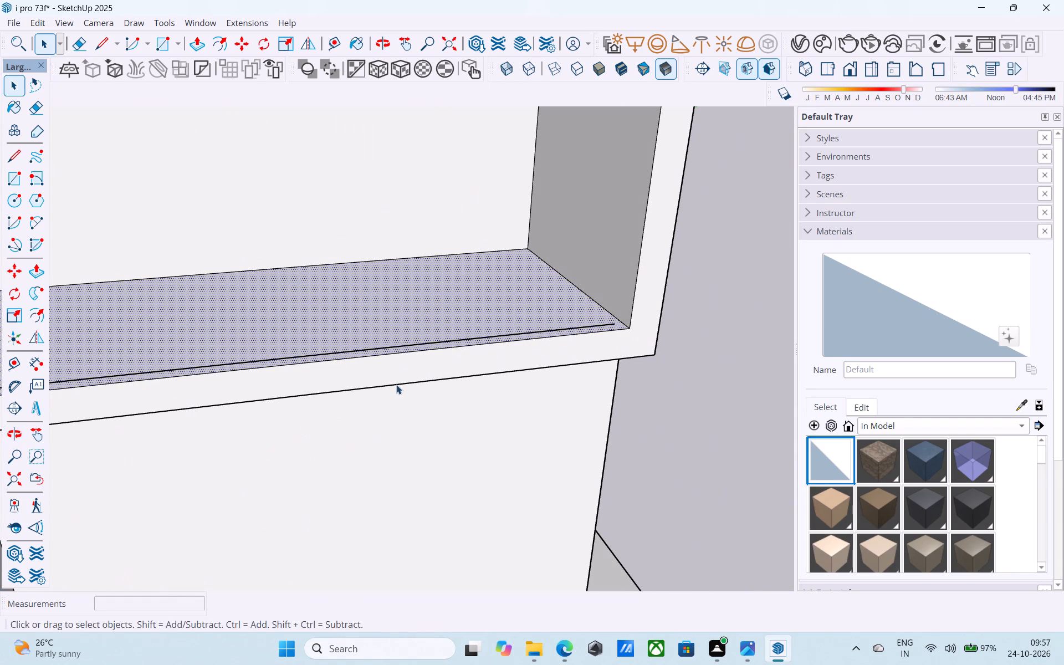
pyautogui.press('l')
pyautogui.scroll(7, 587, 319)
pyautogui.click(640, 332)
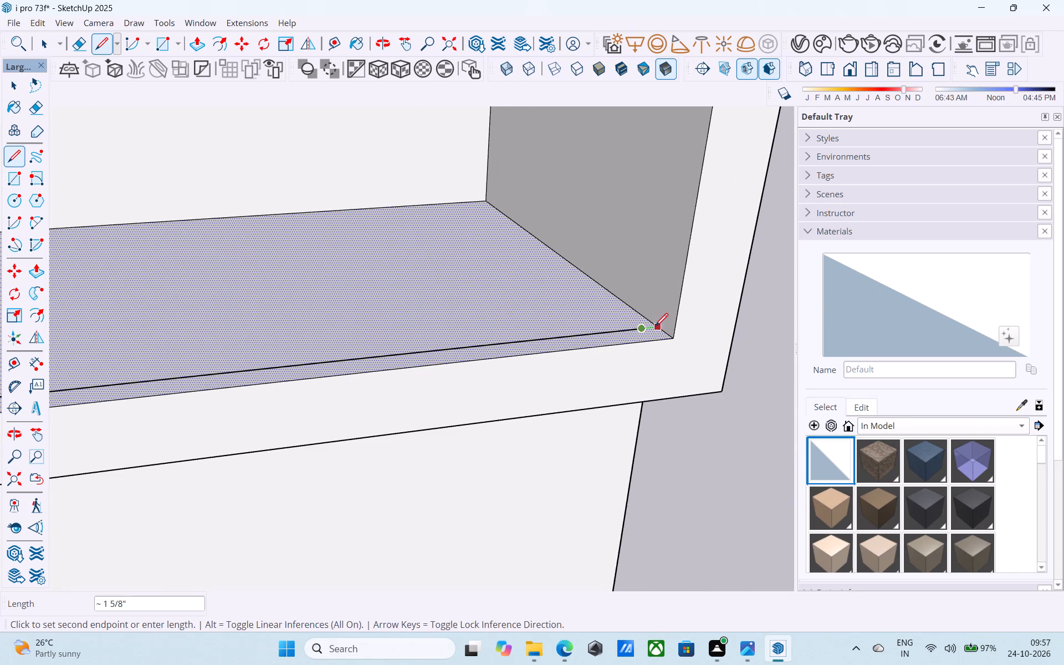
pyautogui.click(659, 328)
pyautogui.press('space')
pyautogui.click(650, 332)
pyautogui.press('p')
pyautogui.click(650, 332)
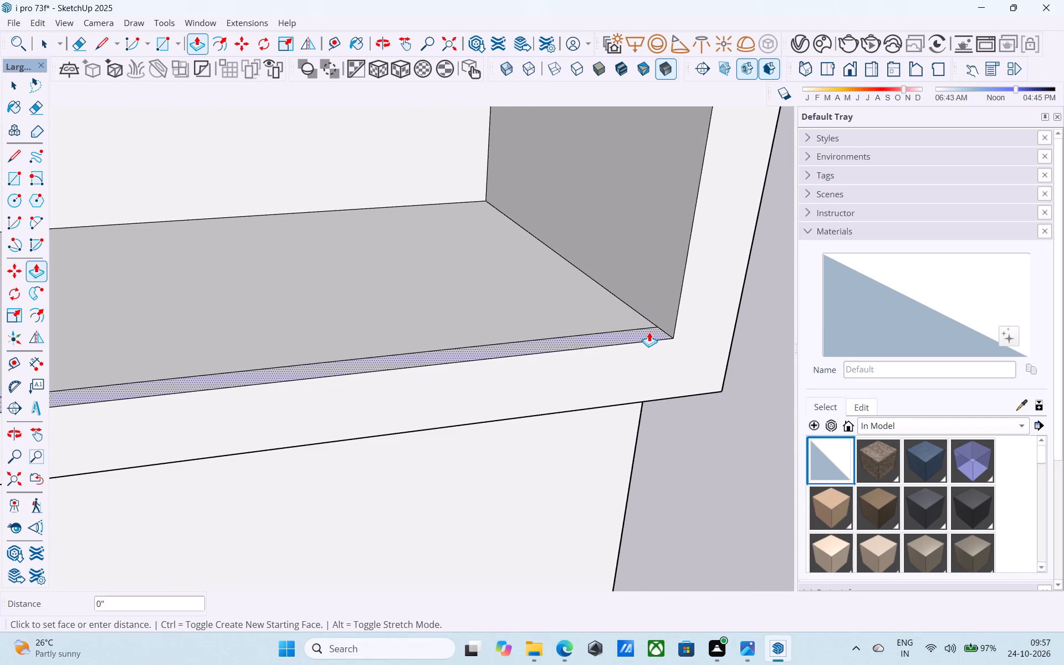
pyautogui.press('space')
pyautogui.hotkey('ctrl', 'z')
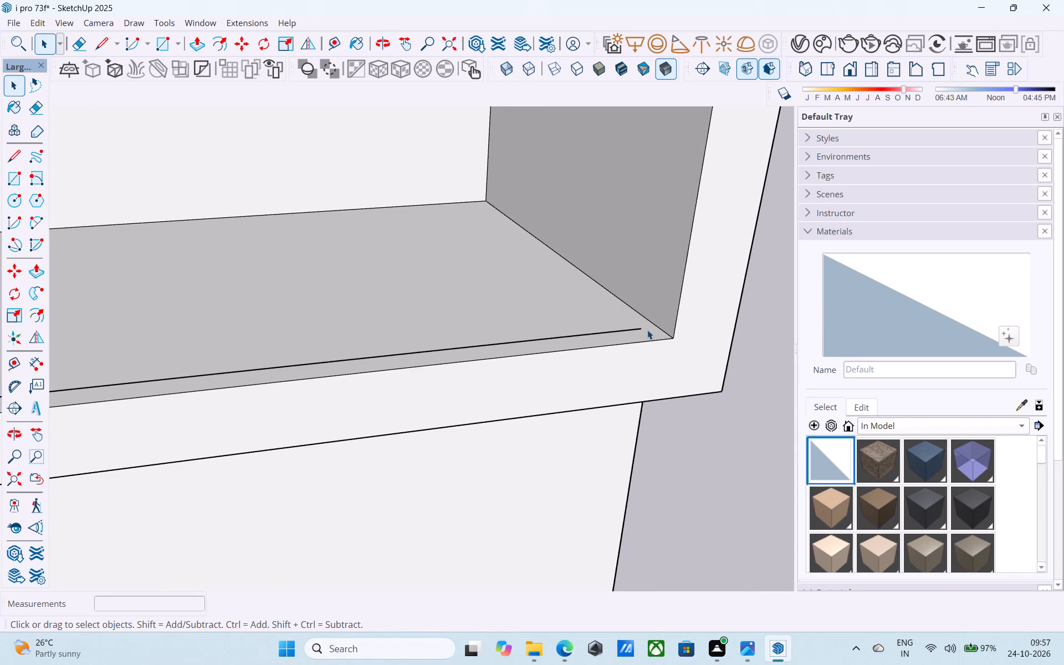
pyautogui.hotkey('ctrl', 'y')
# Draw a diagonal line about 8" long from the bay opening's outer floor corner to the slab's lower front edge.
pyautogui.press('l')
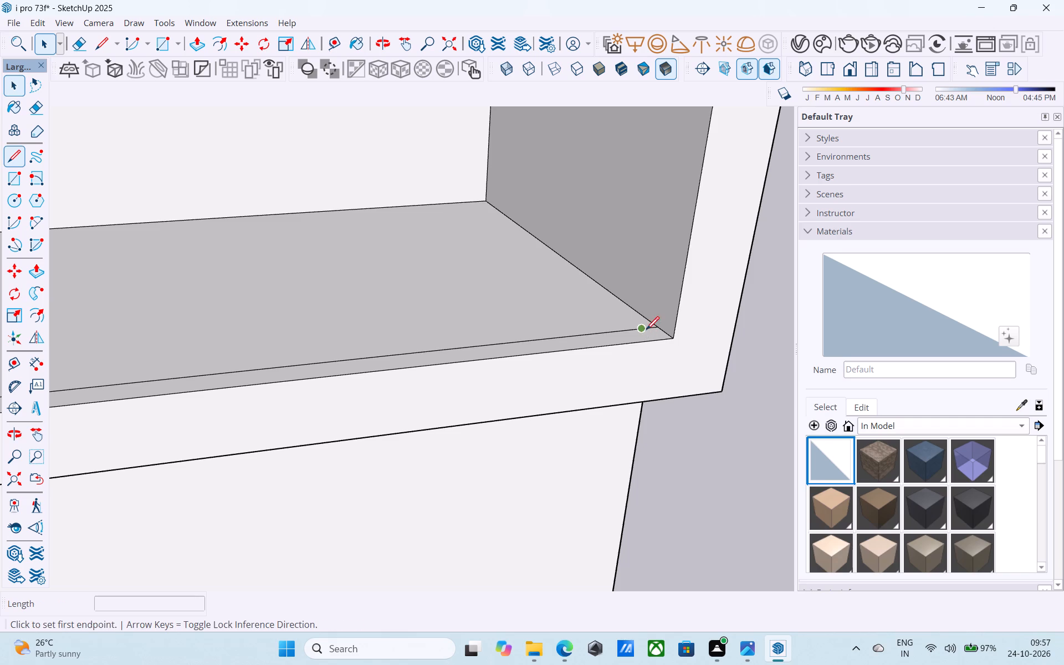
pyautogui.click(672, 341)
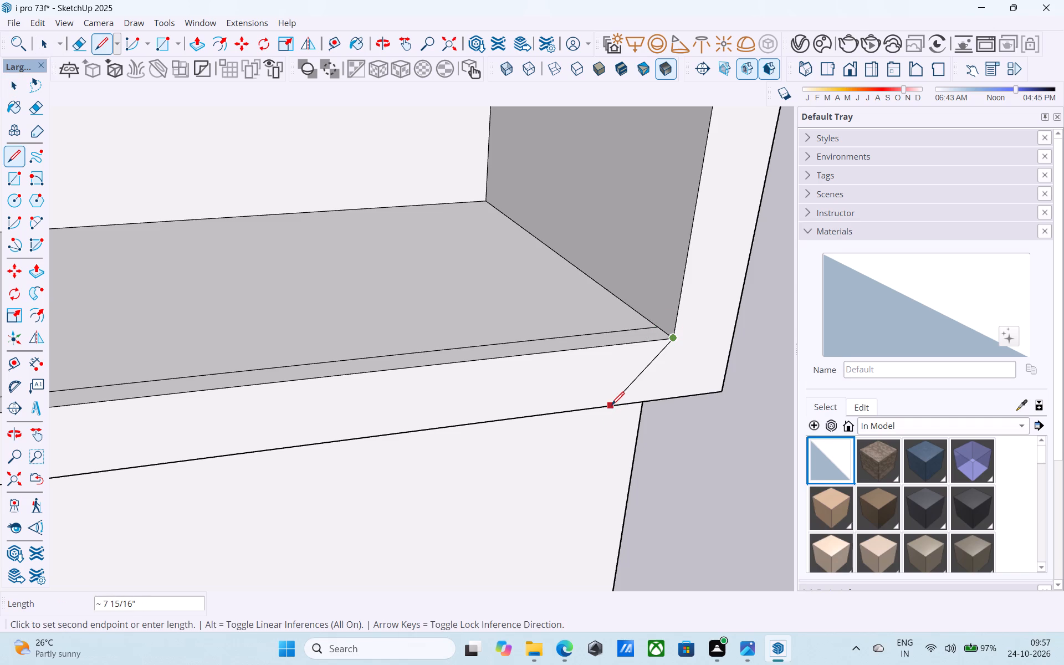
pyautogui.click(611, 406)
pyautogui.press('space')
# Push/Pull the narrow floor strip along the bay's front edge 2' upward to form a parapet.
pyautogui.click(622, 340)
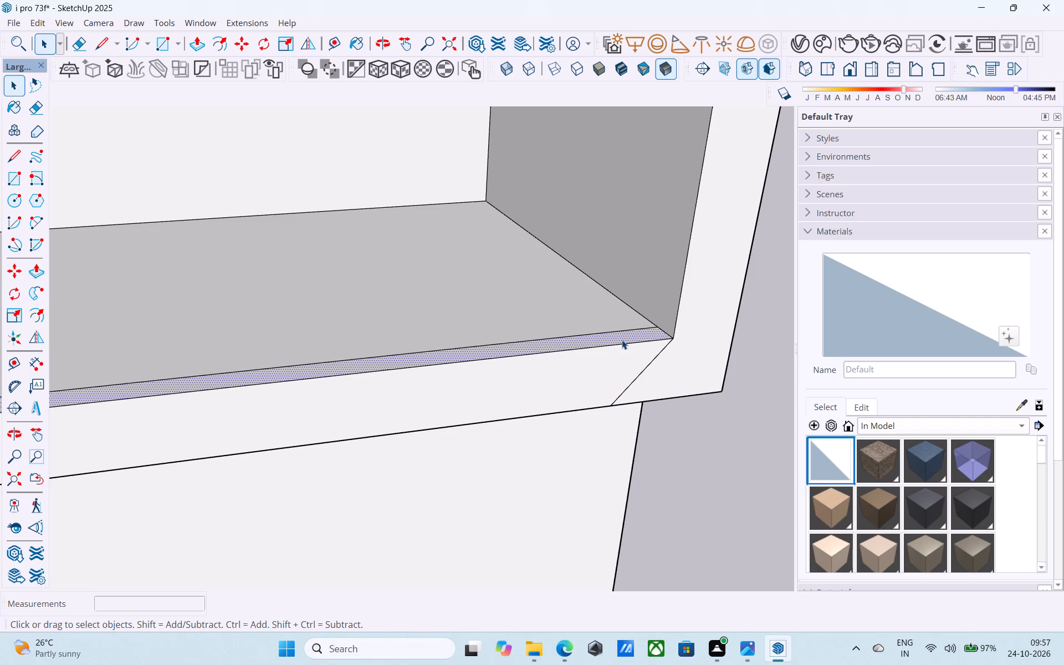
pyautogui.press('p')
pyautogui.click(622, 340)
pyautogui.write("2'")
pyautogui.press('Return')
pyautogui.press('space')
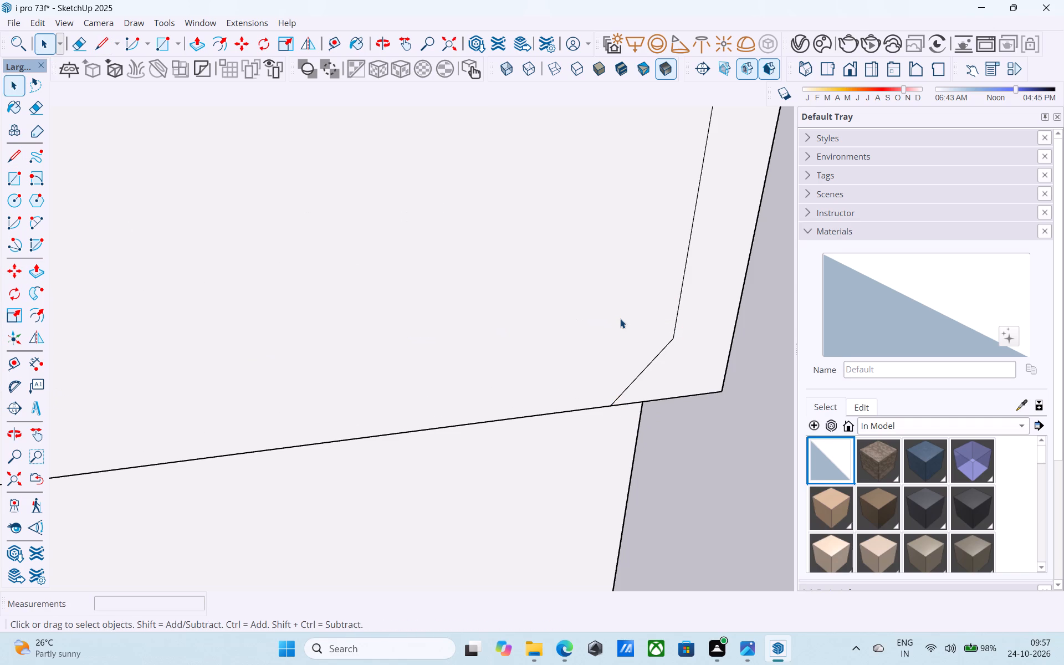
# Draw a 9' 7 1/2" line along the new parapet's base from the outer floor corner to the tower.
pyautogui.scroll(-15, 620, 319)
pyautogui.moveTo(622, 321); pyautogui.dragTo(610, 324, button='middle')
pyautogui.press('l')
pyautogui.click(634, 330)
pyautogui.keyDown('shift'); pyautogui.moveTo(412, 355); pyautogui.dragTo(482, 348, button='middle'); pyautogui.keyUp('shift')
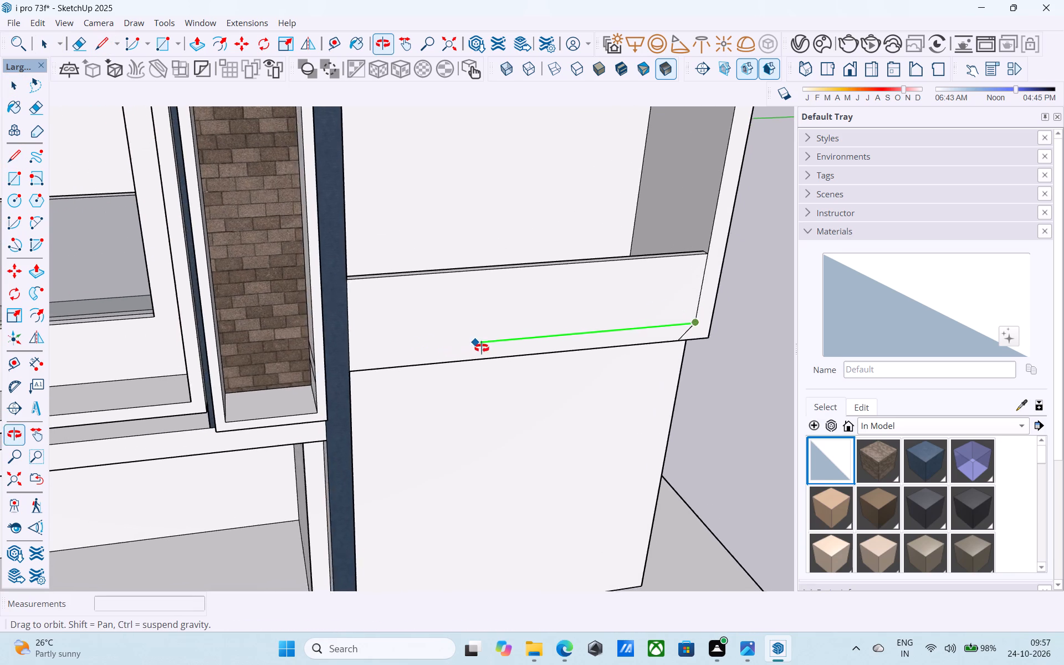
pyautogui.keyDown('shift'); pyautogui.moveTo(482, 348); pyautogui.dragTo(248, 362, button='middle'); pyautogui.keyUp('shift')
pyautogui.scroll(4, 260, 339)
pyautogui.click(260, 324)
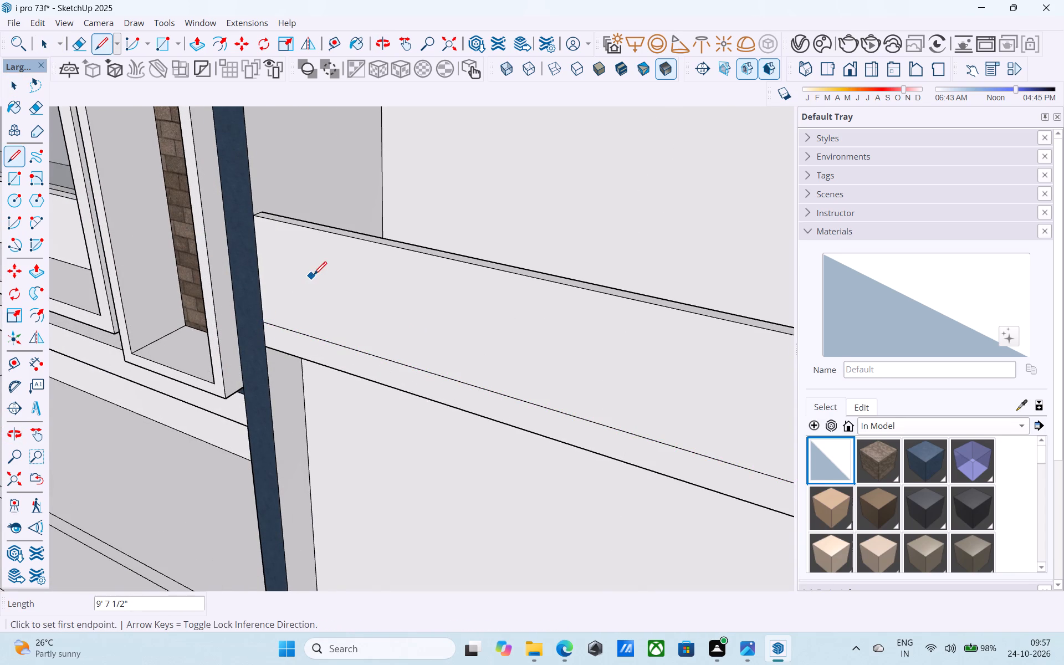
# Paint the middle-storey parapet's front face with the Glass_Basic_01 material.
pyautogui.scroll(-4, 314, 276)
pyautogui.keyDown('shift'); pyautogui.moveTo(317, 278); pyautogui.dragTo(301, 485, button='middle'); pyautogui.keyUp('shift')
pyautogui.scroll(7, 303, 478)
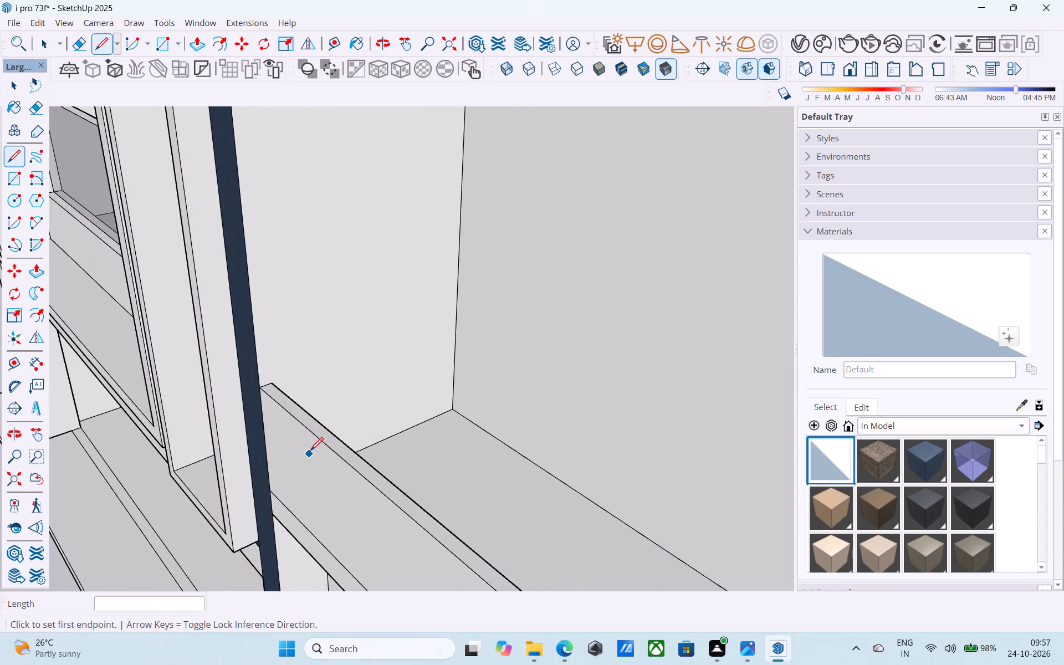
pyautogui.scroll(2, 310, 452)
pyautogui.moveTo(310, 448); pyautogui.dragTo(273, 375, button='middle')
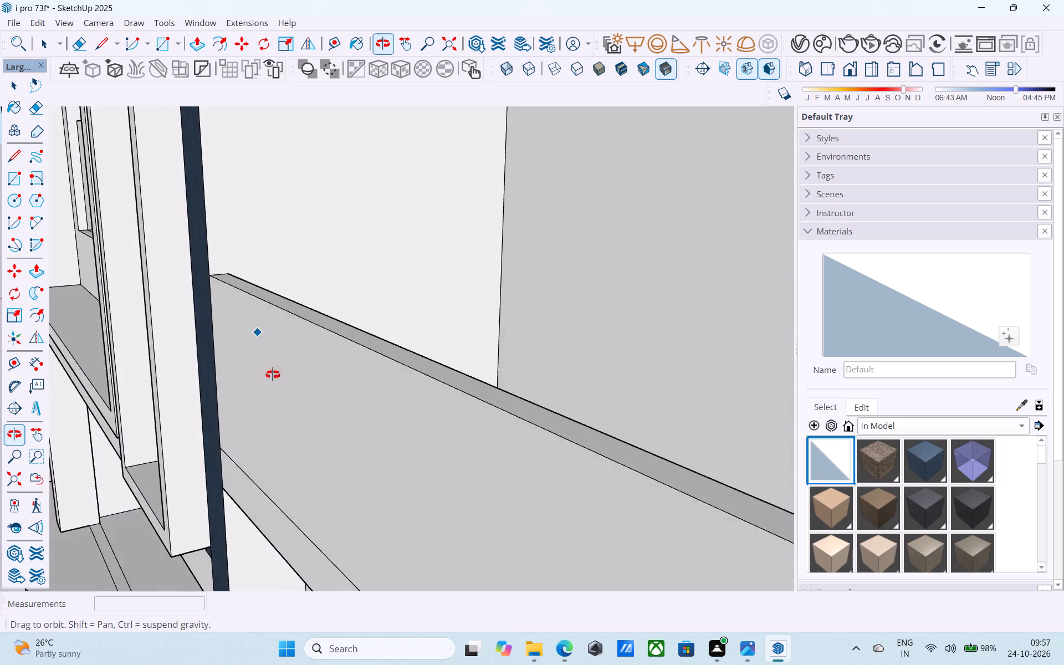
pyautogui.moveTo(273, 375); pyautogui.dragTo(413, 407, button='middle')
pyautogui.keyDown('shift'); pyautogui.moveTo(429, 412); pyautogui.dragTo(391, 397, button='middle'); pyautogui.keyUp('shift')
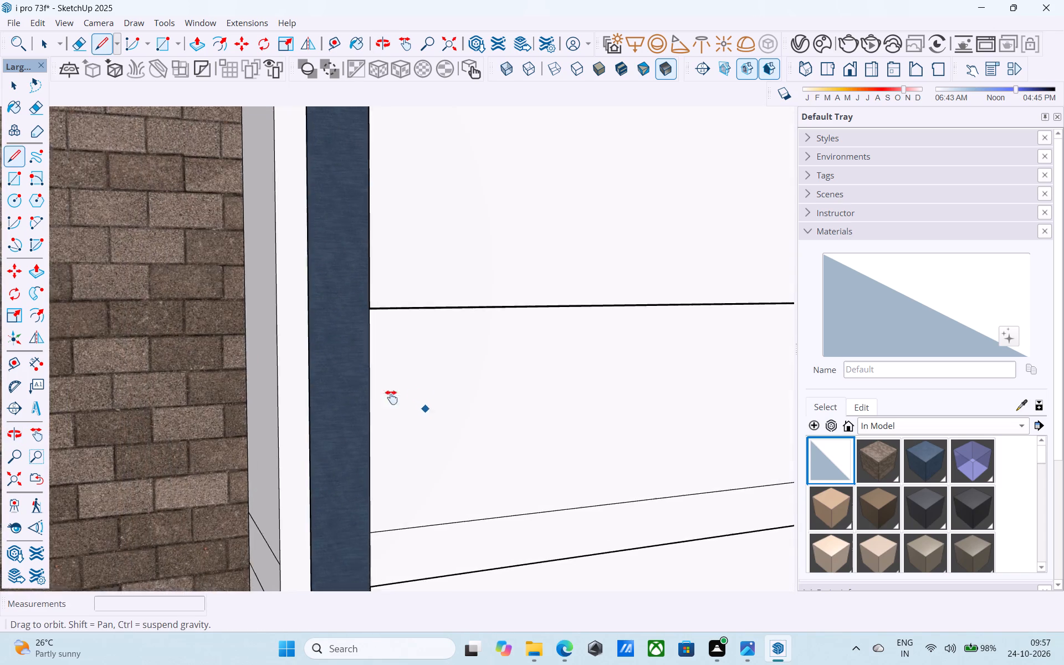
pyautogui.keyDown('shift'); pyautogui.moveTo(391, 397); pyautogui.dragTo(204, 392, button='middle'); pyautogui.keyUp('shift')
pyautogui.click(965, 462)
pyautogui.click(524, 451)
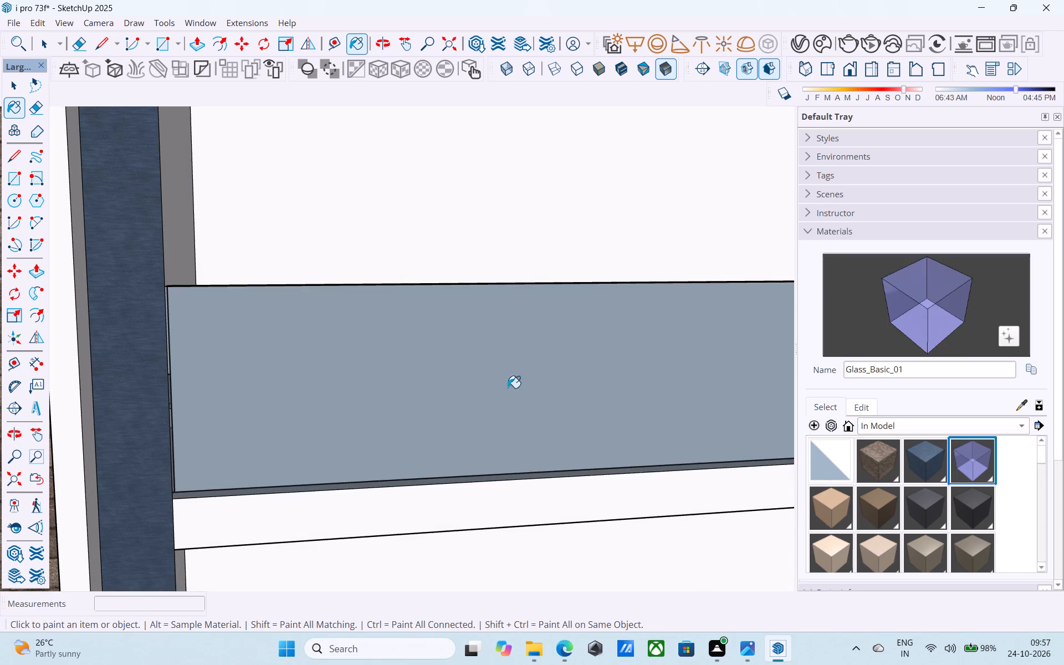
# Paint the same parapet's inner face with Glass_Basic_01, undoing the fill mistakenly applied to the bay wall.
pyautogui.scroll(-3, 505, 369)
pyautogui.keyDown('shift'); pyautogui.moveTo(505, 375); pyautogui.dragTo(317, 567, button='middle'); pyautogui.keyUp('shift')
pyautogui.moveTo(350, 470); pyautogui.dragTo(557, 365, button='middle')
pyautogui.scroll(1, 523, 372)
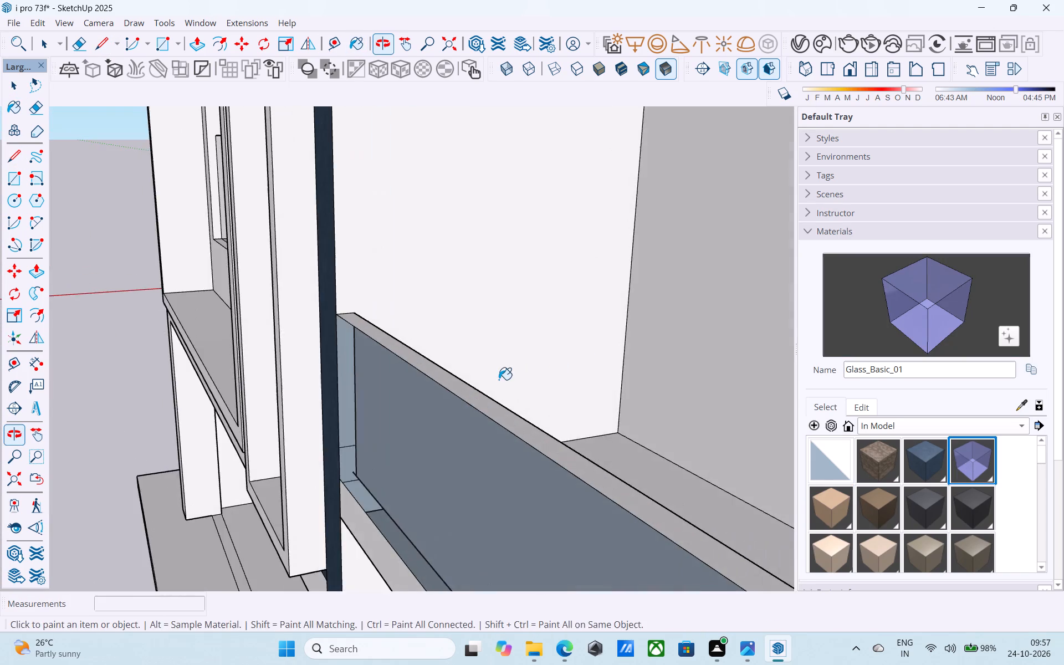
pyautogui.scroll(4, 499, 380)
pyautogui.moveTo(462, 380); pyautogui.dragTo(351, 392, button='middle')
pyautogui.scroll(1, 351, 392)
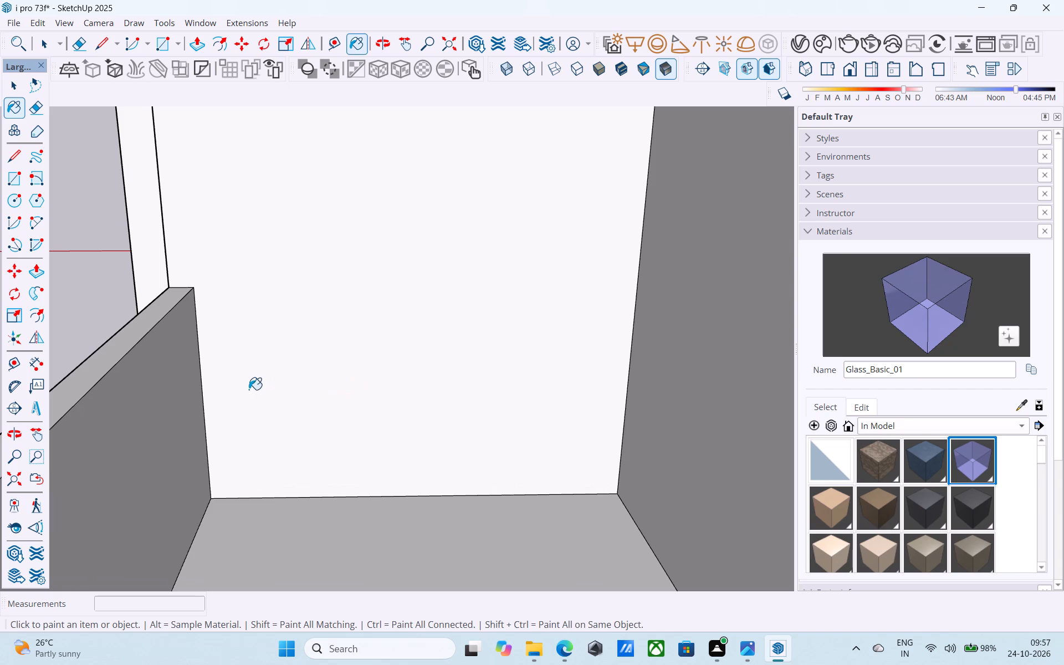
pyautogui.click(224, 398)
pyautogui.hotkey('ctrl', 'z')
pyautogui.click(139, 431)
# Draw a line about 2 1/2" long at the middle-storey parapet's tower end, from the inner floor corner to the tower's edge.
pyautogui.moveTo(146, 428); pyautogui.dragTo(193, 413, button='middle')
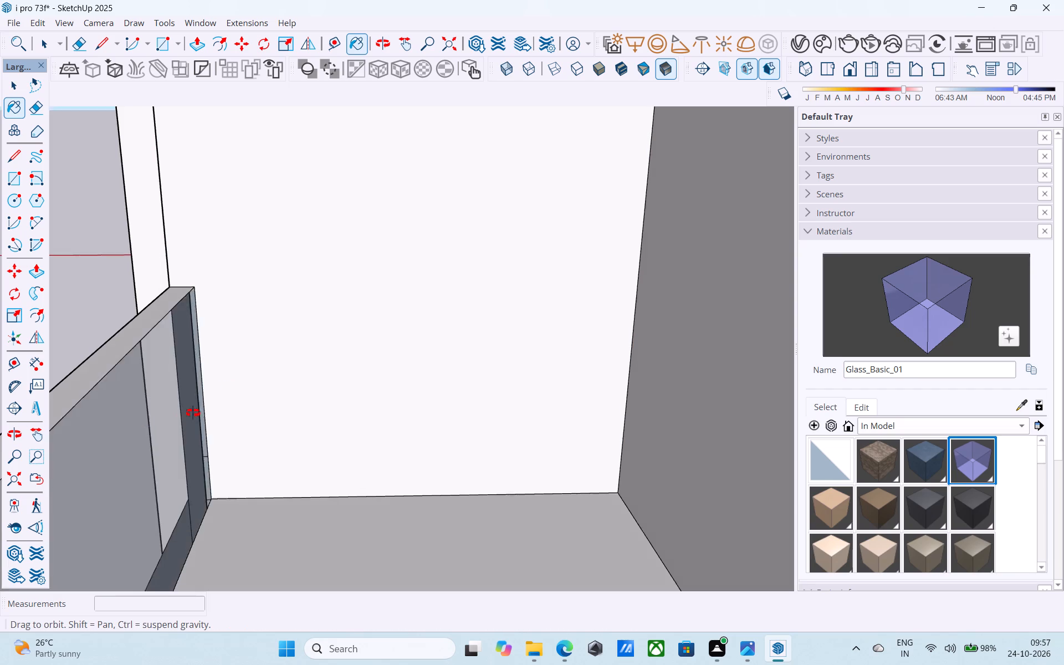
pyautogui.moveTo(193, 413); pyautogui.dragTo(208, 352, button='middle')
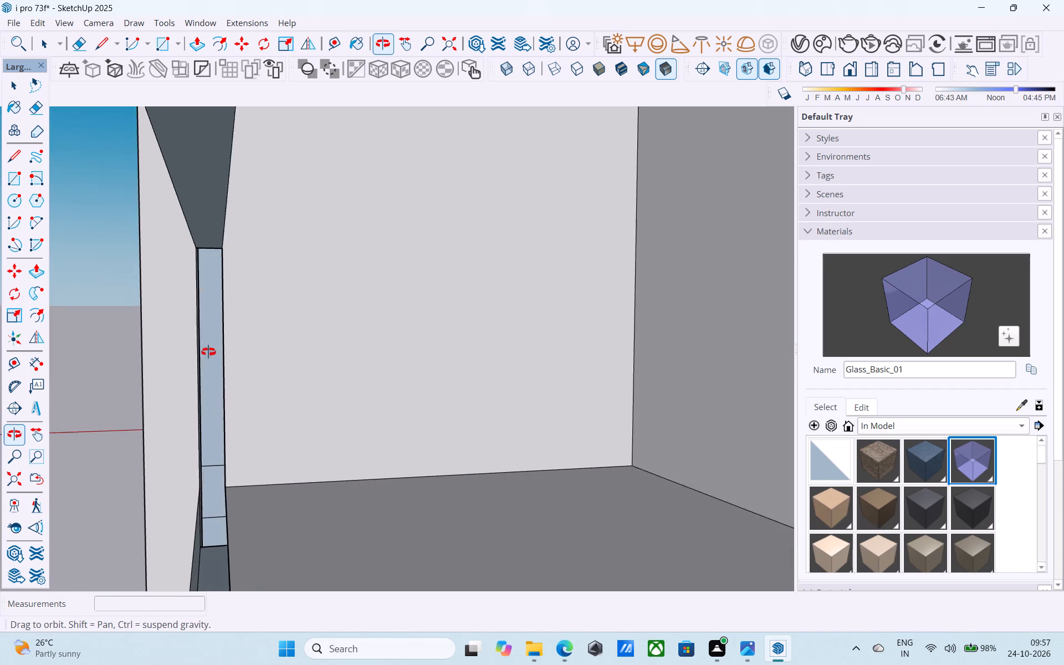
pyautogui.moveTo(208, 352); pyautogui.dragTo(207, 350, button='middle')
pyautogui.press('l')
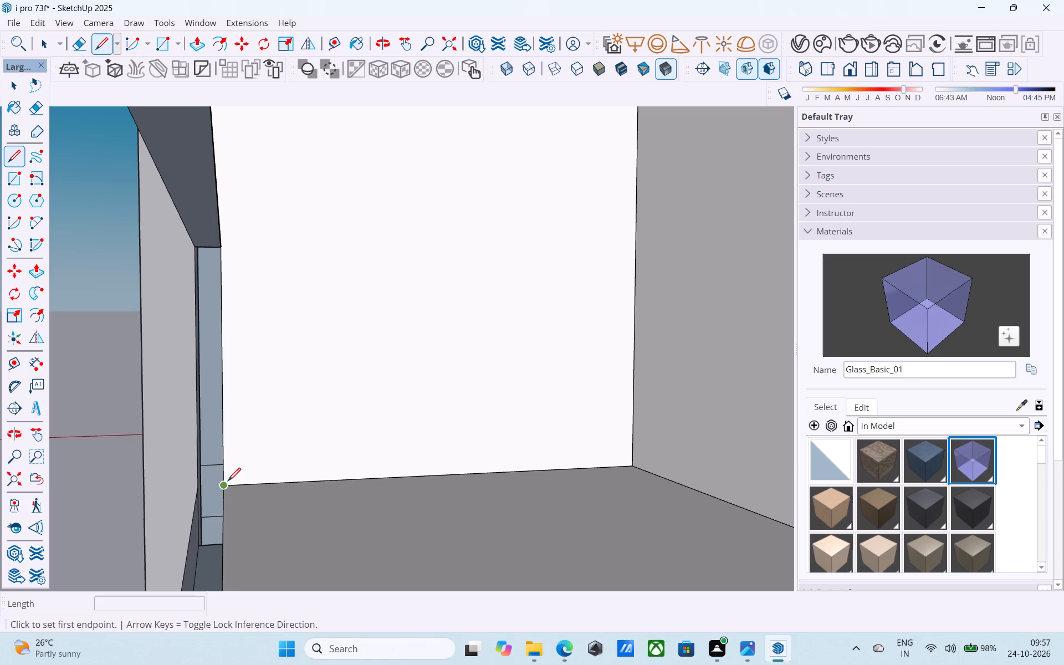
pyautogui.click(227, 482)
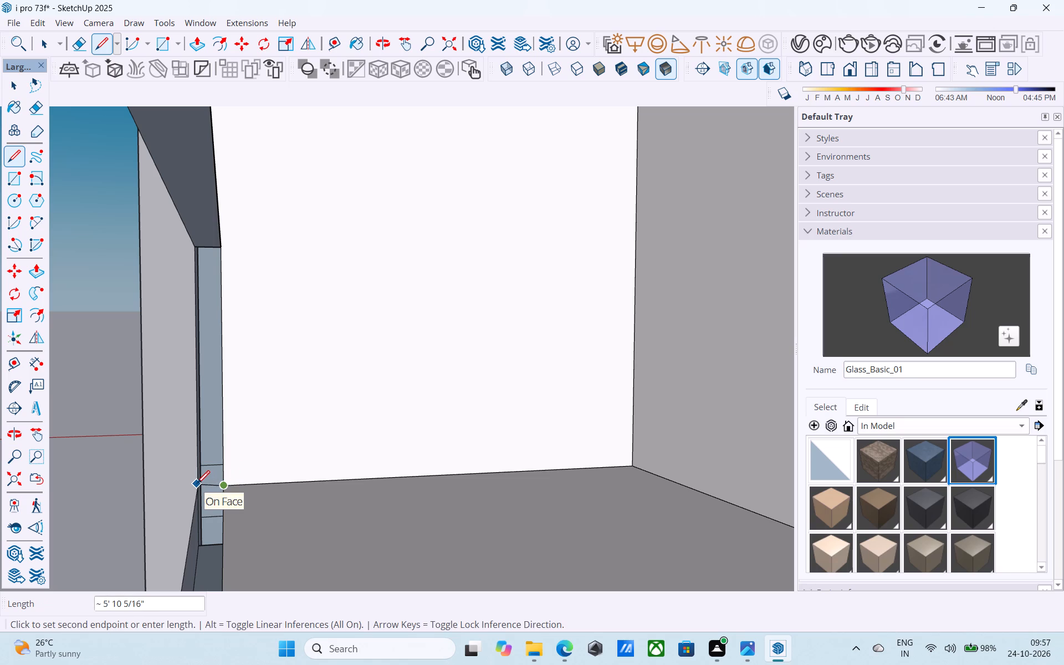
pyautogui.press('Left')
pyautogui.press('Left')
pyautogui.scroll(2, 199, 485)
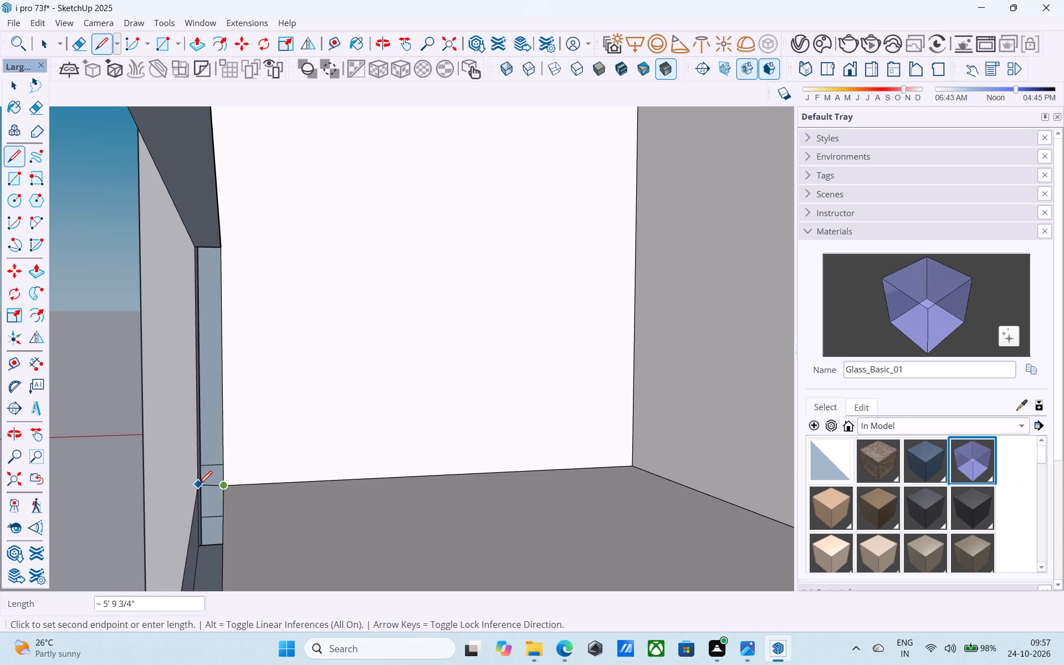
pyautogui.scroll(20, 199, 485)
pyautogui.scroll(2, 199, 485)
pyautogui.moveTo(201, 485); pyautogui.dragTo(333, 500, button='middle')
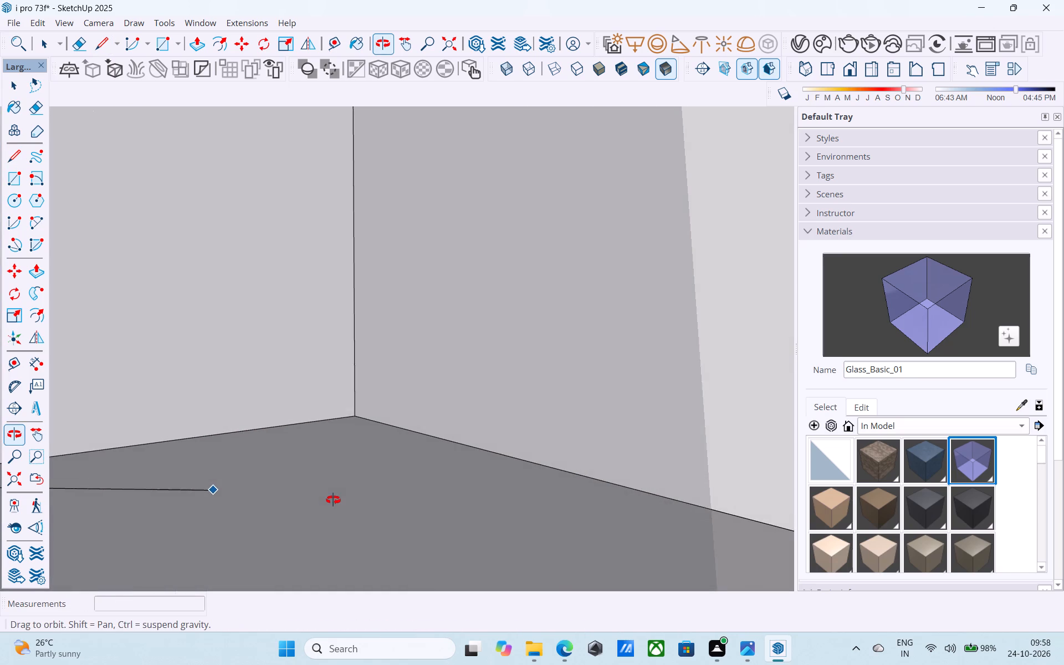
pyautogui.moveTo(333, 500); pyautogui.dragTo(331, 500, button='middle')
pyautogui.keyDown('shift'); pyautogui.moveTo(140, 500); pyautogui.dragTo(888, 353, button='middle'); pyautogui.keyUp('shift')
pyautogui.keyDown('shift'); pyautogui.scroll(1, 883, 354); pyautogui.keyUp('shift')
pyautogui.moveTo(329, 418); pyautogui.dragTo(915, 273, button='middle')
pyautogui.scroll(-5, 621, 355)
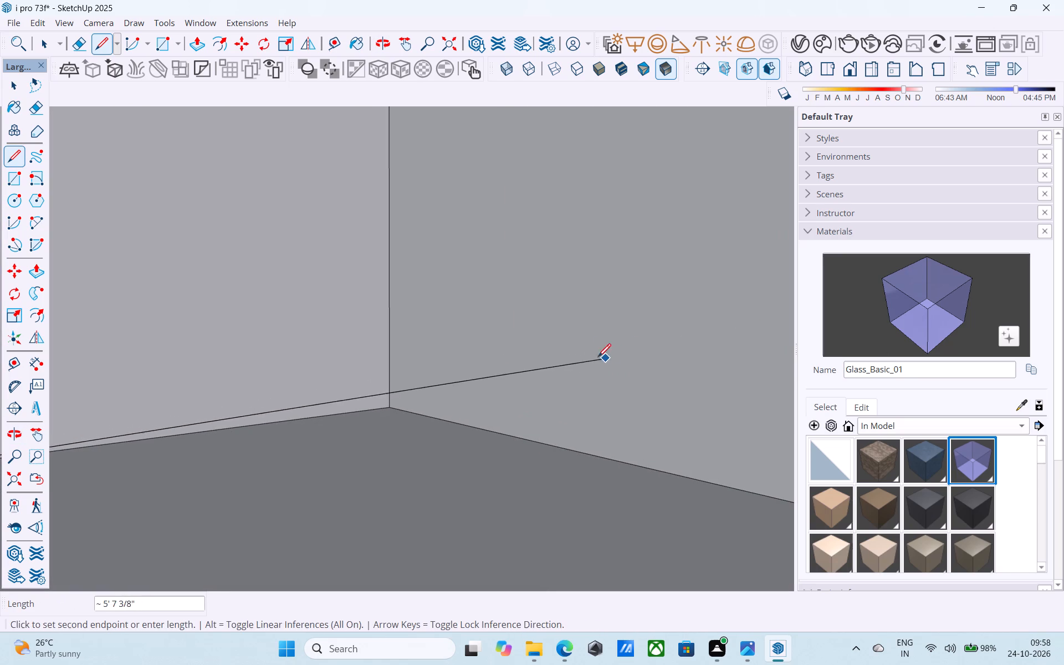
pyautogui.scroll(-20, 598, 358)
pyautogui.scroll(-20, 598, 358)
pyautogui.scroll(-1, 598, 358)
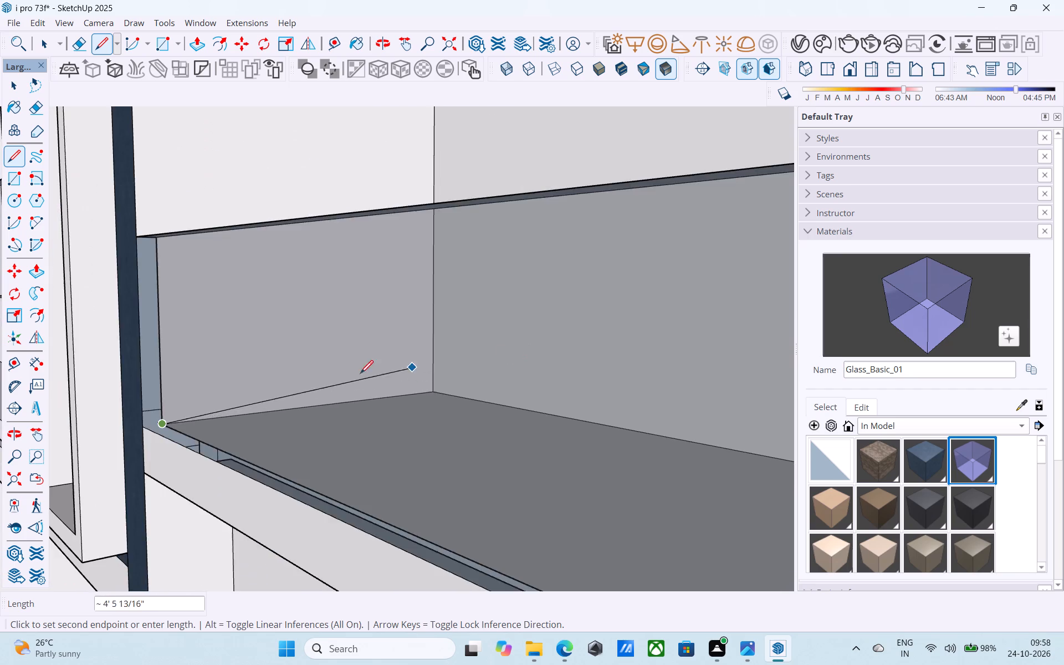
pyautogui.keyDown('shift'); pyautogui.moveTo(360, 375); pyautogui.dragTo(769, 370, button='middle'); pyautogui.keyUp('shift')
pyautogui.scroll(20, 513, 427)
pyautogui.scroll(2, 513, 427)
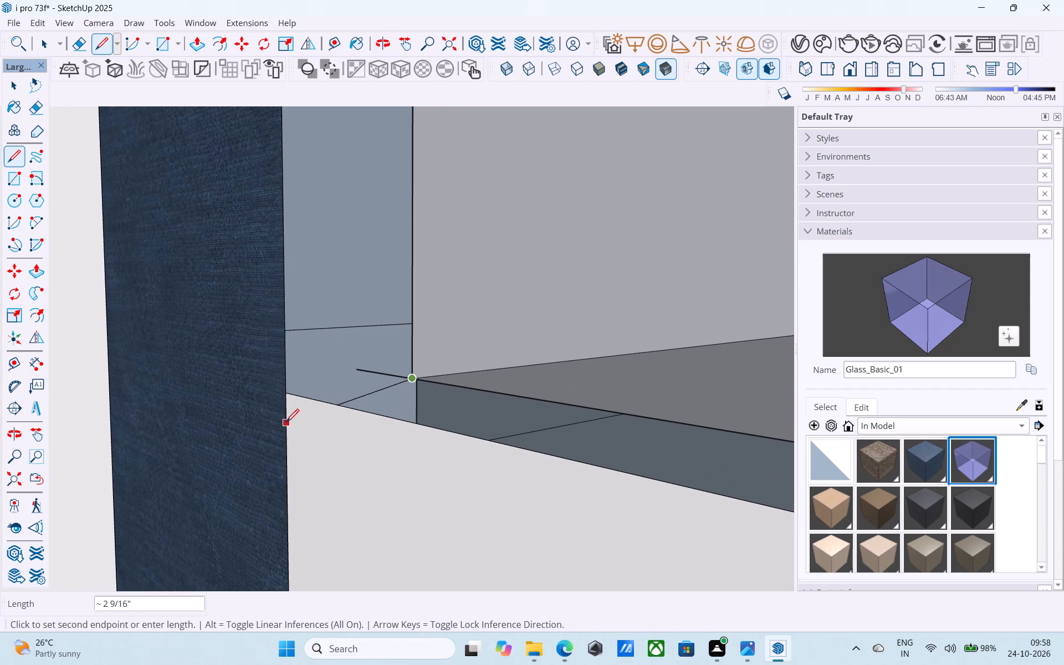
pyautogui.click(287, 395)
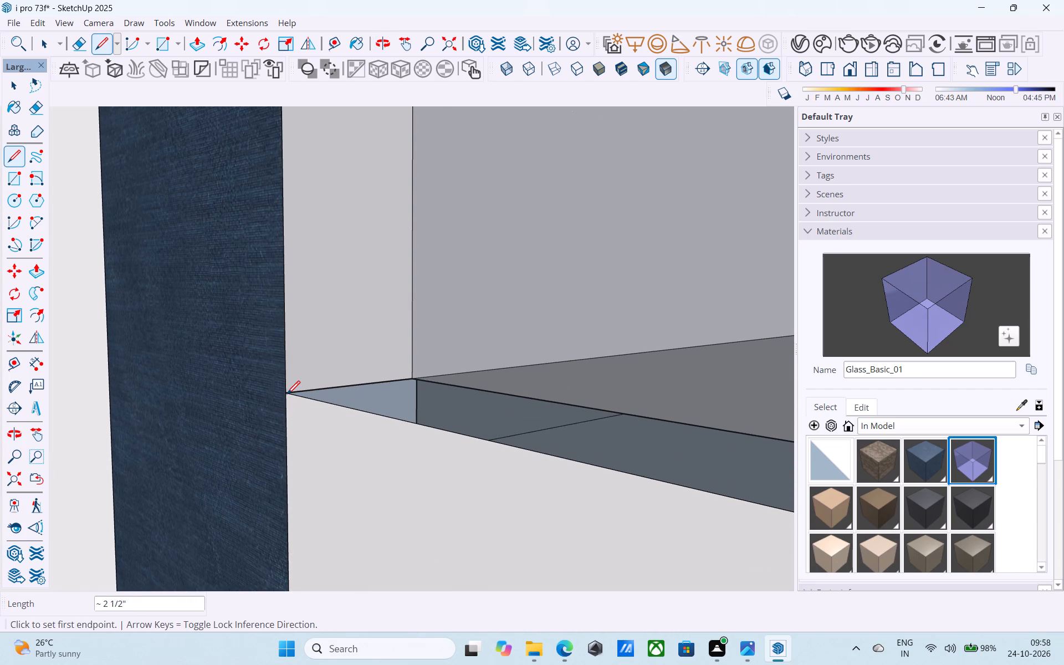
# Draw a line about 7" long across the parapet base's outer end, from the bay's front corner to the inner floor corner.
pyautogui.scroll(-1, 287, 395)
pyautogui.scroll(-20, 289, 395)
pyautogui.scroll(-4, 289, 395)
pyautogui.moveTo(534, 462); pyautogui.dragTo(423, 416, button='middle')
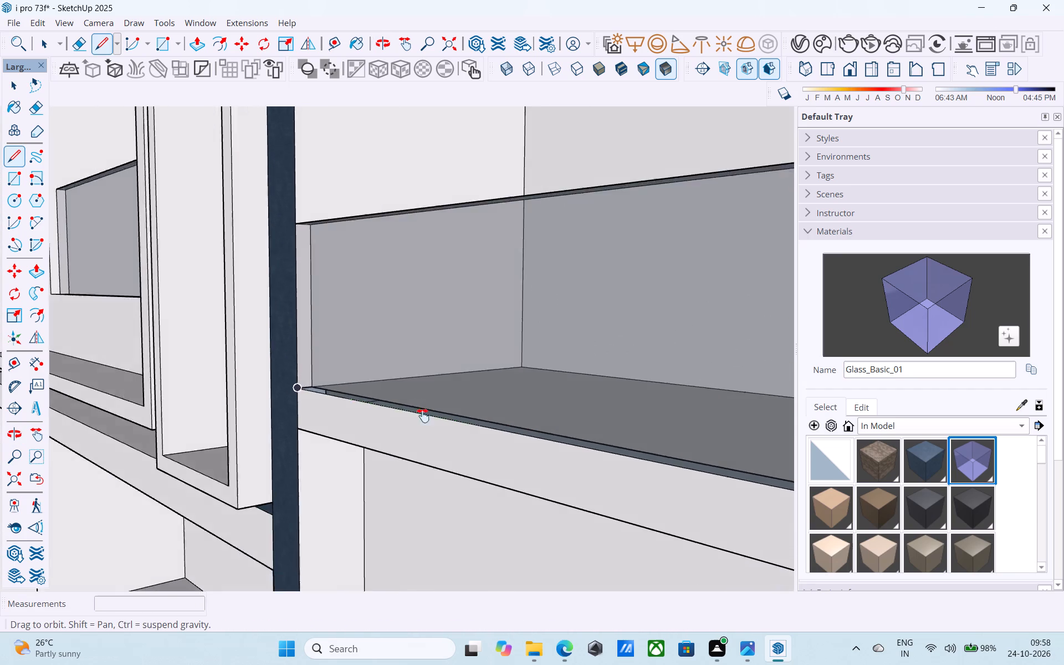
pyautogui.moveTo(423, 416); pyautogui.dragTo(183, 420, button='middle')
pyautogui.moveTo(600, 397); pyautogui.dragTo(569, 440, button='middle')
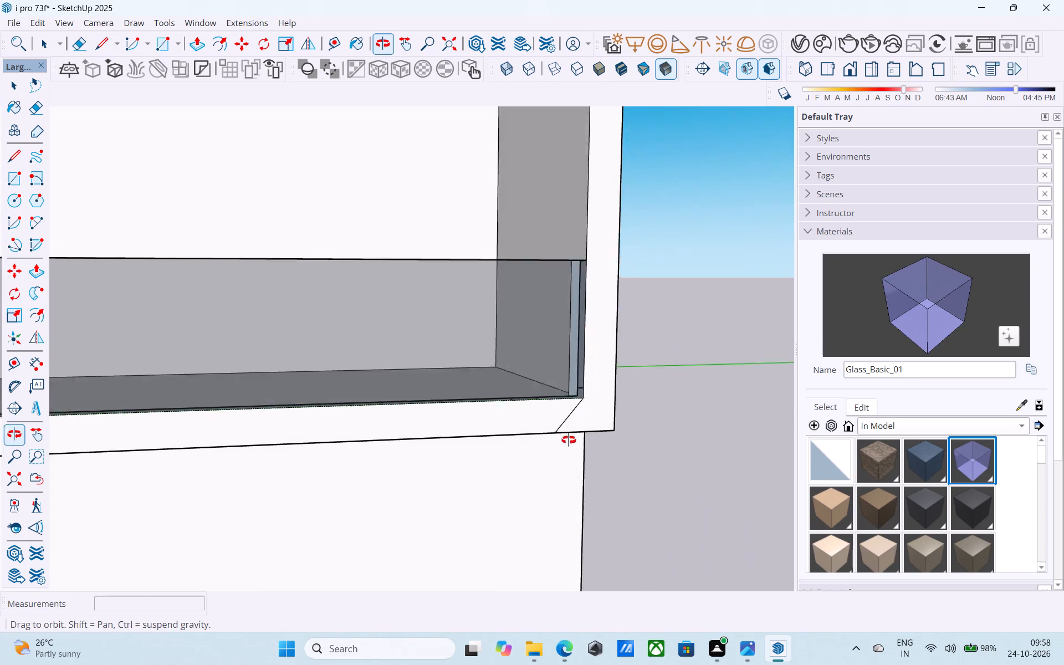
pyautogui.moveTo(569, 440); pyautogui.dragTo(569, 448, button='middle')
pyautogui.scroll(14, 569, 448)
pyautogui.moveTo(564, 421); pyautogui.dragTo(878, 512, button='middle')
pyautogui.scroll(1, 865, 515)
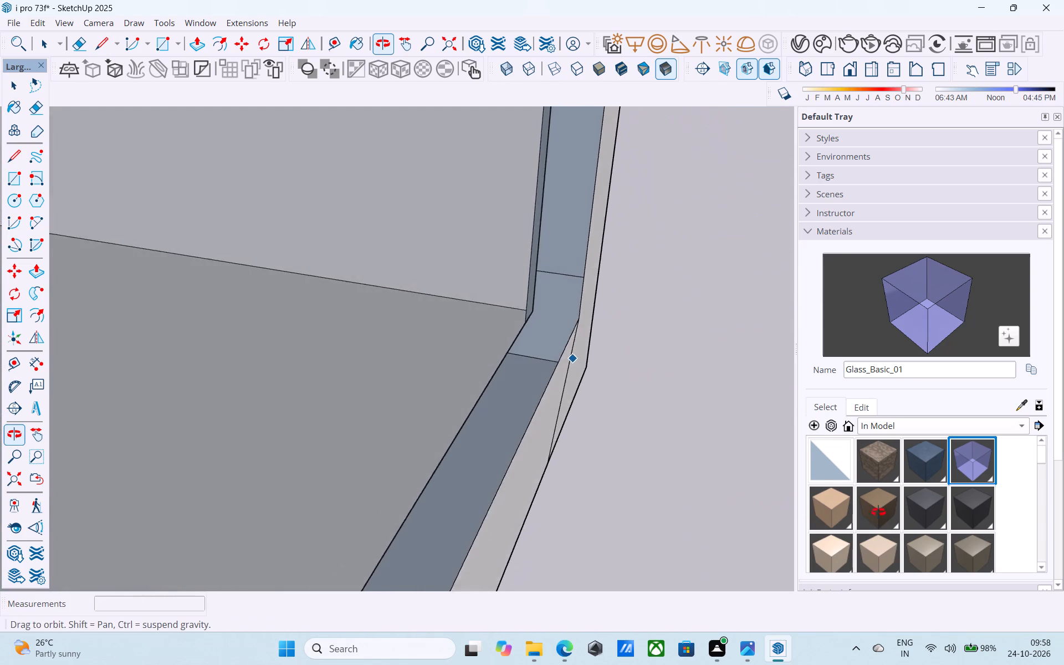
pyautogui.moveTo(878, 512); pyautogui.dragTo(904, 487, button='middle')
pyautogui.moveTo(514, 404); pyautogui.dragTo(555, 342, button='middle')
pyautogui.scroll(8, 555, 340)
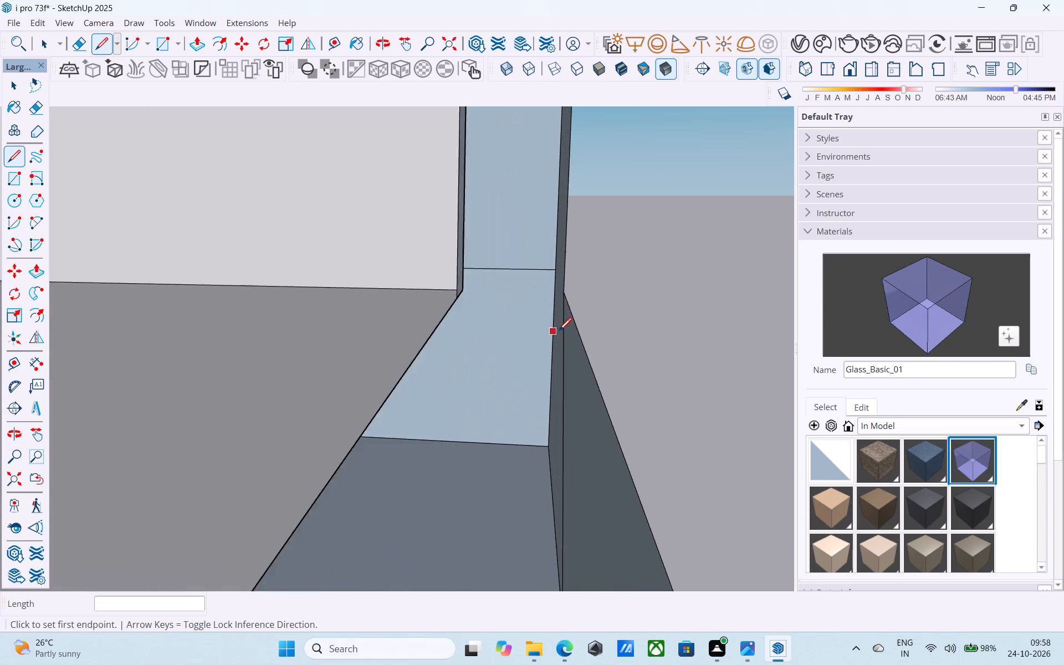
pyautogui.scroll(3, 559, 332)
pyautogui.click(567, 272)
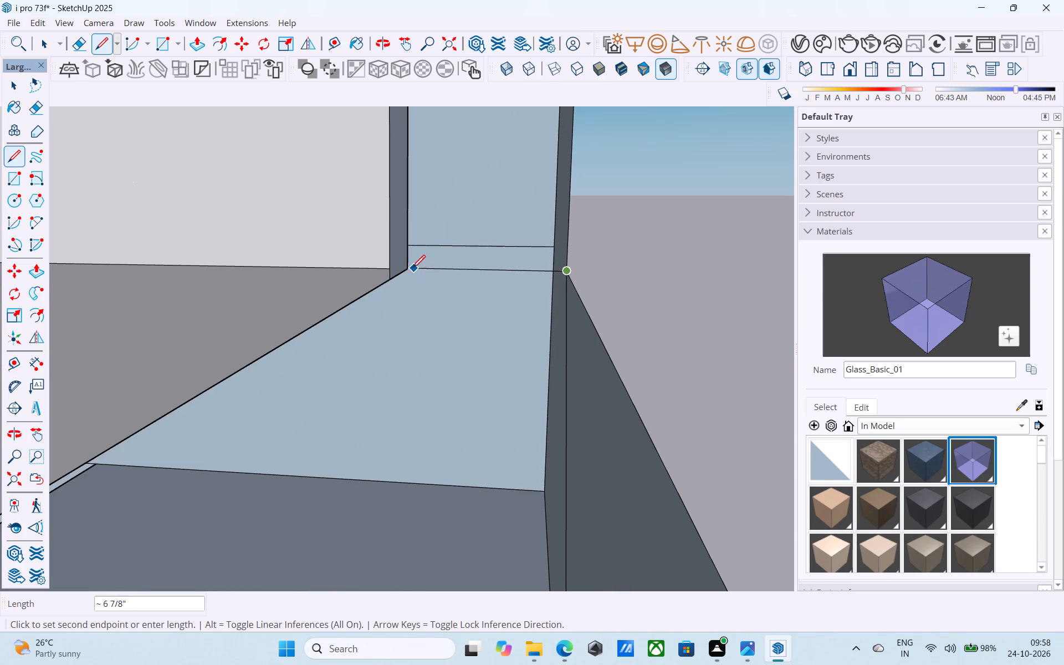
pyautogui.click(407, 270)
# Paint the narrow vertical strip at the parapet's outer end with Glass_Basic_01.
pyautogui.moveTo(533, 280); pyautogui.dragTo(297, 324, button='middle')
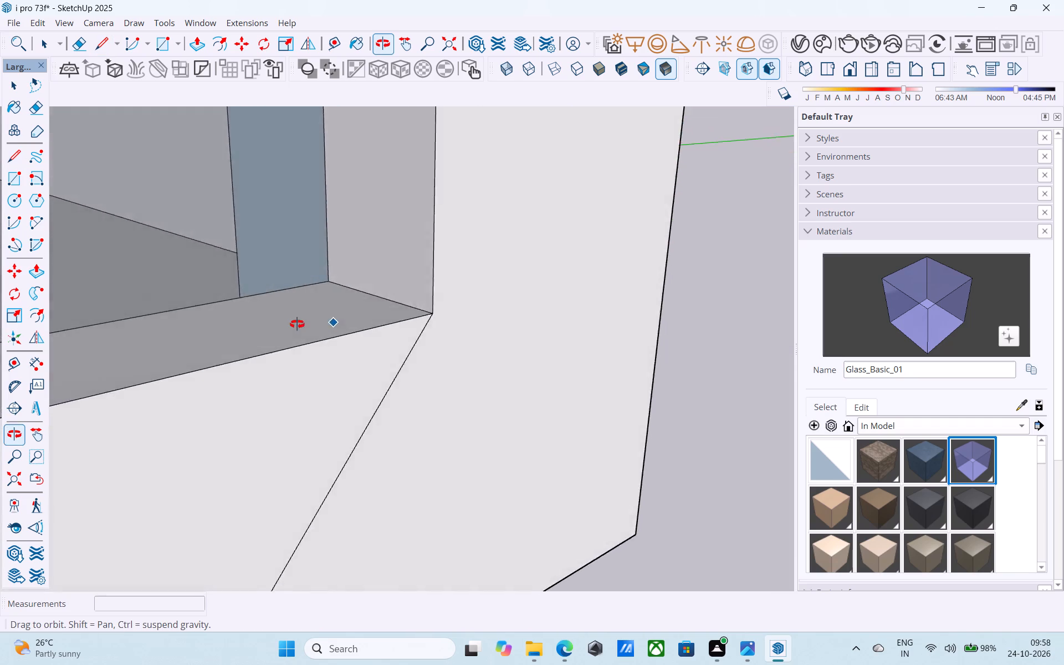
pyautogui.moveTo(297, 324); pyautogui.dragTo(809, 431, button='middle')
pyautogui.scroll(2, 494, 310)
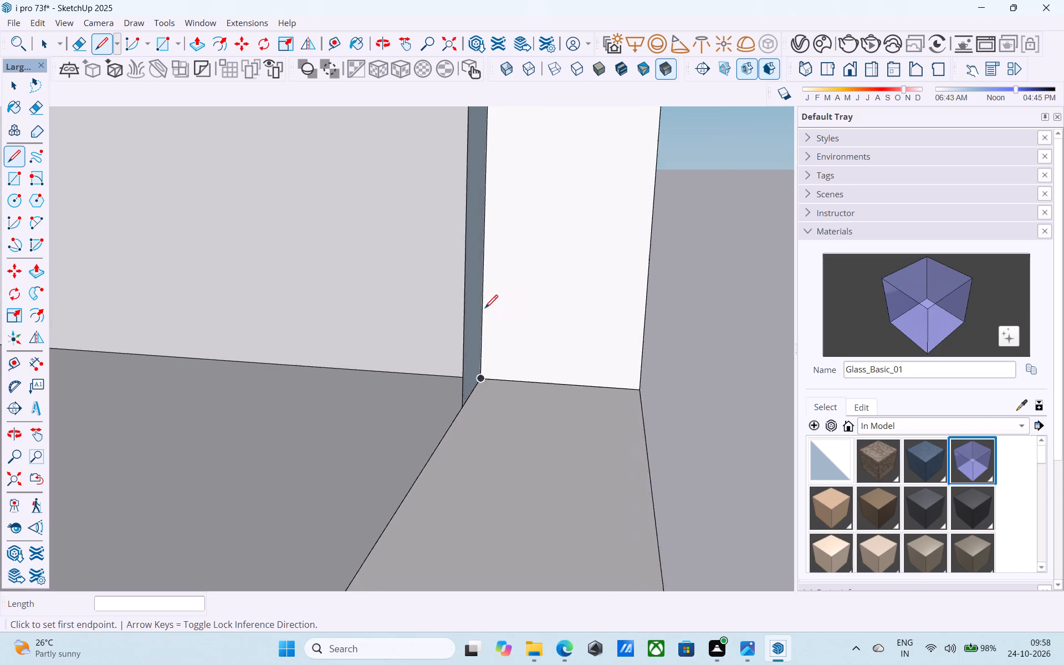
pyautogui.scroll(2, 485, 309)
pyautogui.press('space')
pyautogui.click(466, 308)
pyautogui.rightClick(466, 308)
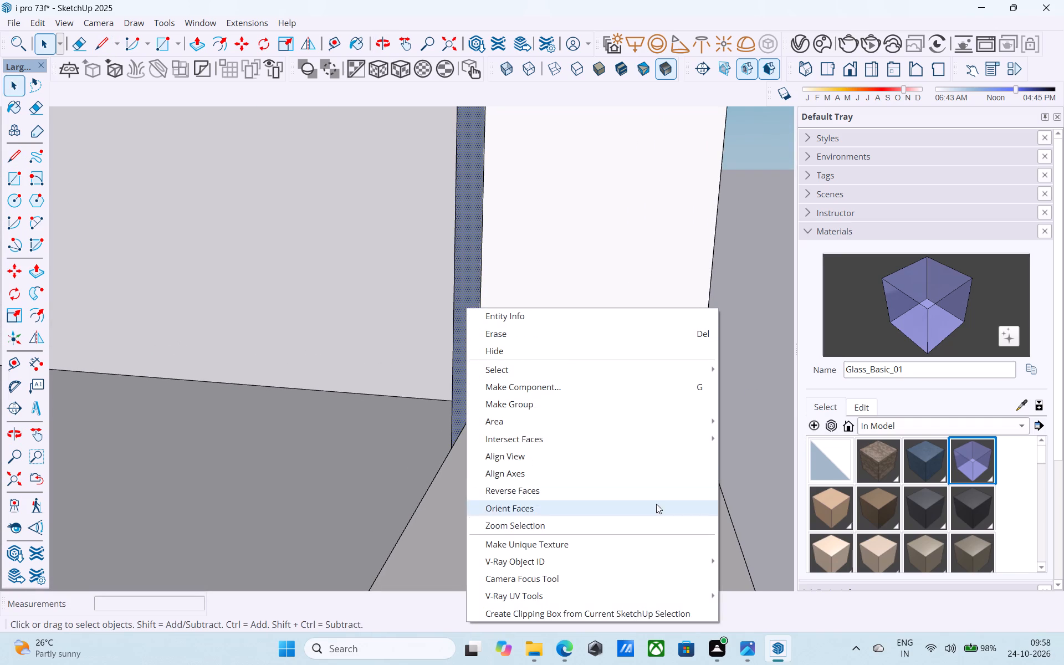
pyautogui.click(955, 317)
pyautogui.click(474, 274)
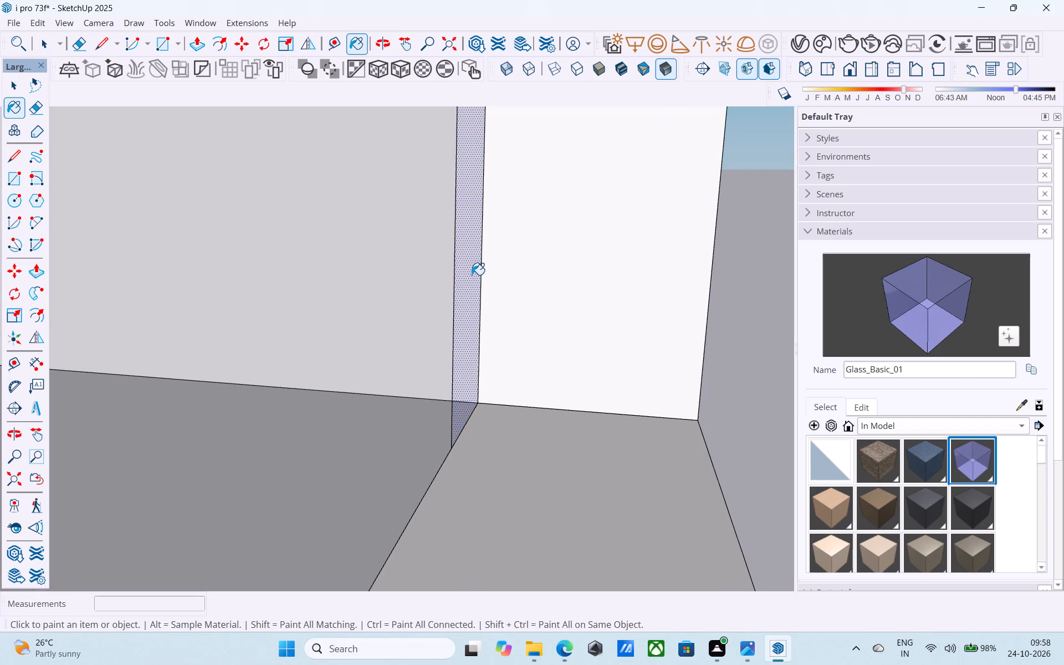
# Erase the vertical edge of the narrow strip at the parapet's outer end.
pyautogui.write('re')
pyautogui.moveTo(450, 279); pyautogui.dragTo(429, 285)
pyautogui.moveTo(448, 283); pyautogui.dragTo(458, 281)
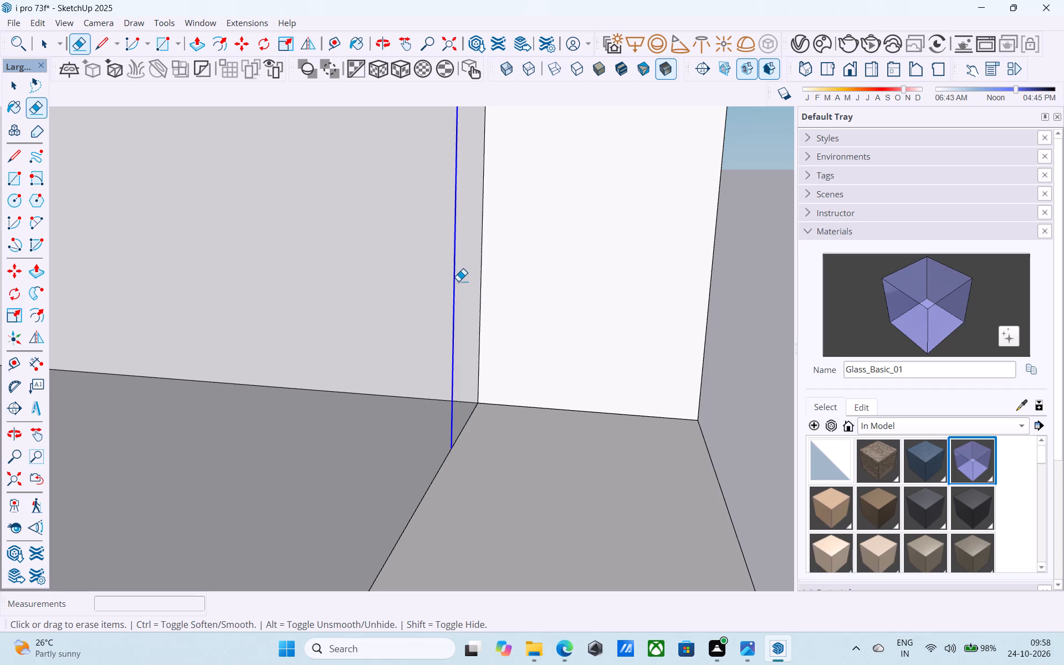
pyautogui.press('space')
# Examine the cleaned-up bay corner and the building's whole front facade from outside.
pyautogui.moveTo(451, 279); pyautogui.dragTo(256, 278, button='middle')
pyautogui.scroll(-20, 257, 277)
pyautogui.scroll(-3, 257, 277)
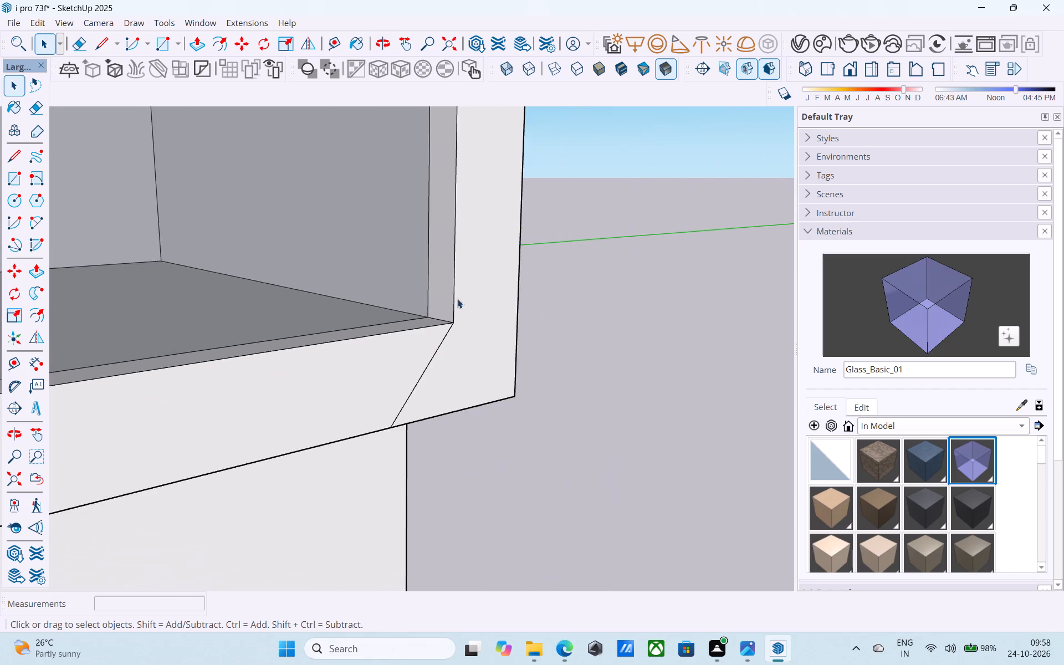
pyautogui.scroll(-10, 457, 299)
pyautogui.scroll(1, 472, 298)
pyautogui.scroll(-20, 472, 298)
pyautogui.scroll(-2, 472, 298)
pyautogui.moveTo(495, 296); pyautogui.dragTo(381, 321, button='middle')
pyautogui.scroll(-5, 385, 318)
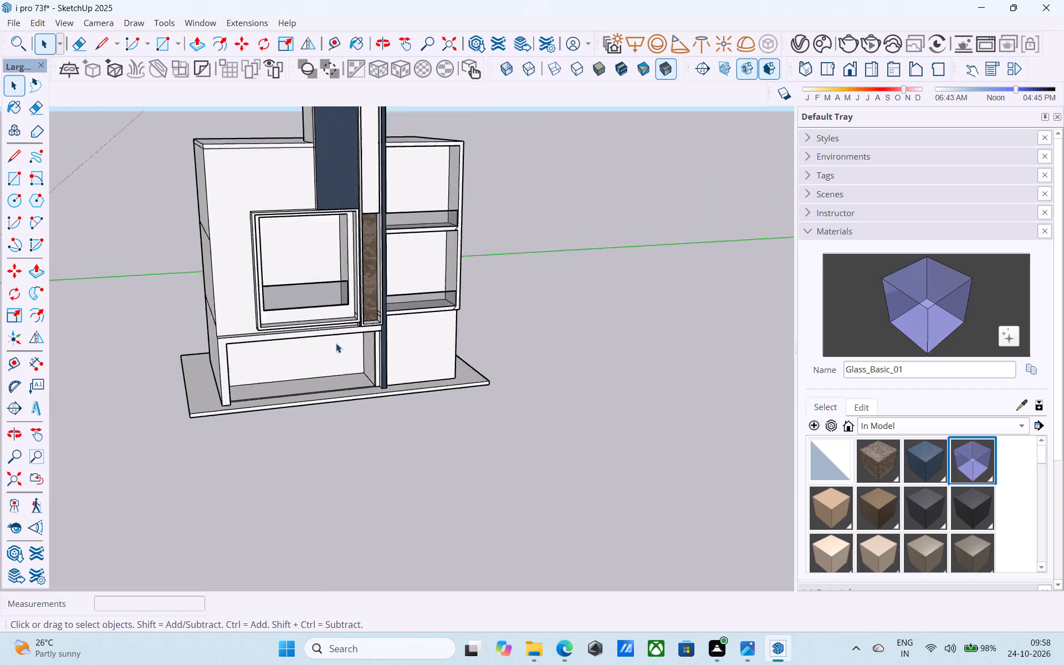
pyautogui.scroll(-2, 336, 343)
pyautogui.moveTo(341, 341); pyautogui.dragTo(316, 319, button='middle')
pyautogui.scroll(6, 361, 255)
pyautogui.moveTo(364, 248); pyautogui.dragTo(349, 252, button='middle')
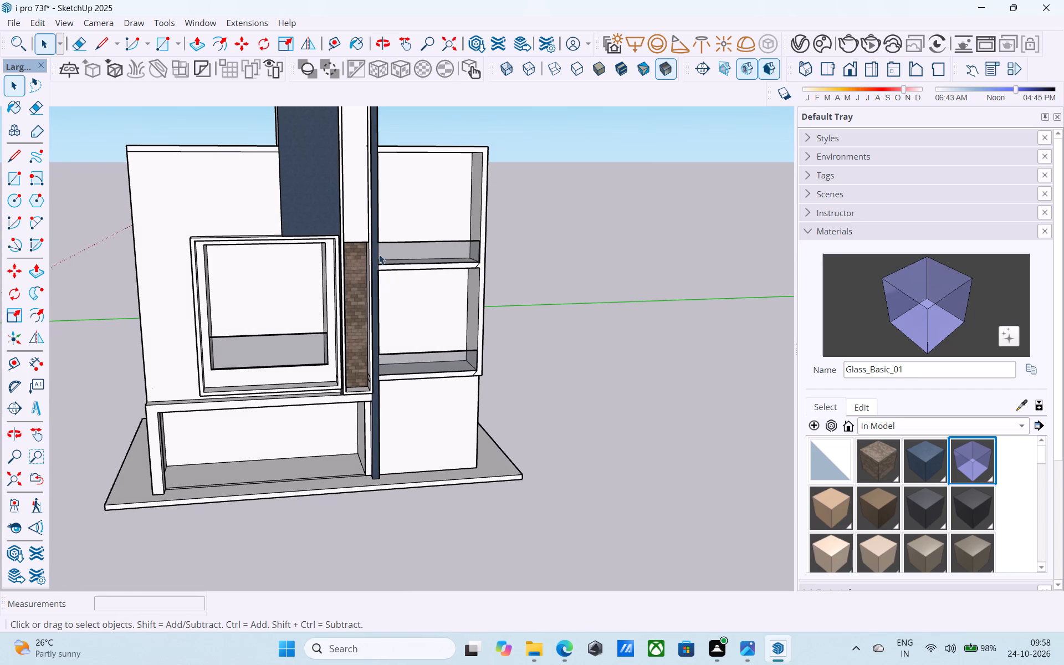
# Place two vertical guides on the upper-storey side bay's back wall, each 2' in from a side edge.
pyautogui.scroll(2, 395, 254)
pyautogui.keyDown('shift'); pyautogui.moveTo(446, 245); pyautogui.dragTo(414, 409, button='middle'); pyautogui.keyUp('shift')
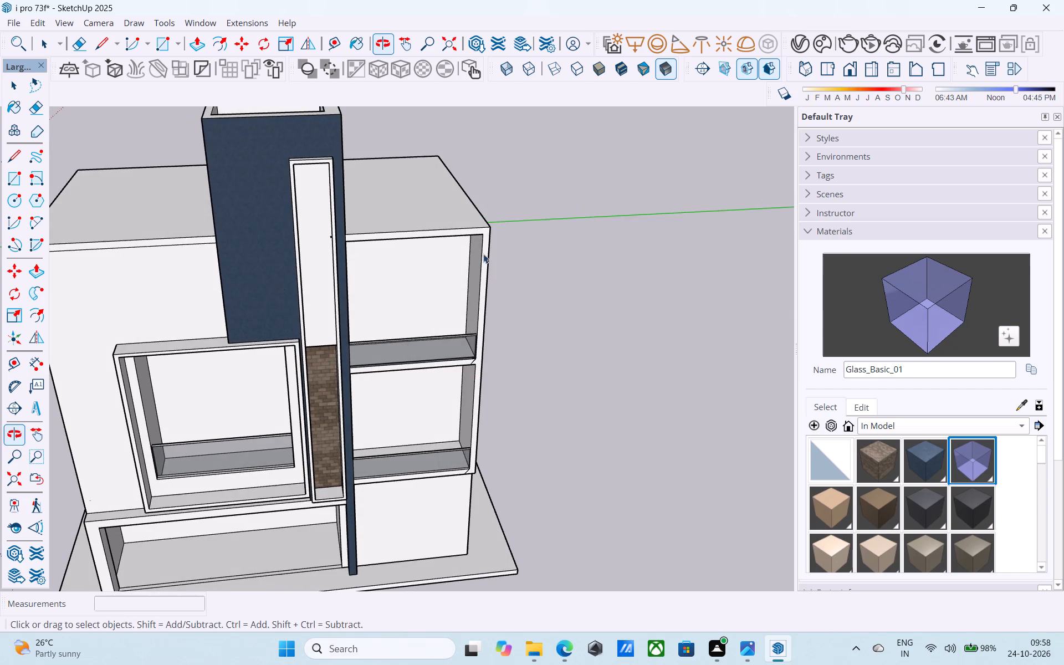
pyautogui.keyDown('shift'); pyautogui.moveTo(402, 279); pyautogui.dragTo(336, 454, button='middle'); pyautogui.keyUp('shift')
pyautogui.scroll(7, 352, 441)
pyautogui.moveTo(369, 377); pyautogui.dragTo(362, 393, button='middle')
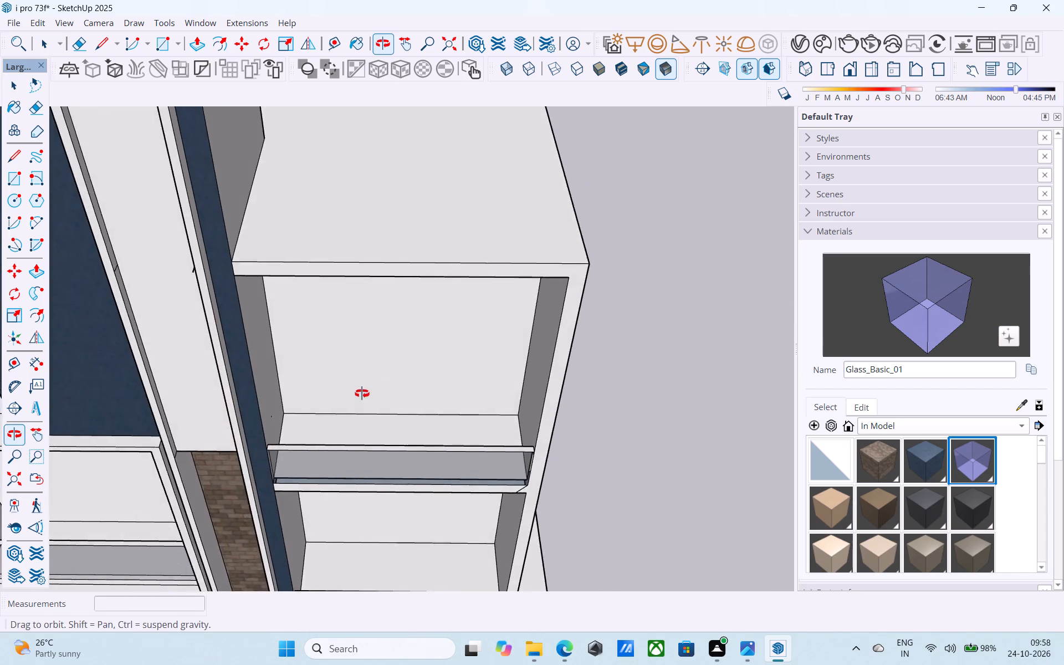
pyautogui.moveTo(362, 393); pyautogui.dragTo(355, 320, button='middle')
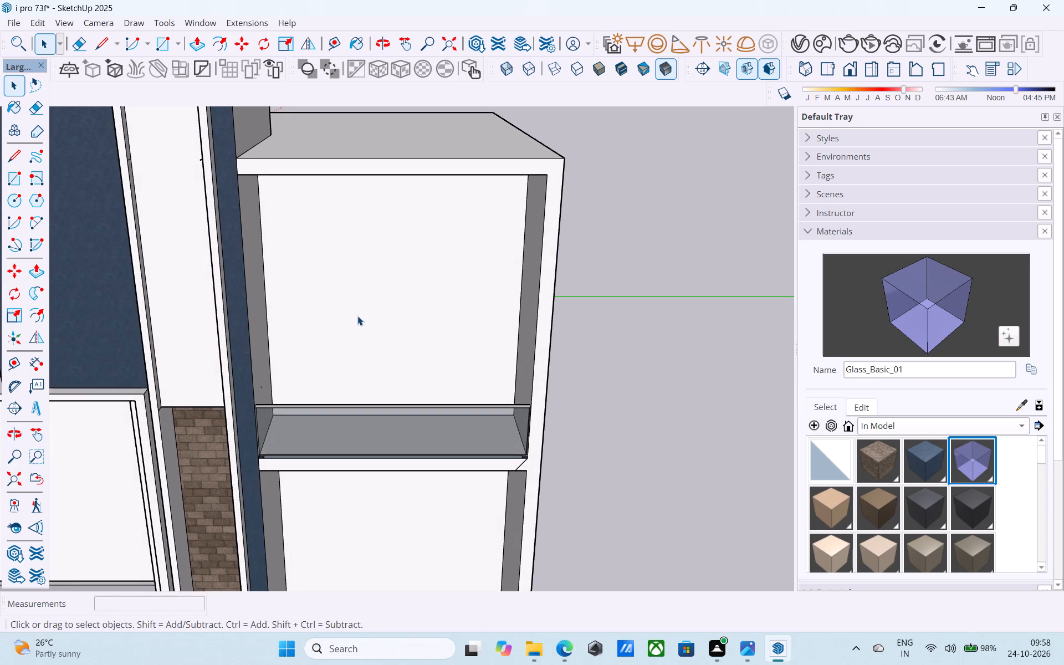
pyautogui.press('t')
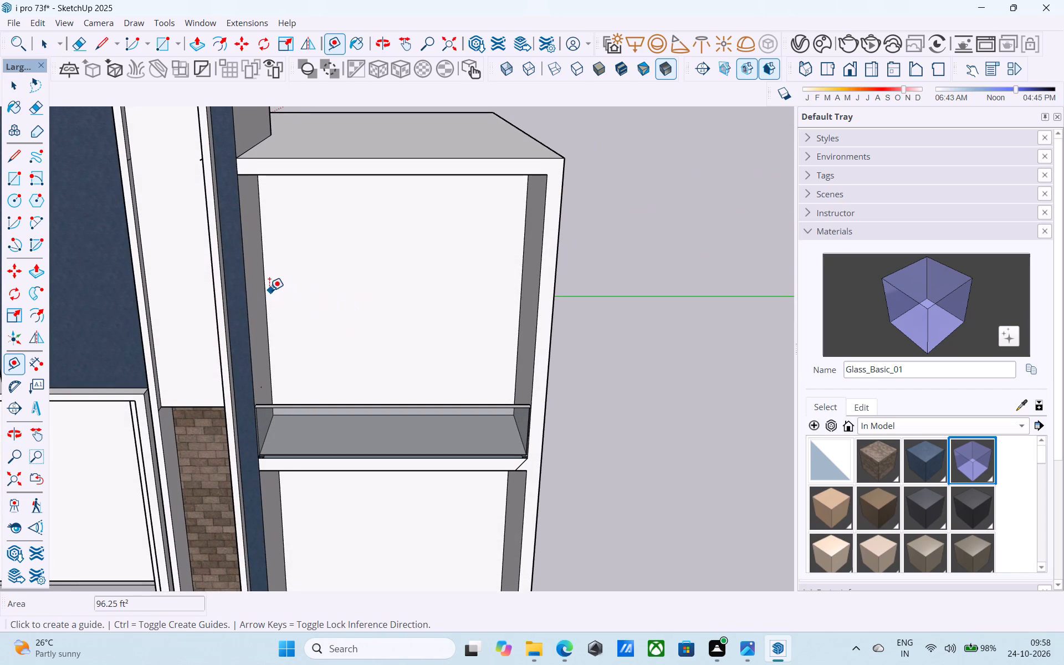
pyautogui.click(267, 288)
pyautogui.write("2'")
pyautogui.press('Return')
pyautogui.moveTo(260, 260); pyautogui.dragTo(431, 268, button='middle')
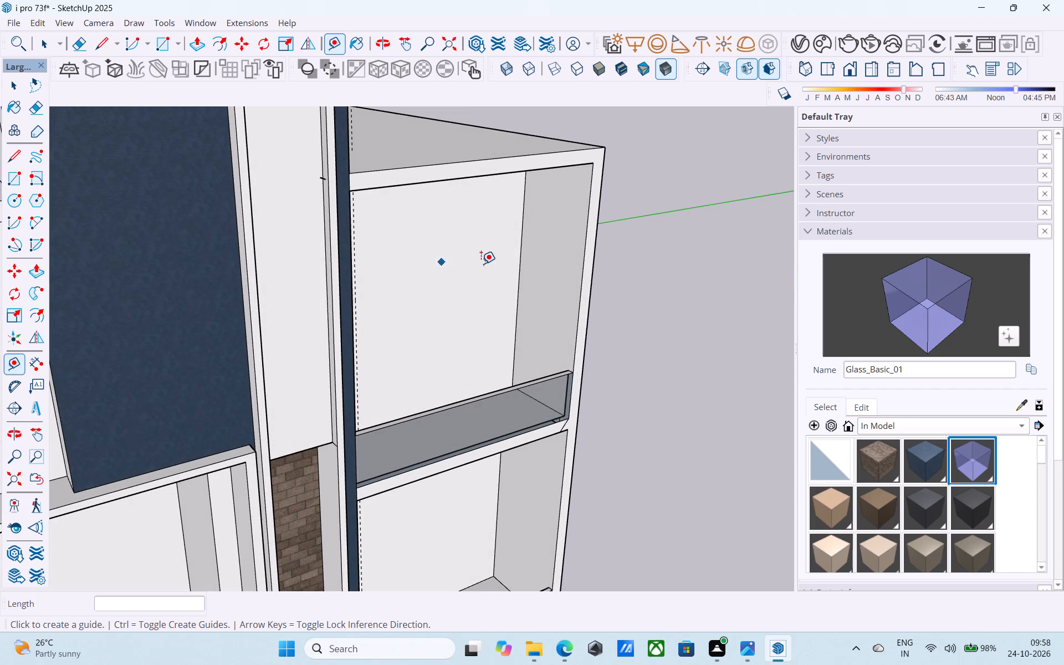
pyautogui.click(519, 261)
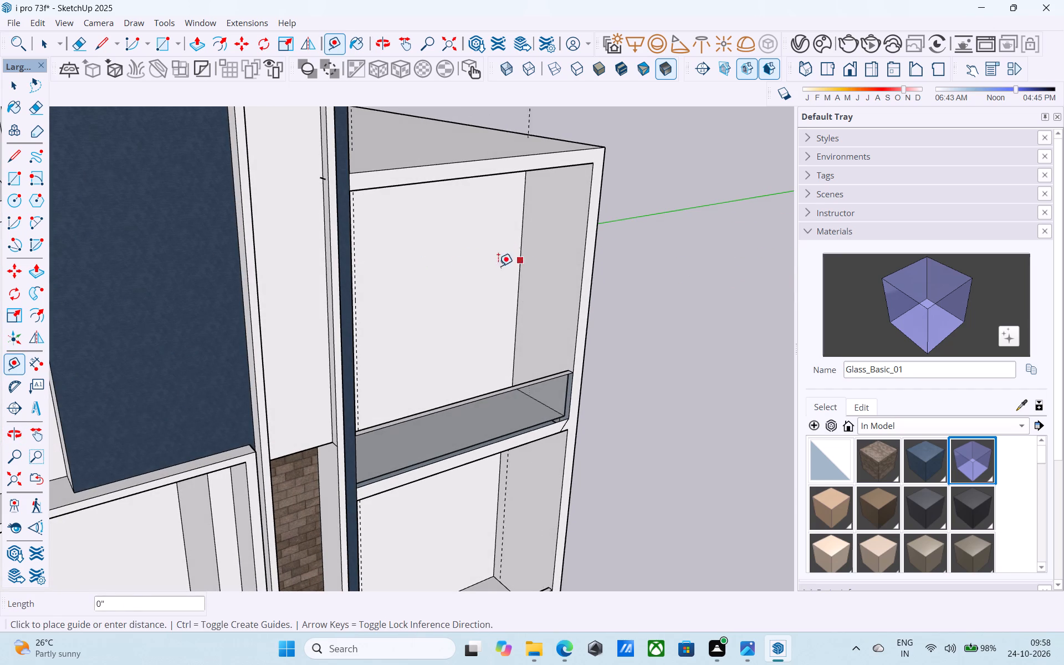
pyautogui.write("2'")
pyautogui.press('Return')
pyautogui.press('space')
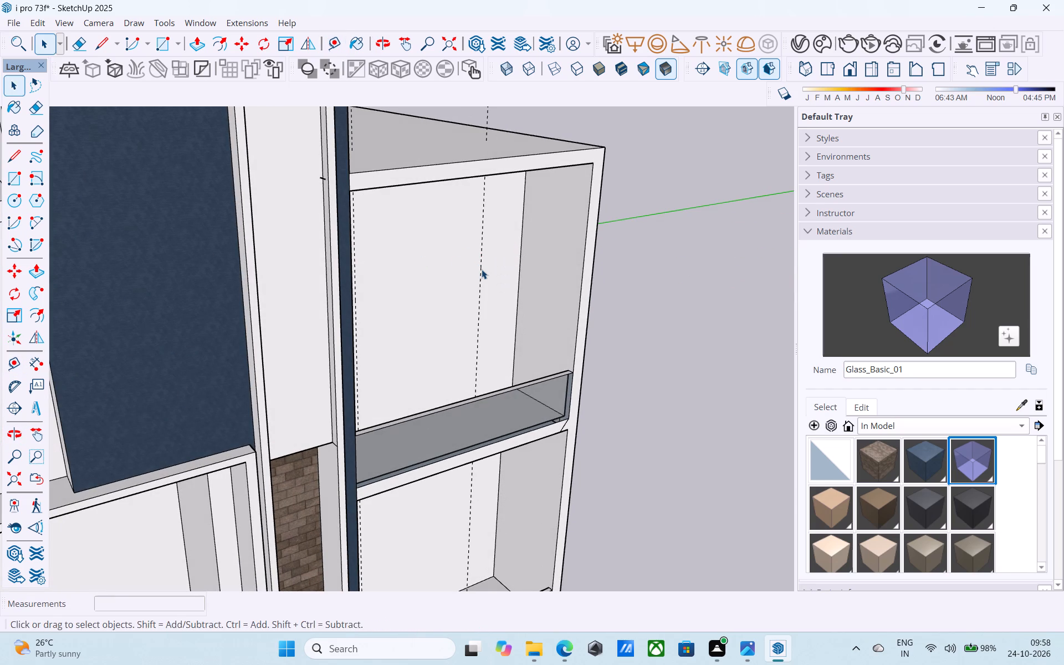
# Place a horizontal guide on the upper bay's back wall, 7' above its floor edge.
pyautogui.moveTo(482, 269); pyautogui.dragTo(329, 325, button='middle')
pyautogui.scroll(2, 354, 377)
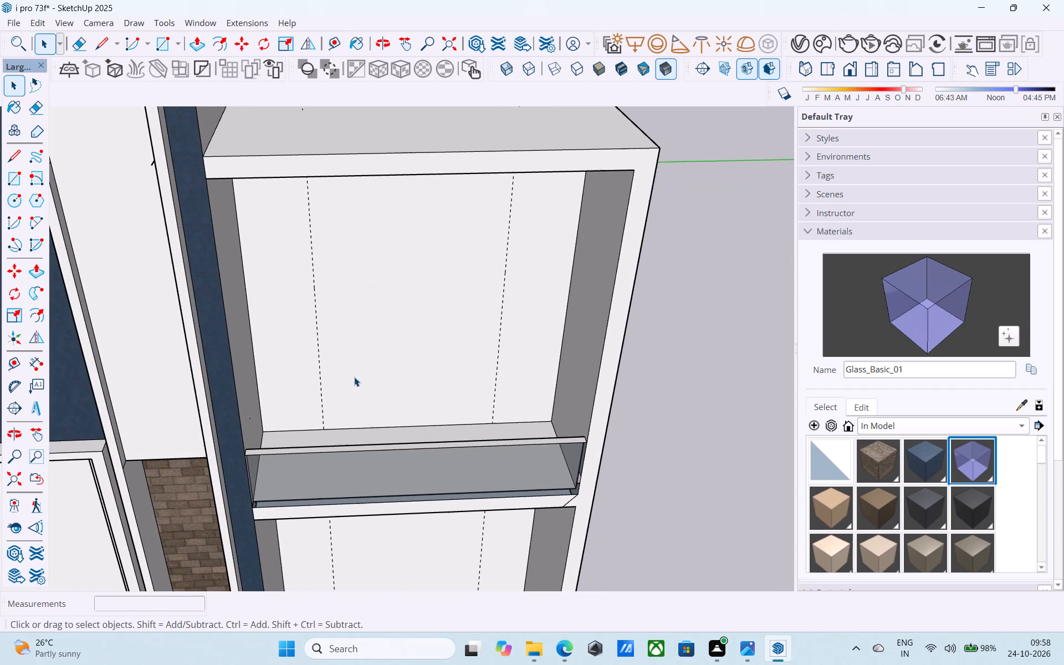
pyautogui.press('r')
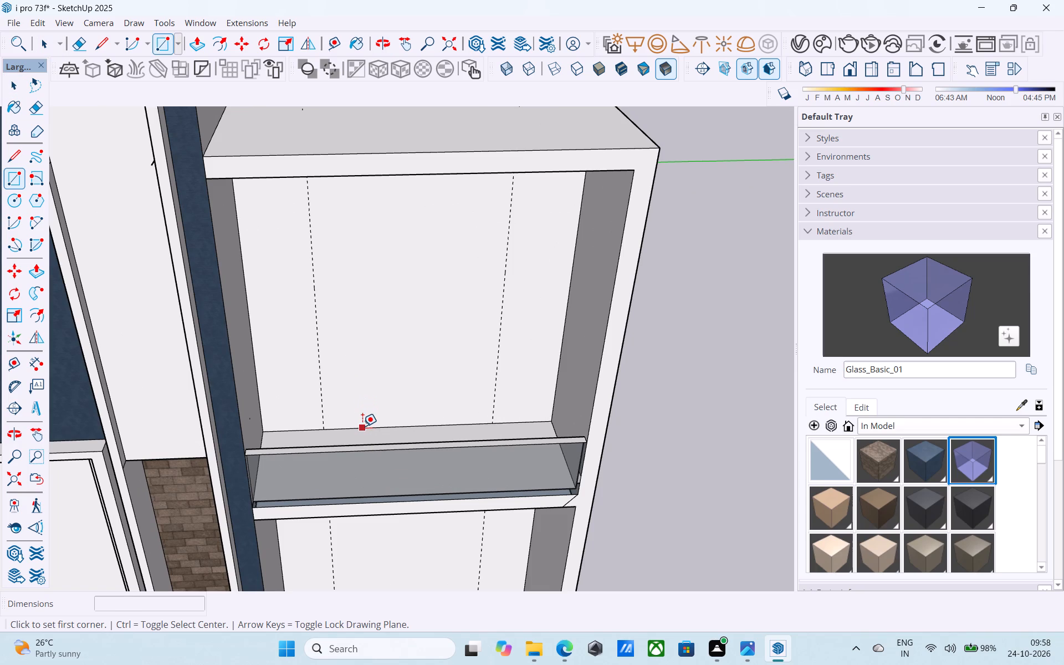
pyautogui.press('t')
pyautogui.click(362, 426)
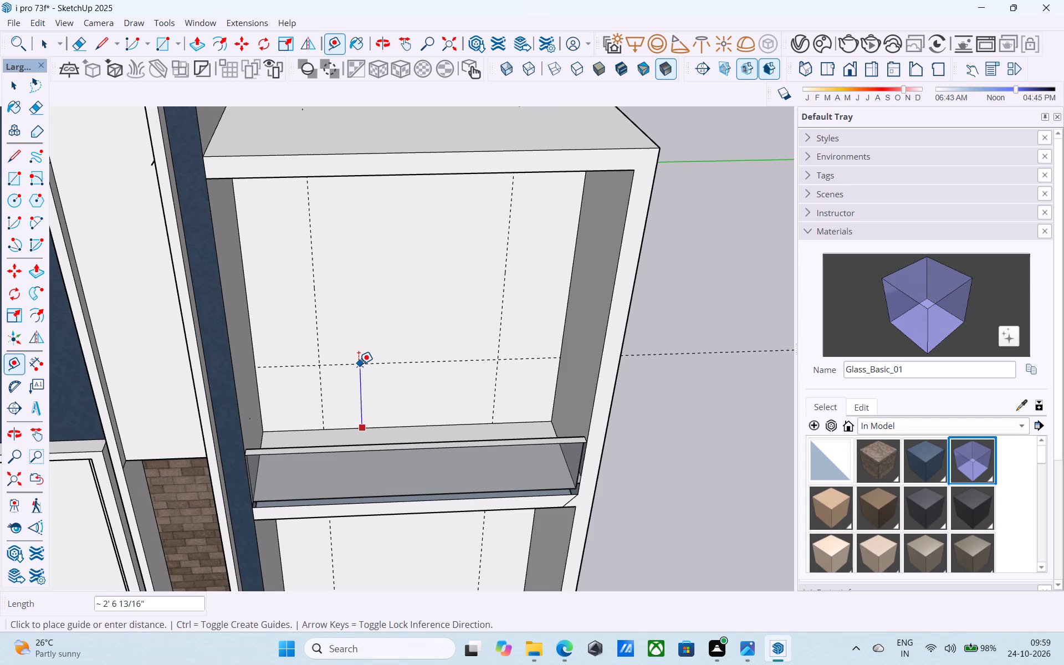
pyautogui.write("7'")
pyautogui.press('Return')
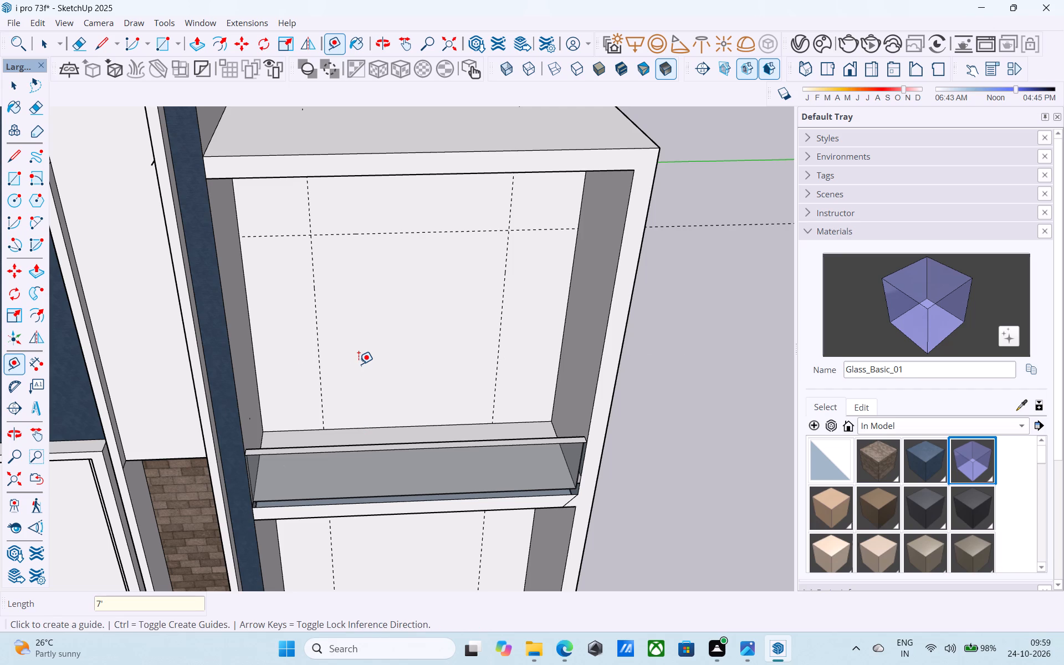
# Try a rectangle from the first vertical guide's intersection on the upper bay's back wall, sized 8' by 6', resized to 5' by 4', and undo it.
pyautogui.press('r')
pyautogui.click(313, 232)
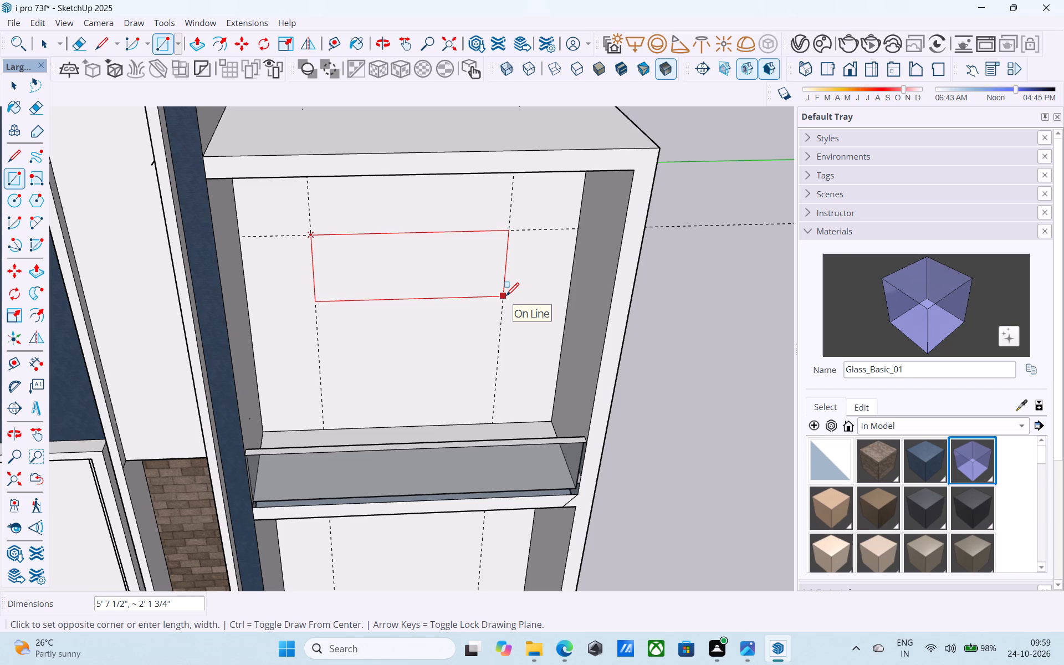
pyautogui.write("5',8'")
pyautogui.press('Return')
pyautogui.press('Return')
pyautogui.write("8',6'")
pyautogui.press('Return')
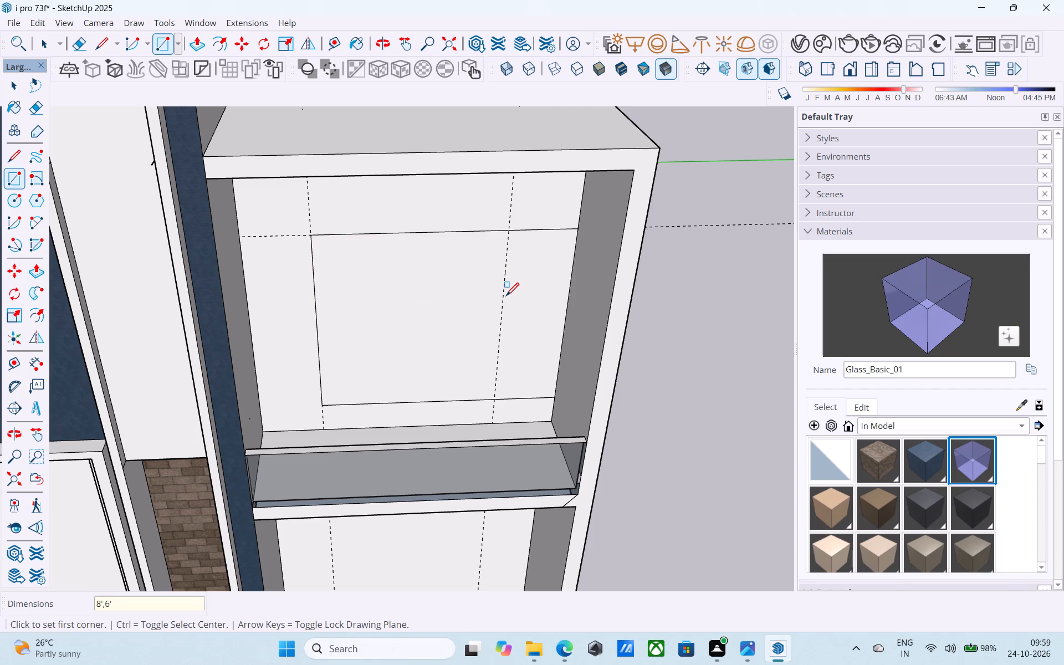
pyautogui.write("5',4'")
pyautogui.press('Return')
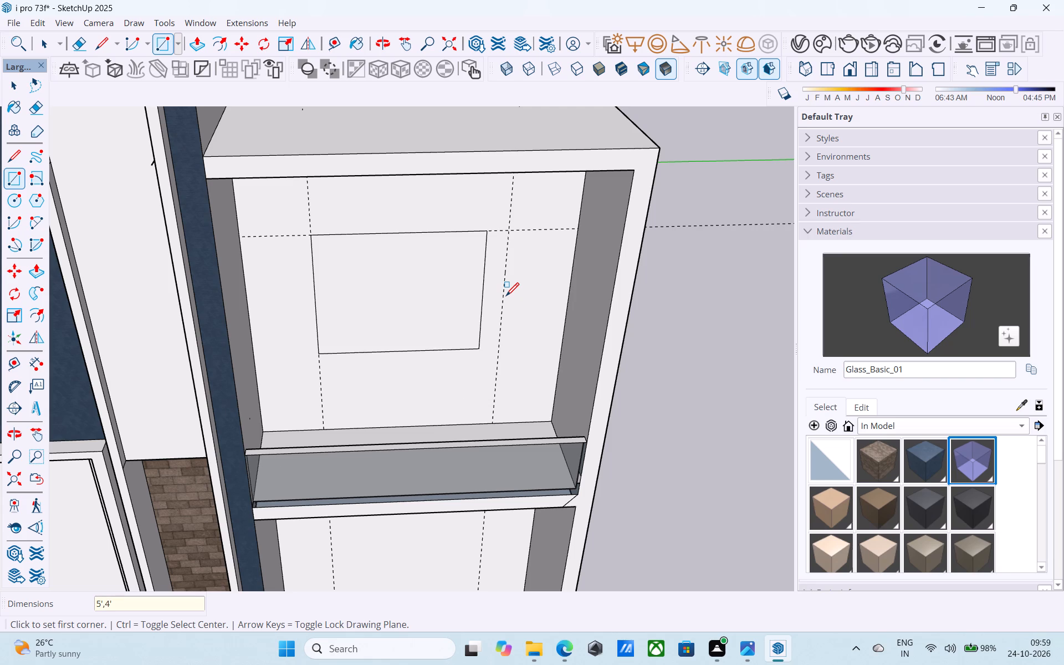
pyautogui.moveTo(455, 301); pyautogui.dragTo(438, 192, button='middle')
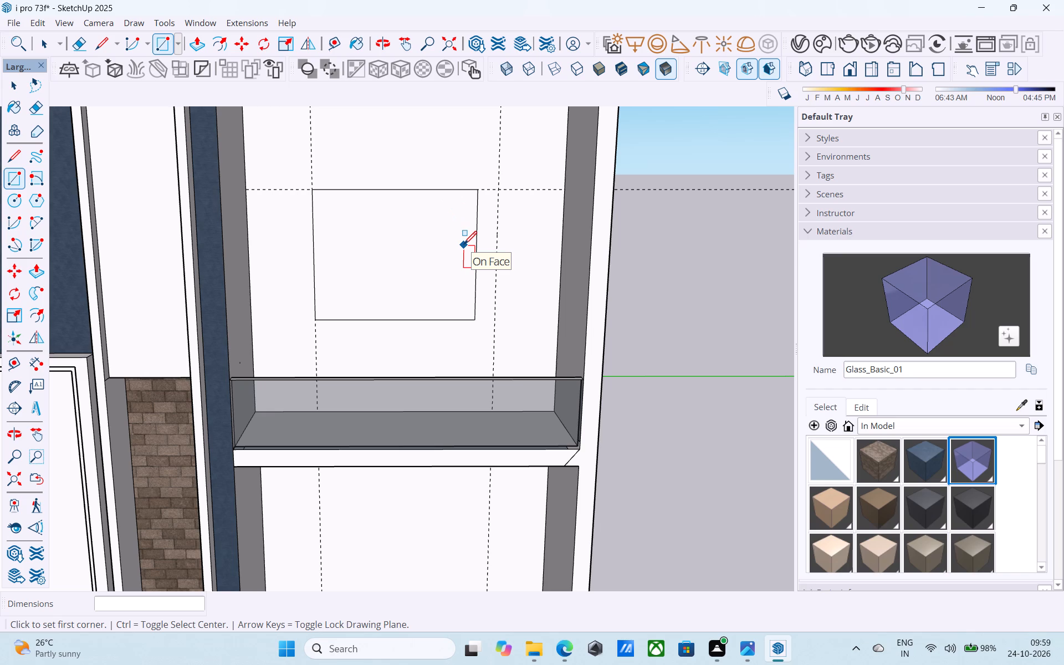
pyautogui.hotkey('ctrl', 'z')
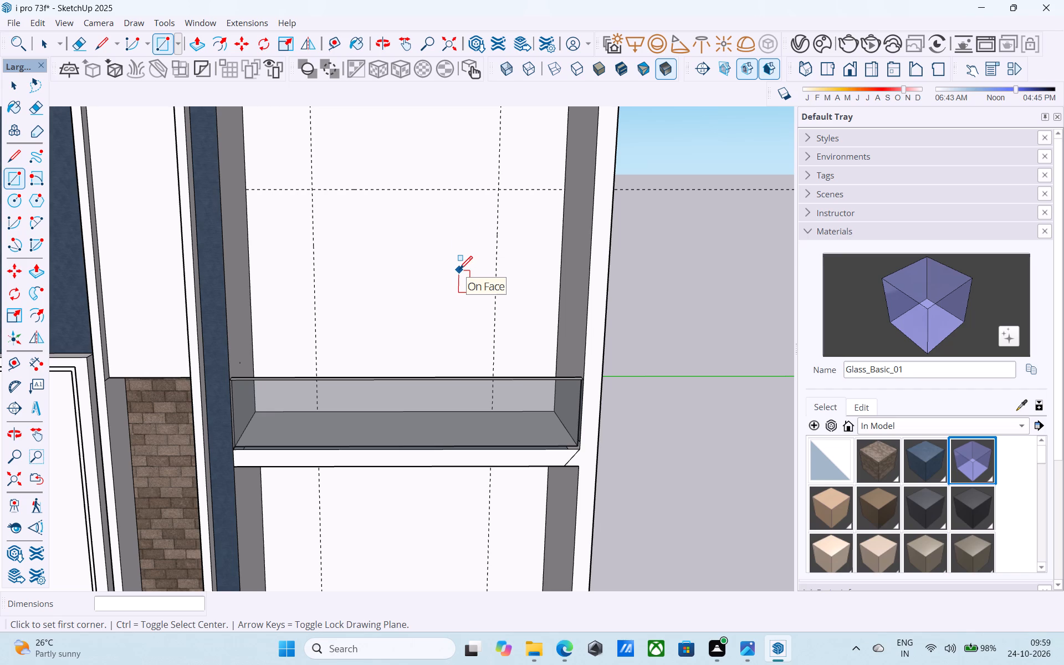
# Place two more vertical guides on the upper bay's back wall, each 1' inward from an existing vertical guide.
pyautogui.press('space')
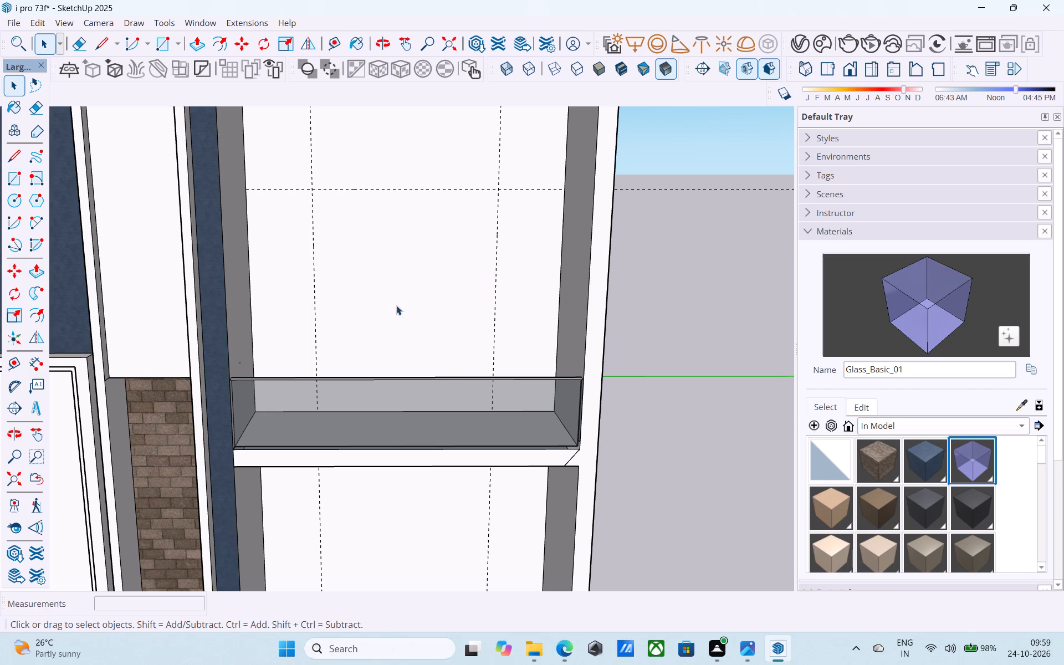
pyautogui.press('t')
pyautogui.click(316, 282)
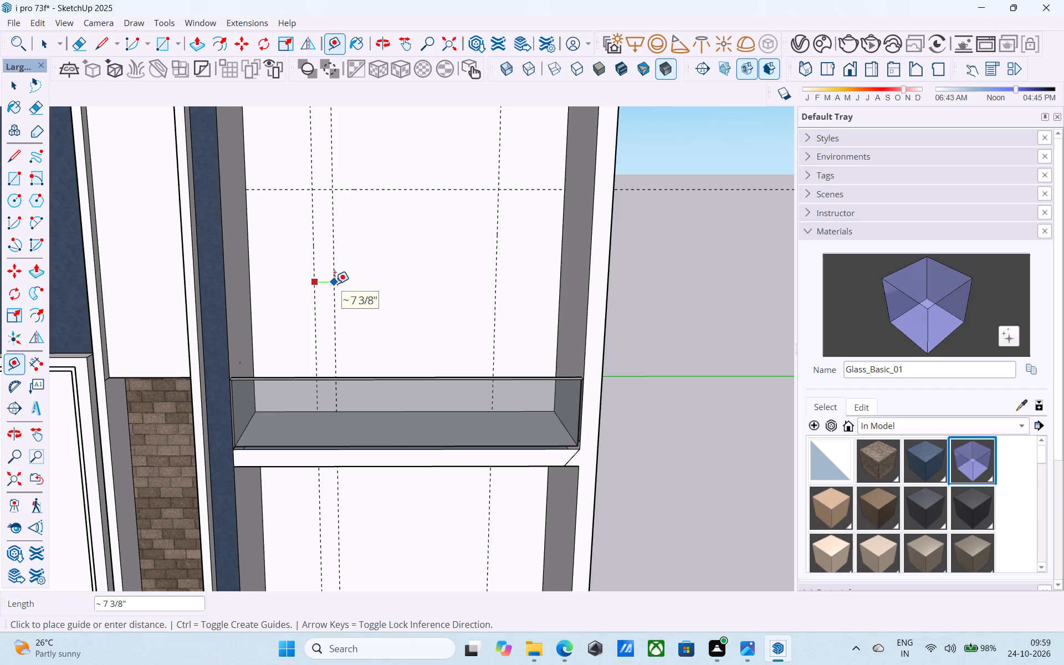
pyautogui.write("2'")
pyautogui.press('Return')
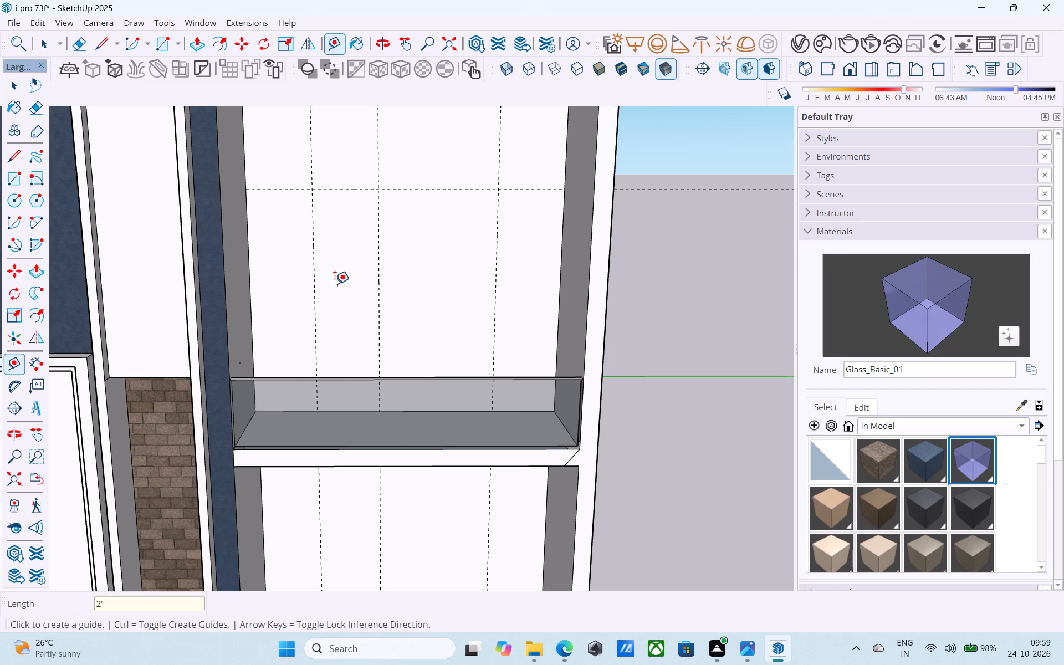
pyautogui.write("1'")
pyautogui.press('Return')
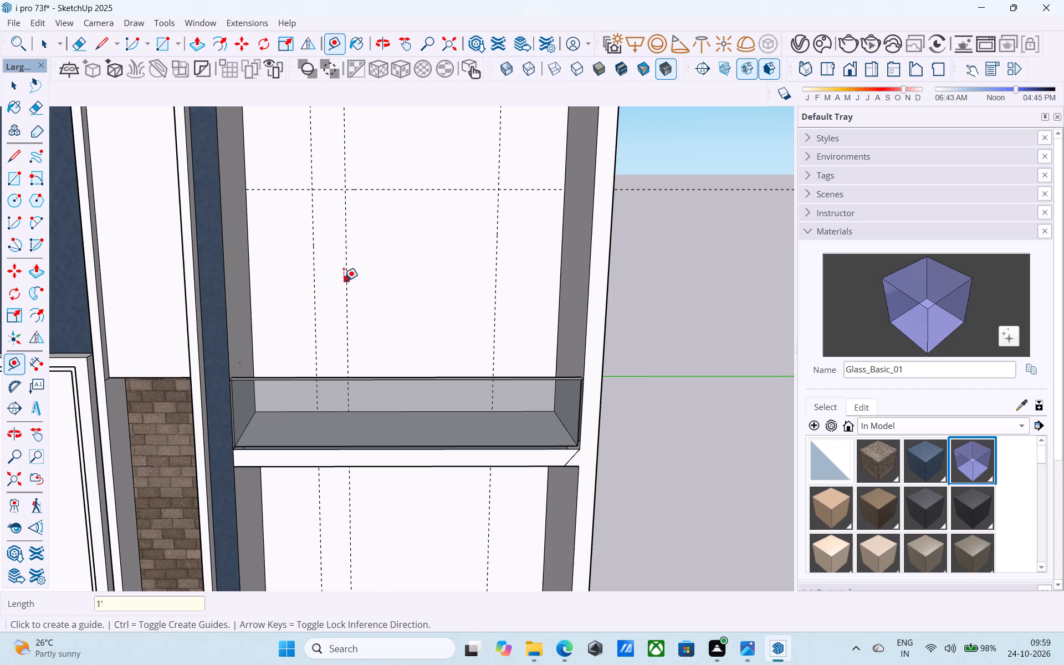
pyautogui.click(495, 262)
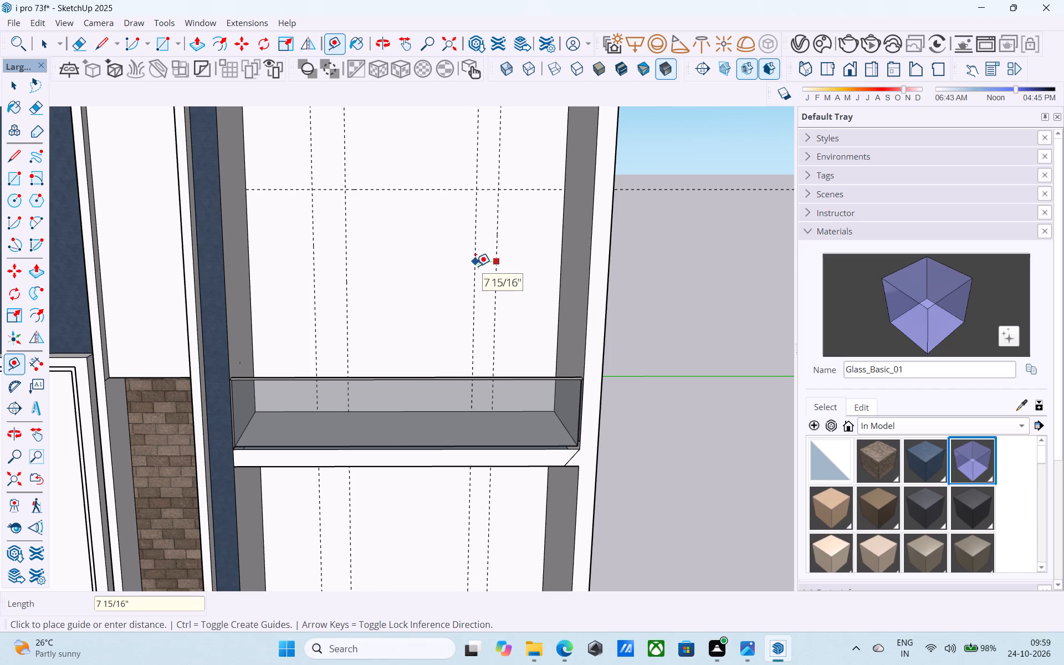
pyautogui.write("1'")
pyautogui.press('Return')
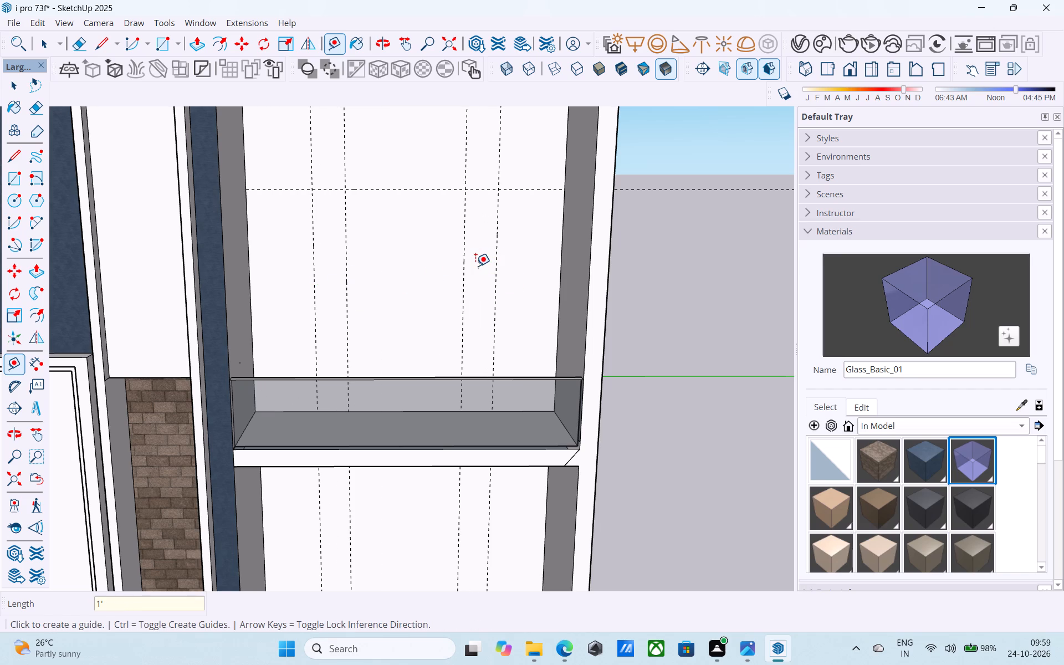
pyautogui.press('space')
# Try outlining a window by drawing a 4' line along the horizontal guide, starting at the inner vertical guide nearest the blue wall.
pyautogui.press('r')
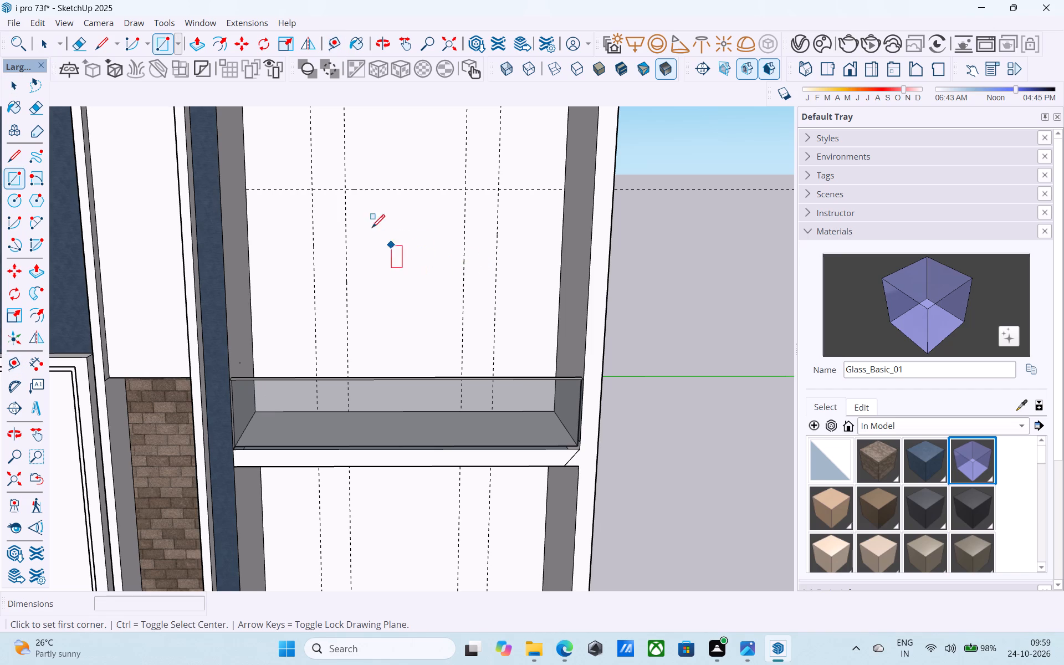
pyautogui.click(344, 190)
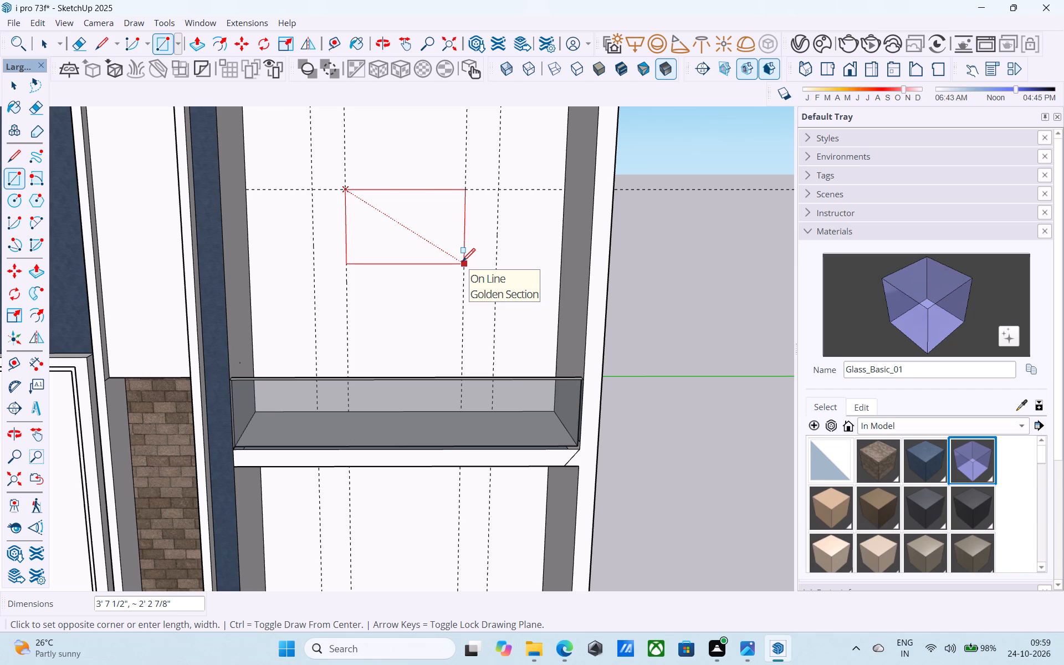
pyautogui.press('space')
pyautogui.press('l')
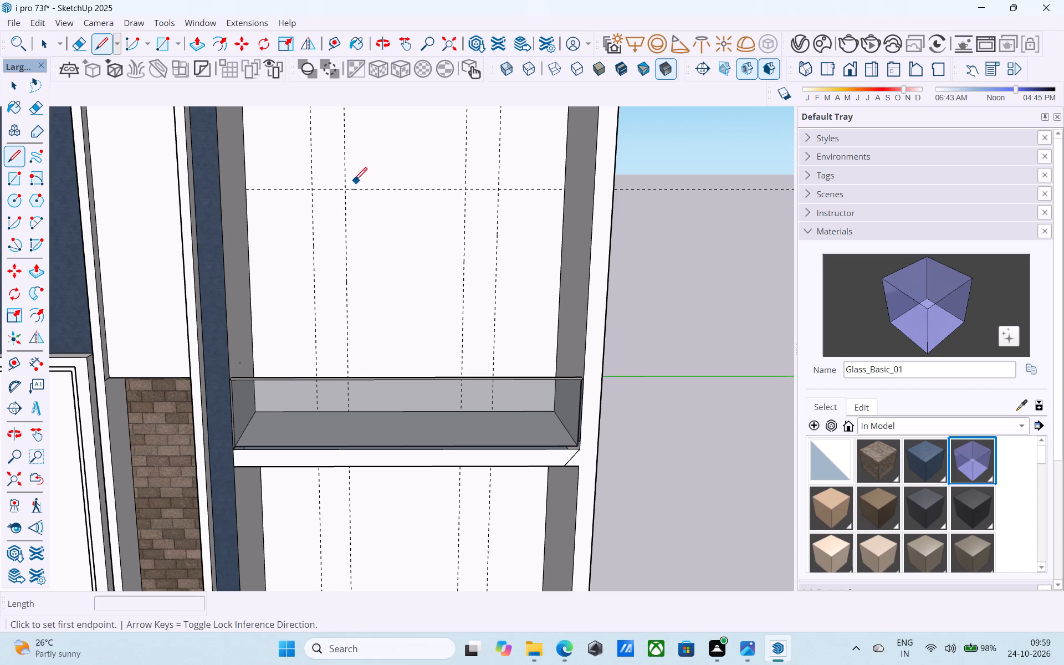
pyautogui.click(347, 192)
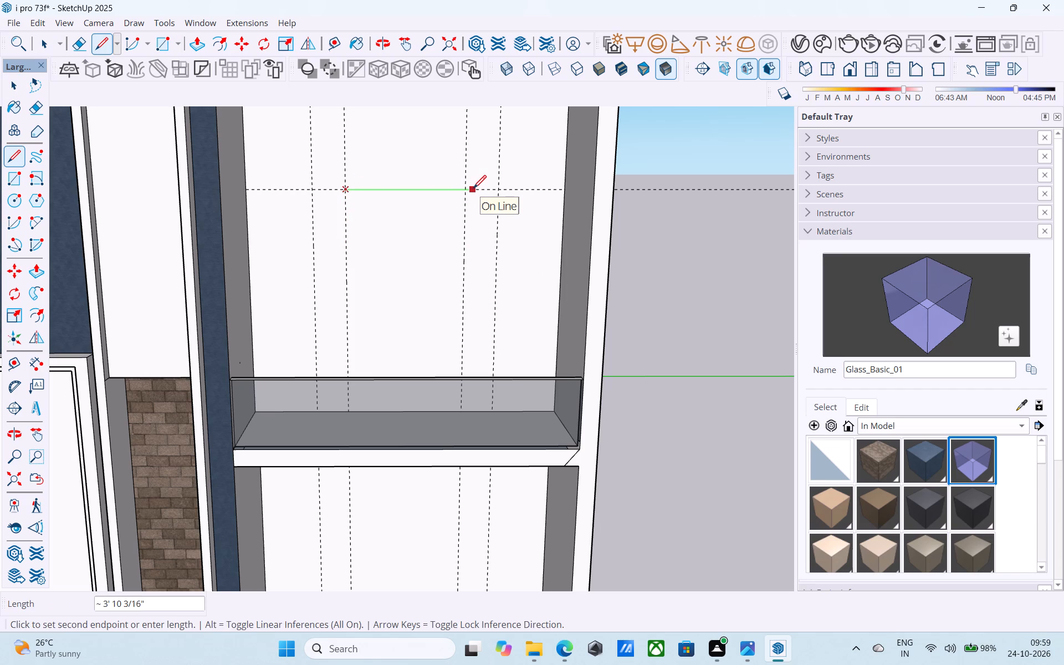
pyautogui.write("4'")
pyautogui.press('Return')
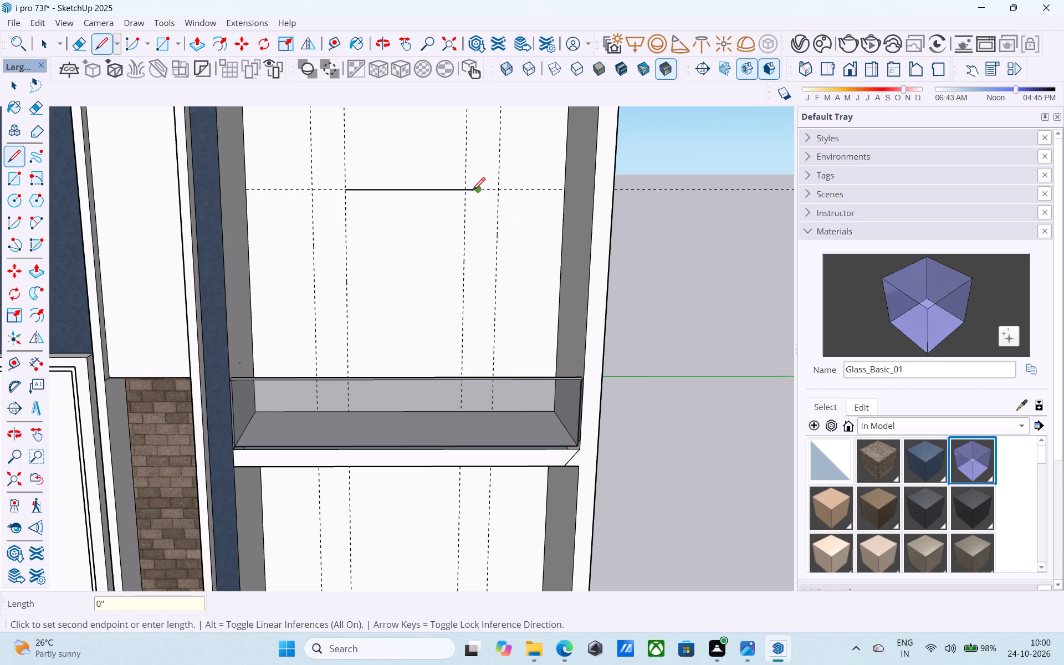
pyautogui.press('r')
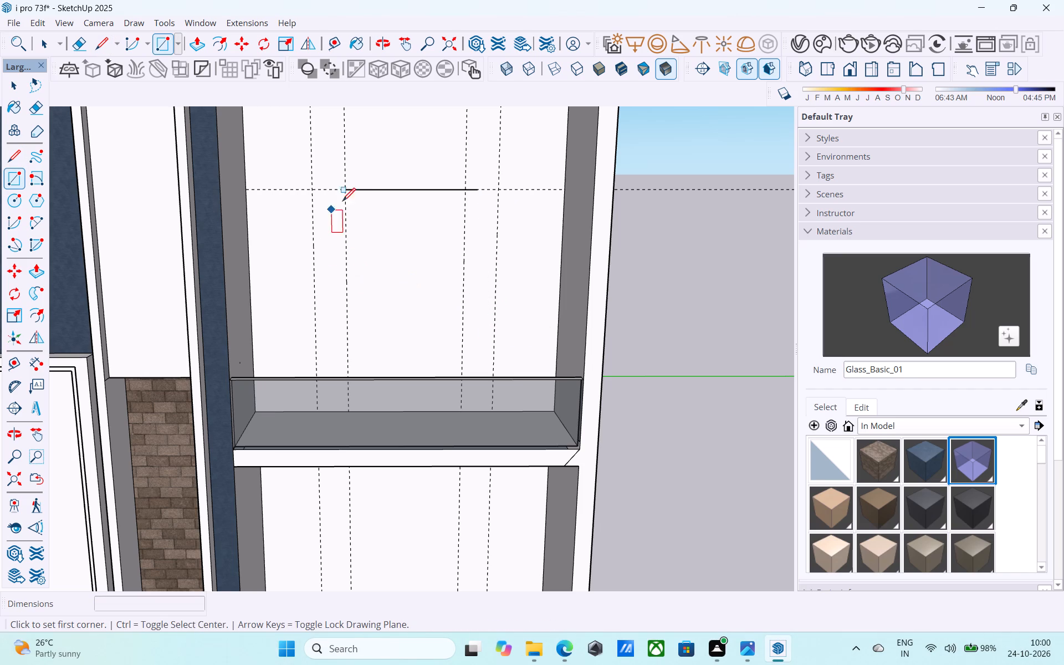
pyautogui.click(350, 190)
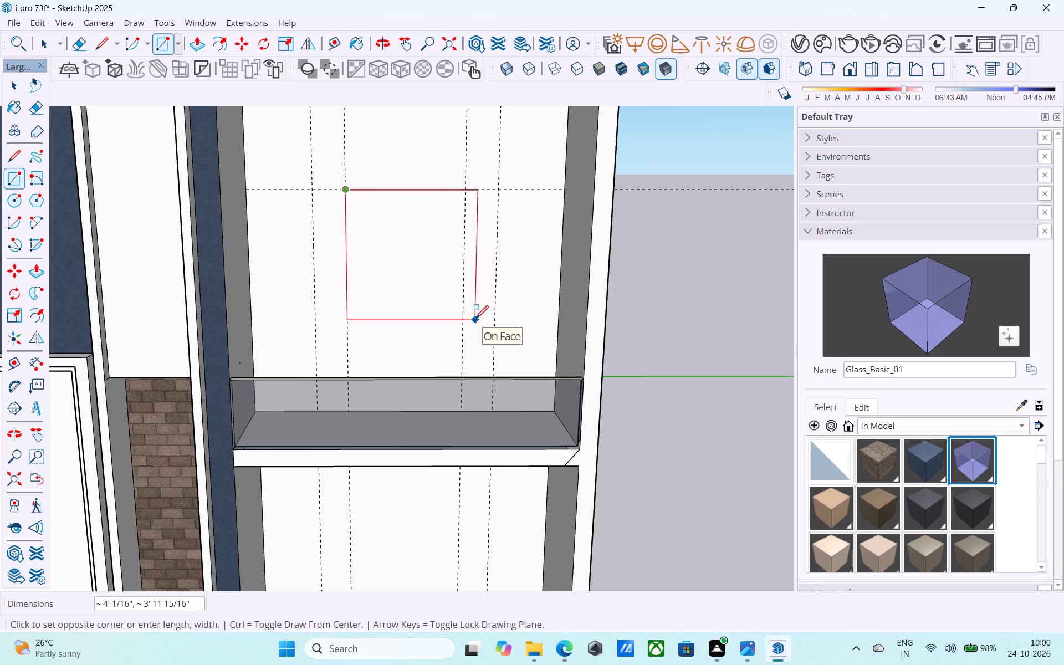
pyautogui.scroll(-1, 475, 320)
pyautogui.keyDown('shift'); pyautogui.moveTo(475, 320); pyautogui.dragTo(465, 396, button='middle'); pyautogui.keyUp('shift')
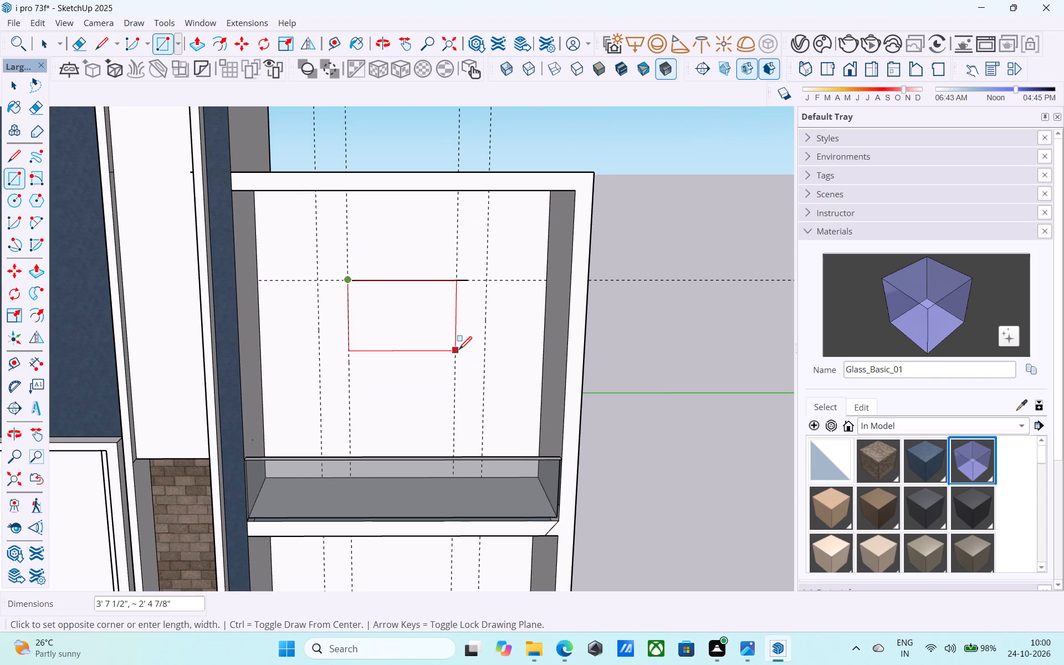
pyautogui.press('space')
# Erase the drawn line and the horizontal guide from the upper bay's back wall.
pyautogui.press('e')
pyautogui.moveTo(438, 312); pyautogui.dragTo(430, 279)
pyautogui.press('space')
# Place a horizontal guide on the upper bay's back wall, 2' below its top edge.
pyautogui.press('t')
pyautogui.moveTo(408, 244); pyautogui.dragTo(412, 208, button='middle')
pyautogui.scroll(4, 407, 187)
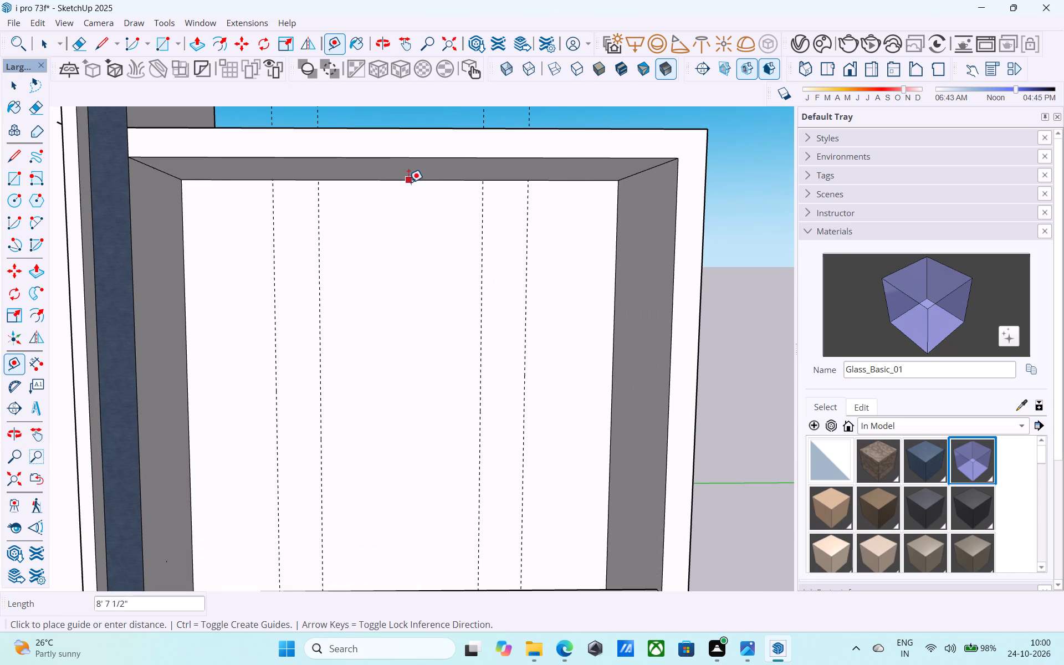
pyautogui.click(408, 183)
pyautogui.write("3'")
pyautogui.press('Return')
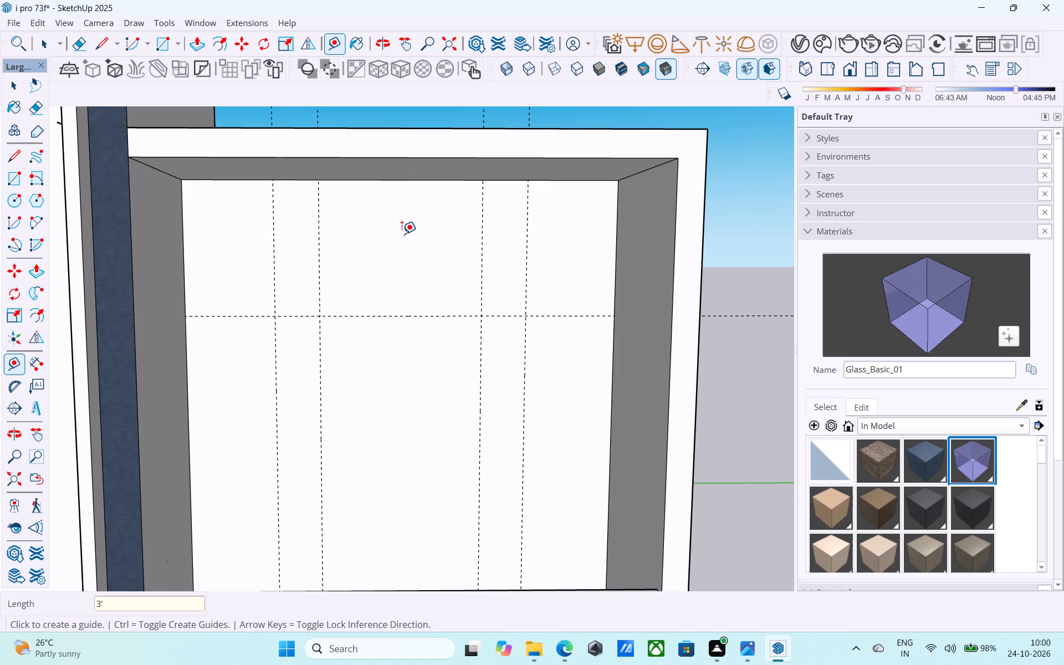
pyautogui.write("2'")
pyautogui.press('Return')
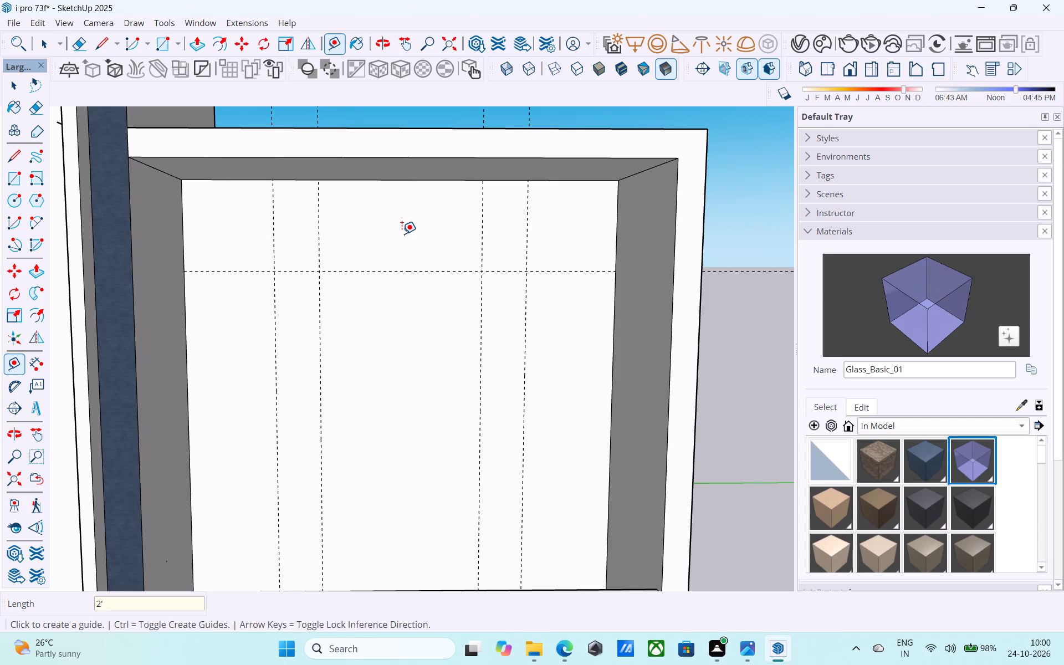
pyautogui.press('space')
# Draw a rectangle 4' wide and 6' high downward from the intersection of the new horizontal guide and the inner vertical guide nearest the blue wall.
pyautogui.press('r')
pyautogui.click(318, 270)
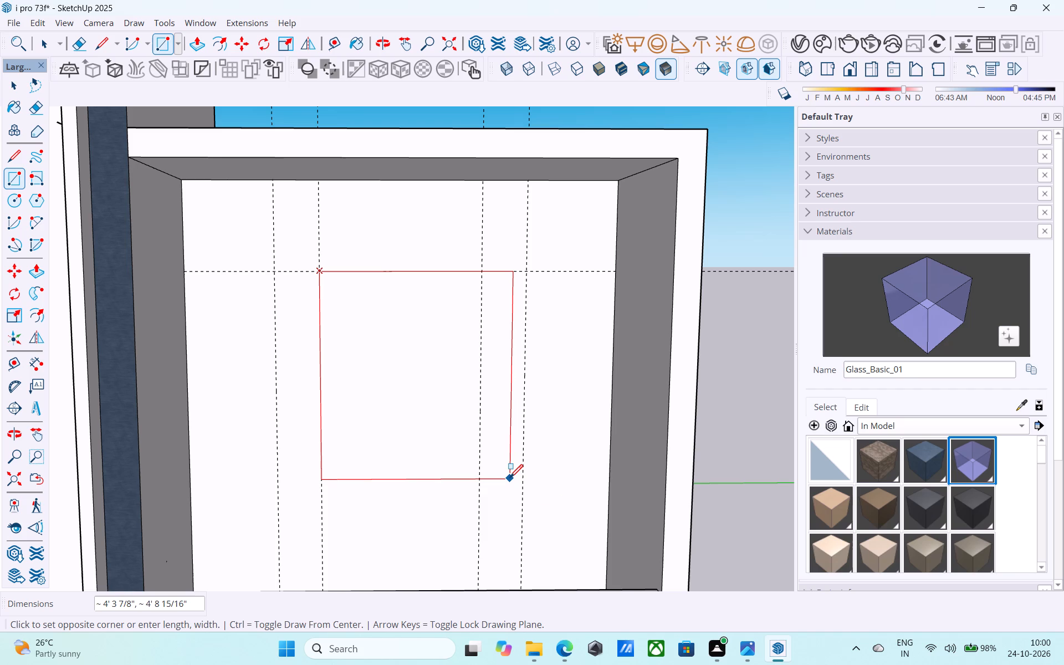
pyautogui.write("4',6'")
pyautogui.press('Return')
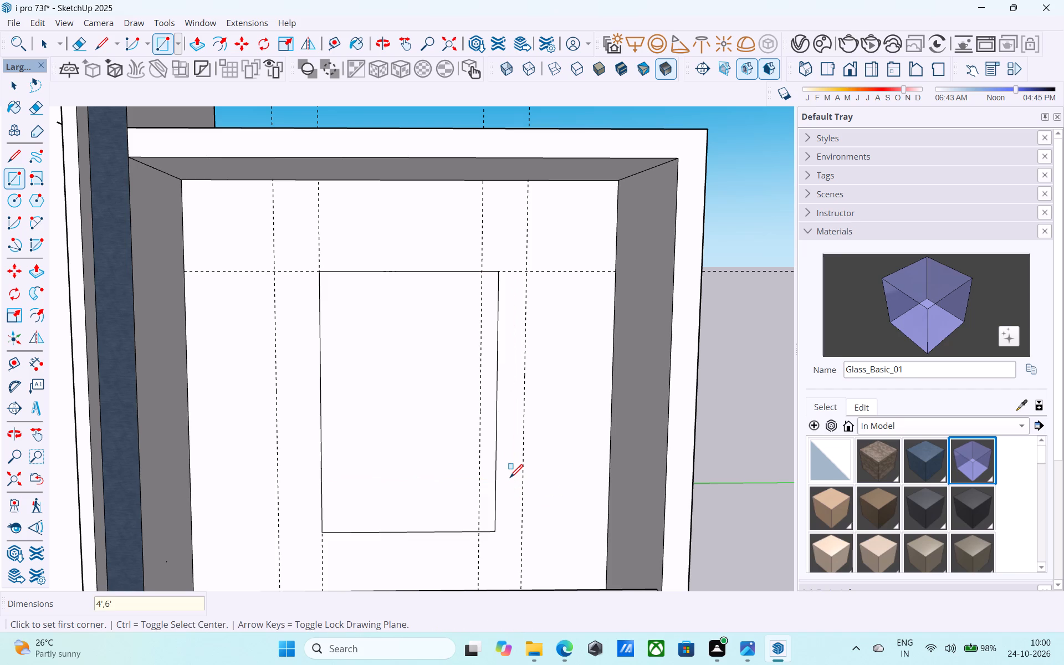
pyautogui.press('space')
# Erase the inner vertical guide that crosses the rectangle near its outer side.
pyautogui.press('e')
pyautogui.scroll(-6, 492, 477)
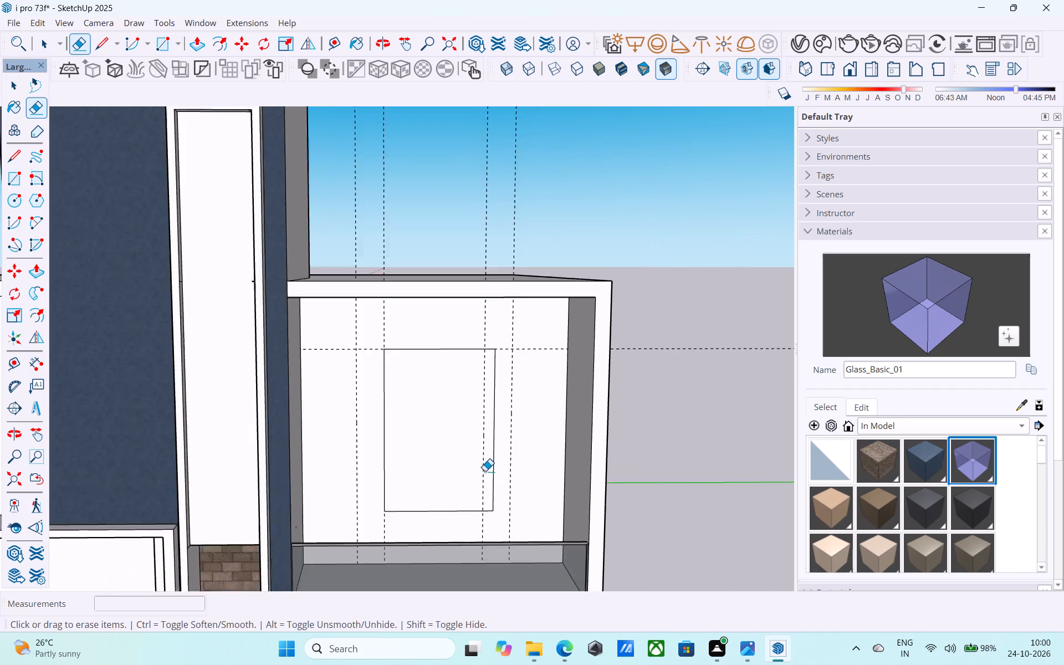
pyautogui.scroll(-3, 485, 470)
pyautogui.moveTo(484, 473); pyautogui.dragTo(480, 529, button='middle')
pyautogui.scroll(7, 478, 504)
pyautogui.moveTo(486, 447); pyautogui.dragTo(476, 447)
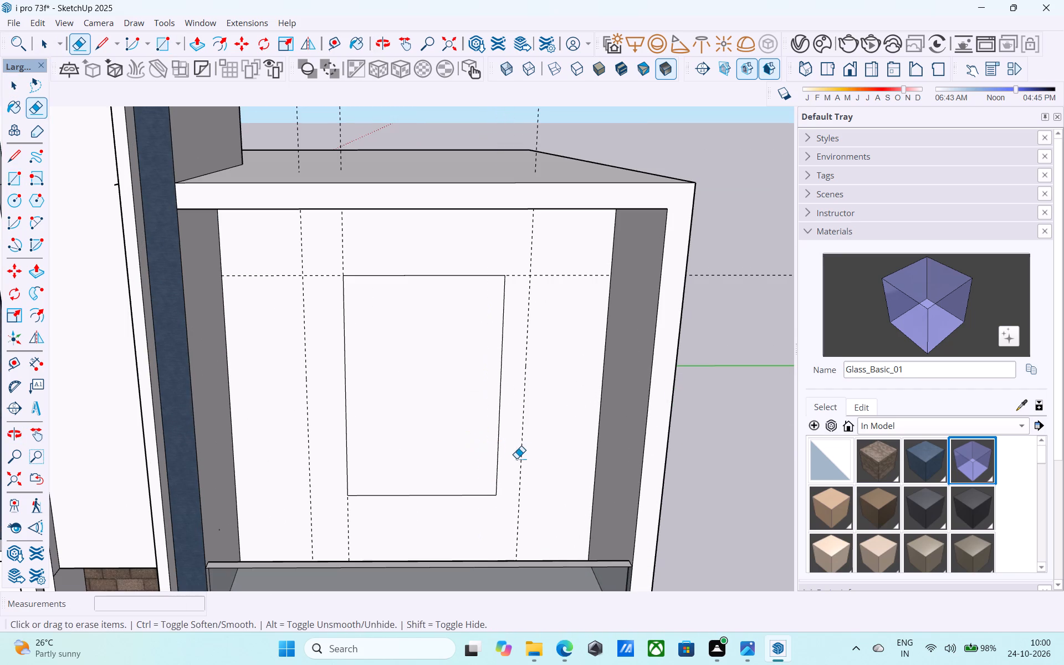
# Offset the window rectangle's outline 3" inward to form a frame border.
pyautogui.scroll(-4, 493, 382)
pyautogui.scroll(-11, 391, 474)
pyautogui.moveTo(422, 529); pyautogui.dragTo(436, 463, button='middle')
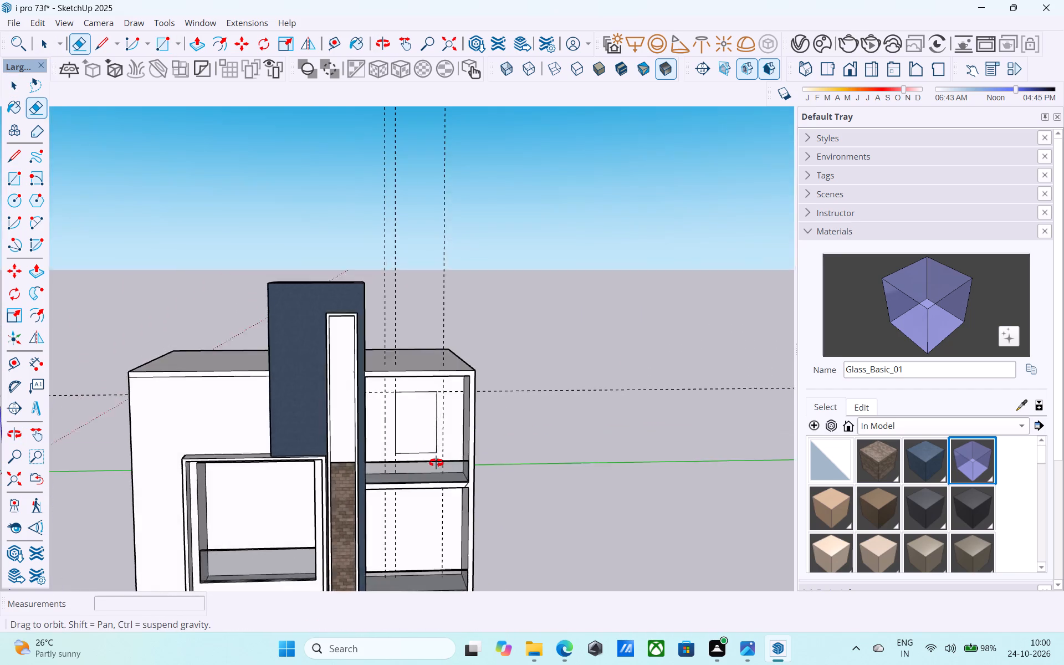
pyautogui.moveTo(436, 463); pyautogui.dragTo(426, 443, button='middle')
pyautogui.scroll(6, 426, 443)
pyautogui.press('space')
pyautogui.click(414, 432)
pyautogui.scroll(2, 414, 432)
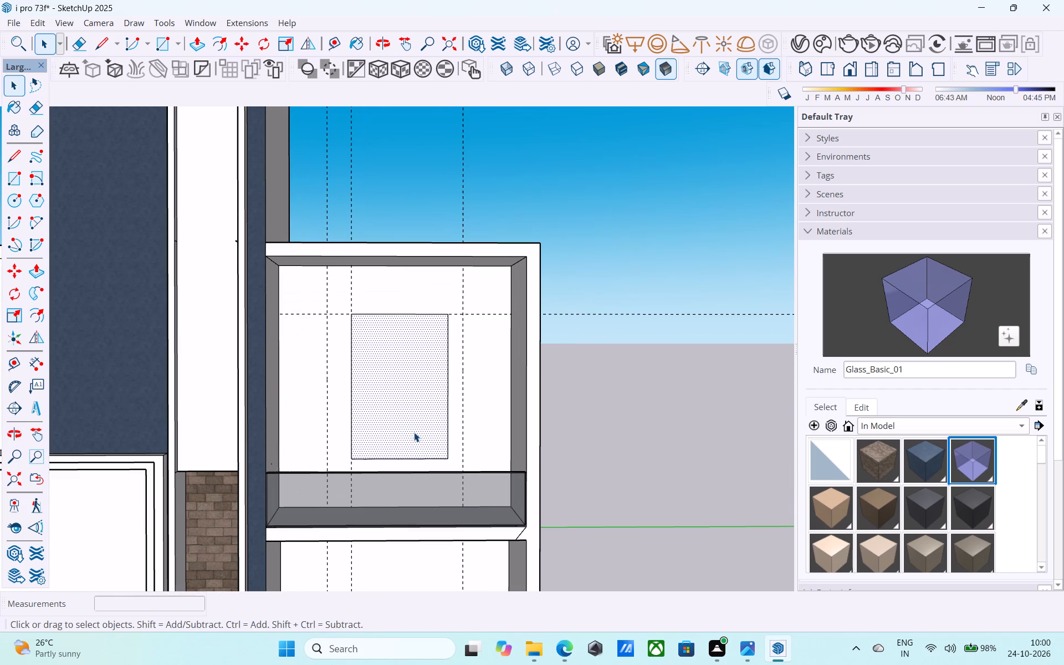
pyautogui.press('f')
pyautogui.click(414, 432)
pyautogui.write('6"')
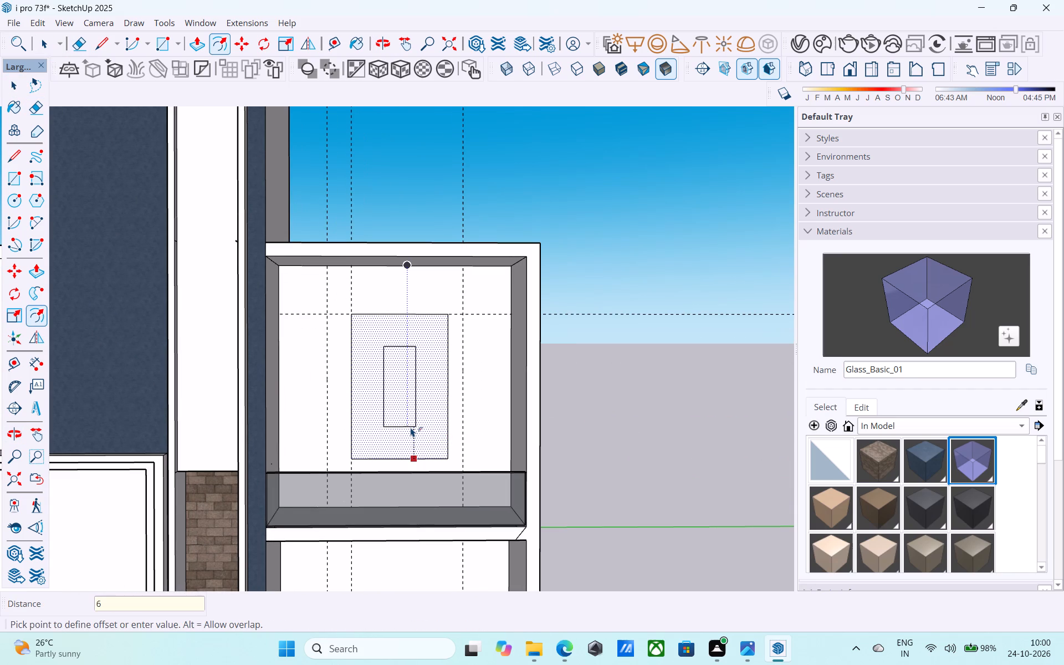
pyautogui.press('BackSpace')
pyautogui.press('BackSpace')
pyautogui.press('BackSpace')
pyautogui.write('3"')
pyautogui.press('Return')
pyautogui.press('space')
# Examine the framed window outline against the whole facade and the back wall of the side bay below.
pyautogui.scroll(-5, 411, 427)
pyautogui.moveTo(411, 428); pyautogui.dragTo(418, 457, button='middle')
pyautogui.scroll(-5, 429, 407)
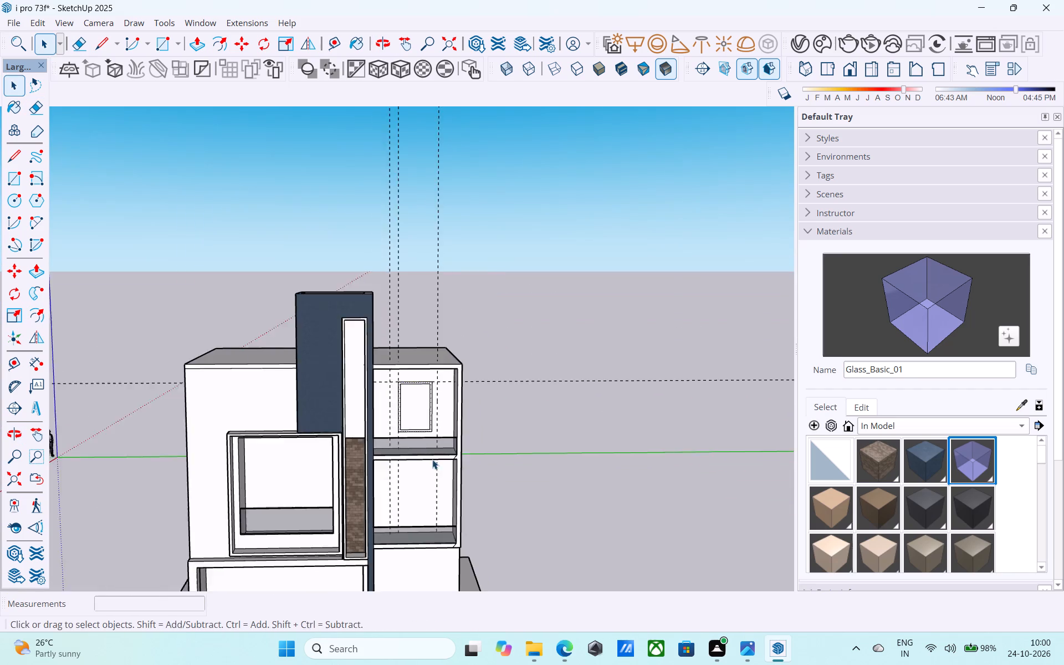
pyautogui.scroll(-1, 432, 459)
pyautogui.scroll(5, 448, 534)
pyautogui.scroll(-1, 421, 492)
pyautogui.moveTo(417, 493); pyautogui.dragTo(286, 441, button='middle')
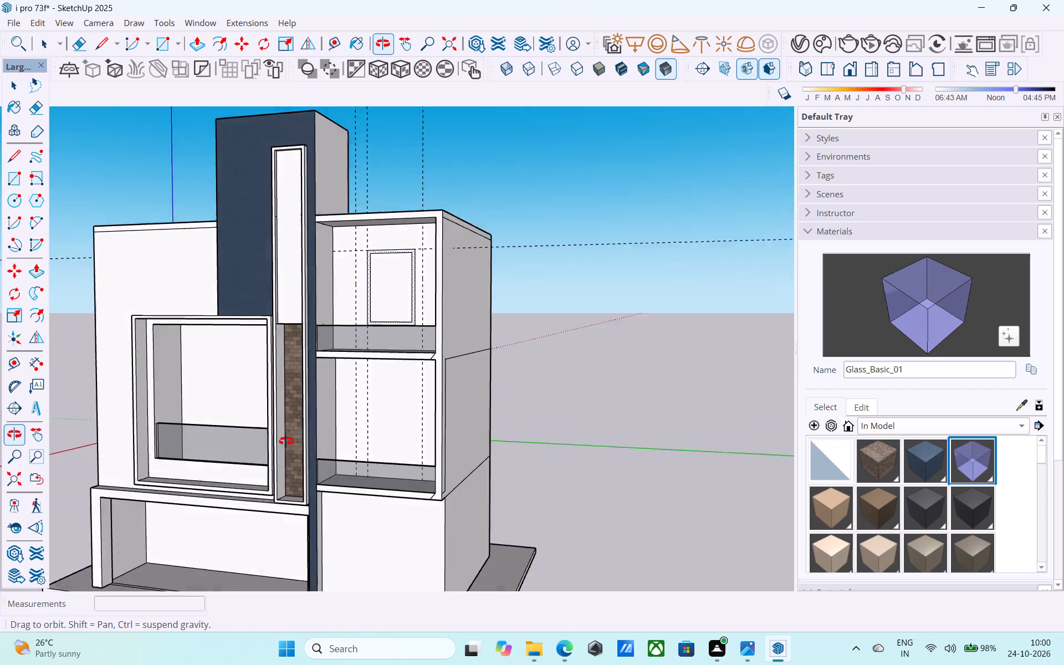
pyautogui.moveTo(286, 441); pyautogui.dragTo(237, 468, button='middle')
pyautogui.scroll(4, 384, 459)
pyautogui.scroll(-1, 385, 458)
pyautogui.keyDown('shift'); pyautogui.moveTo(381, 457); pyautogui.dragTo(539, 473, button='middle'); pyautogui.keyUp('shift')
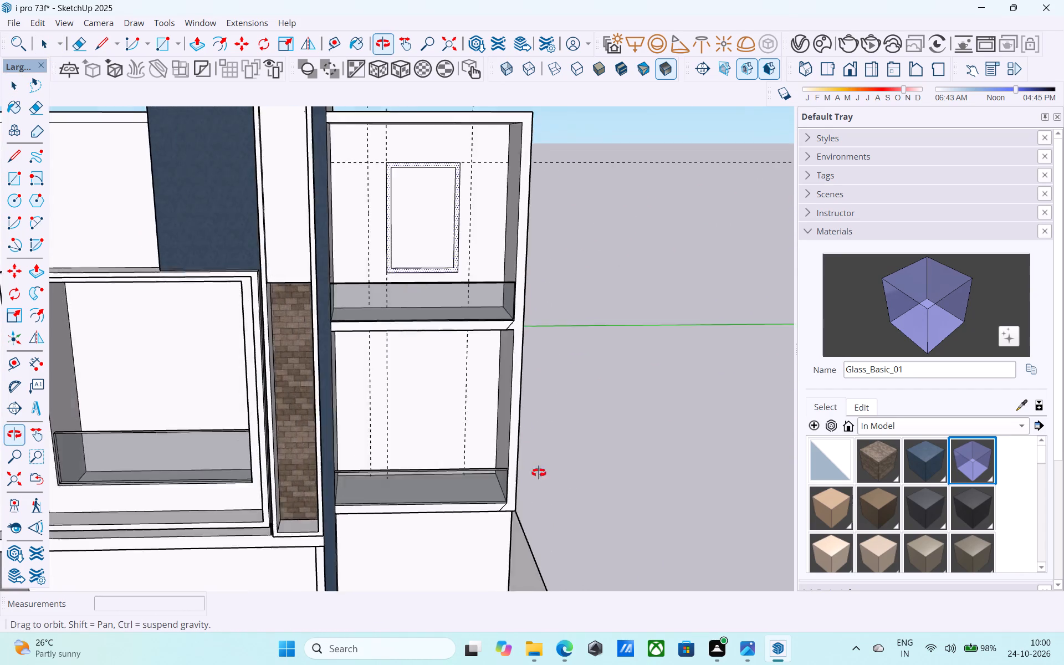
pyautogui.keyDown('shift'); pyautogui.moveTo(539, 473); pyautogui.dragTo(430, 566, button='middle'); pyautogui.keyUp('shift')
pyautogui.keyDown('shift'); pyautogui.moveTo(418, 452); pyautogui.dragTo(400, 479, button='middle'); pyautogui.keyUp('shift')
pyautogui.keyDown('shift'); pyautogui.scroll(1, 415, 453); pyautogui.keyUp('shift')
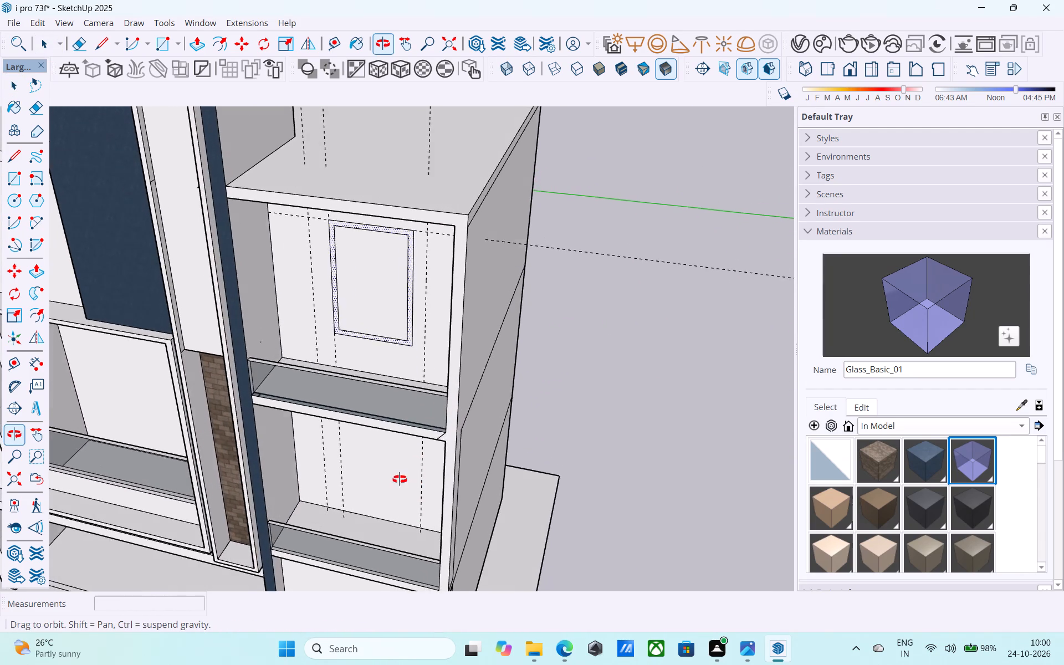
pyautogui.keyDown('shift'); pyautogui.moveTo(400, 479); pyautogui.dragTo(363, 489, button='middle'); pyautogui.keyUp('shift')
pyautogui.scroll(14, 353, 496)
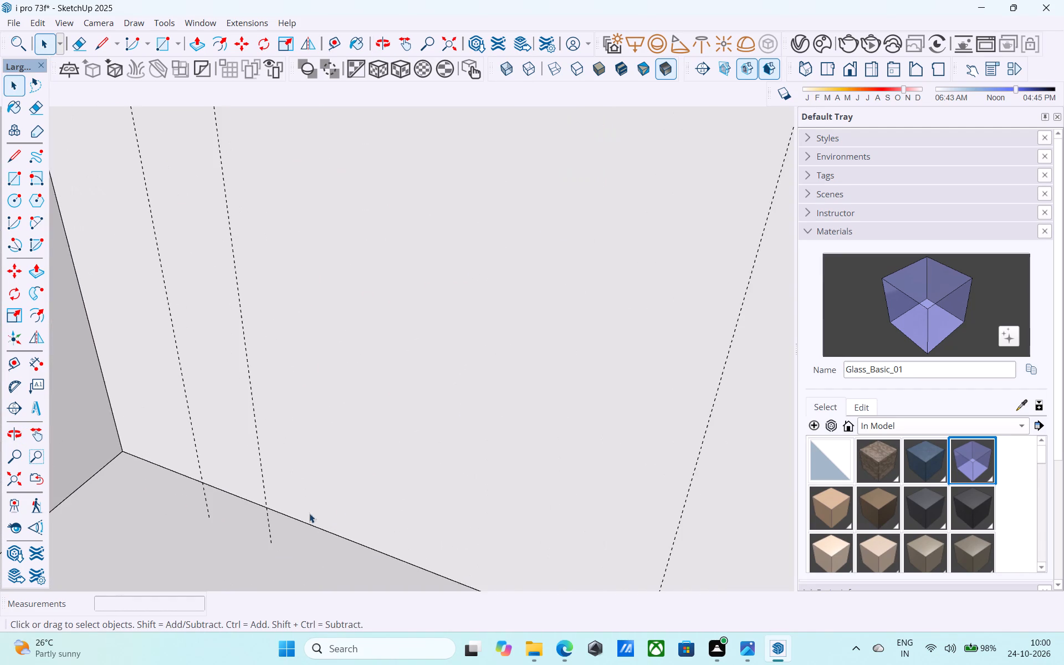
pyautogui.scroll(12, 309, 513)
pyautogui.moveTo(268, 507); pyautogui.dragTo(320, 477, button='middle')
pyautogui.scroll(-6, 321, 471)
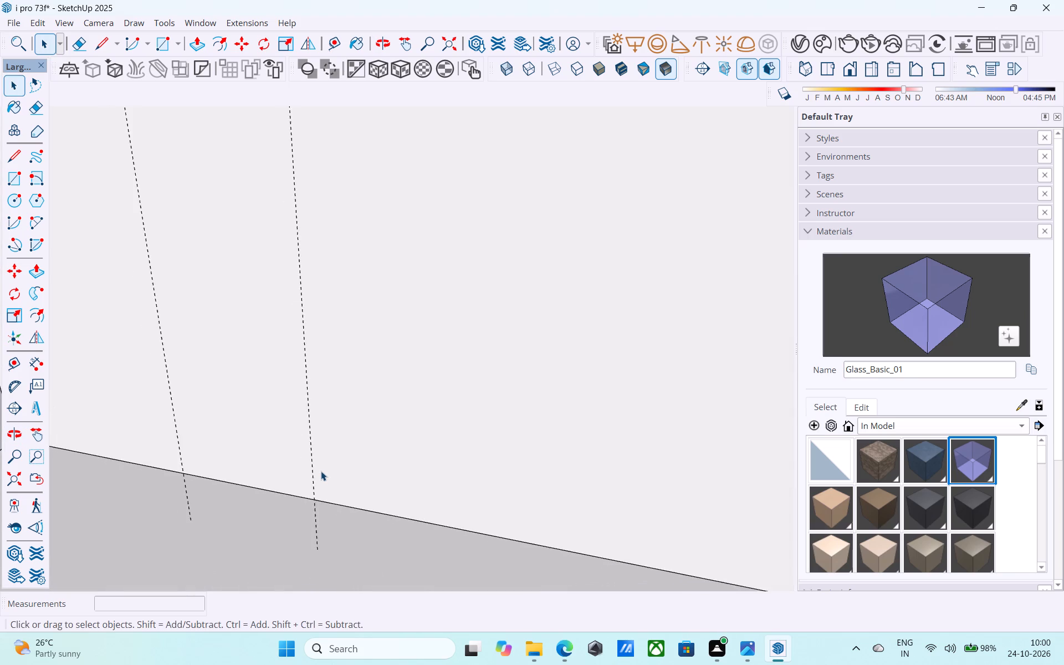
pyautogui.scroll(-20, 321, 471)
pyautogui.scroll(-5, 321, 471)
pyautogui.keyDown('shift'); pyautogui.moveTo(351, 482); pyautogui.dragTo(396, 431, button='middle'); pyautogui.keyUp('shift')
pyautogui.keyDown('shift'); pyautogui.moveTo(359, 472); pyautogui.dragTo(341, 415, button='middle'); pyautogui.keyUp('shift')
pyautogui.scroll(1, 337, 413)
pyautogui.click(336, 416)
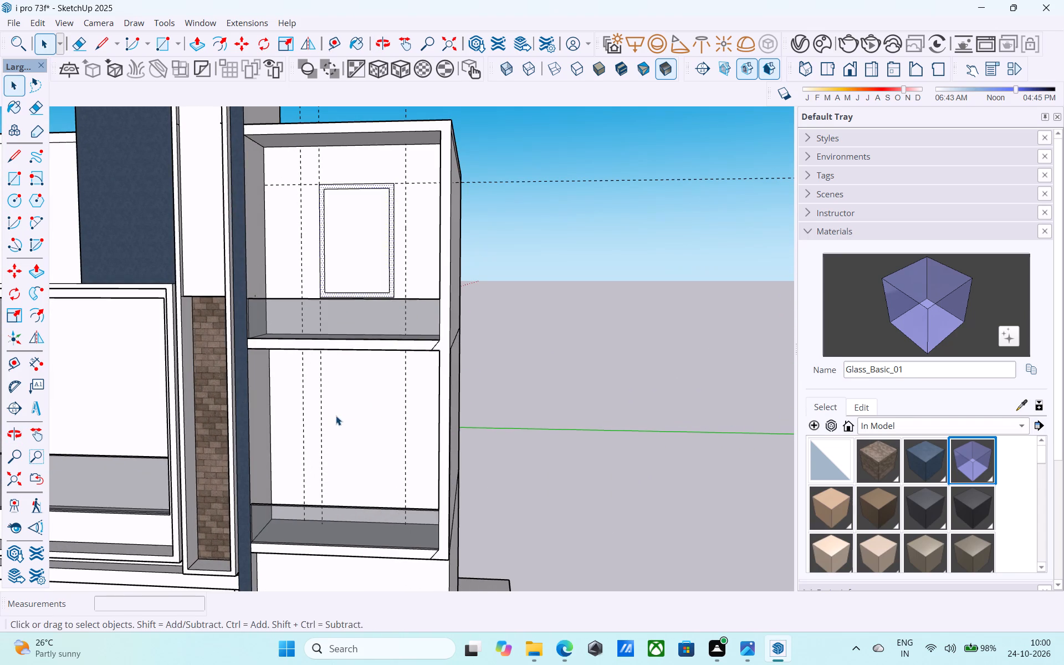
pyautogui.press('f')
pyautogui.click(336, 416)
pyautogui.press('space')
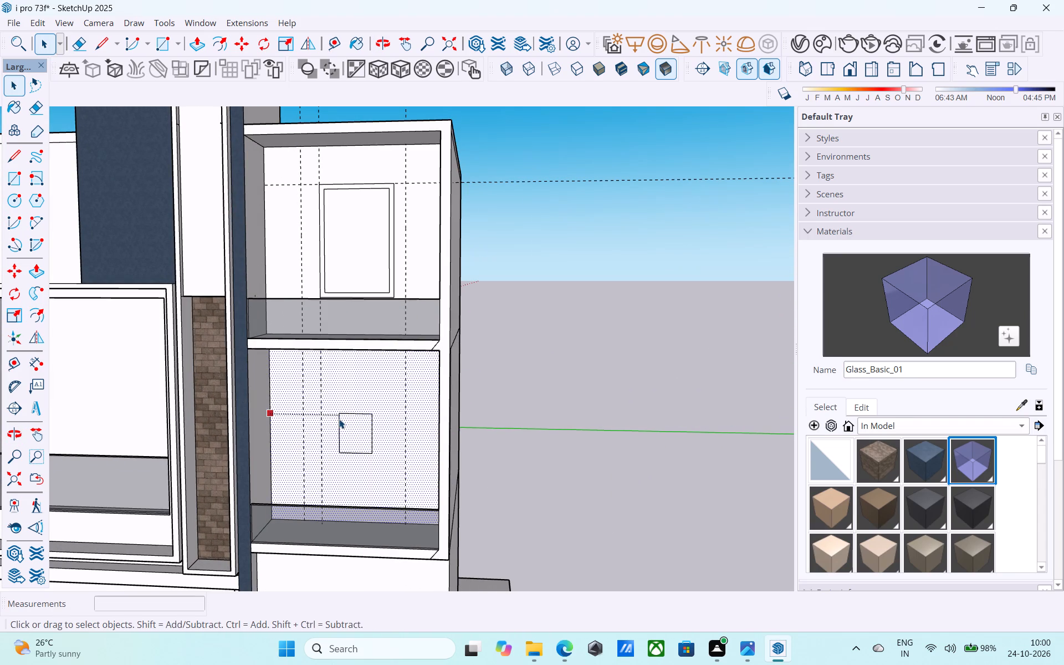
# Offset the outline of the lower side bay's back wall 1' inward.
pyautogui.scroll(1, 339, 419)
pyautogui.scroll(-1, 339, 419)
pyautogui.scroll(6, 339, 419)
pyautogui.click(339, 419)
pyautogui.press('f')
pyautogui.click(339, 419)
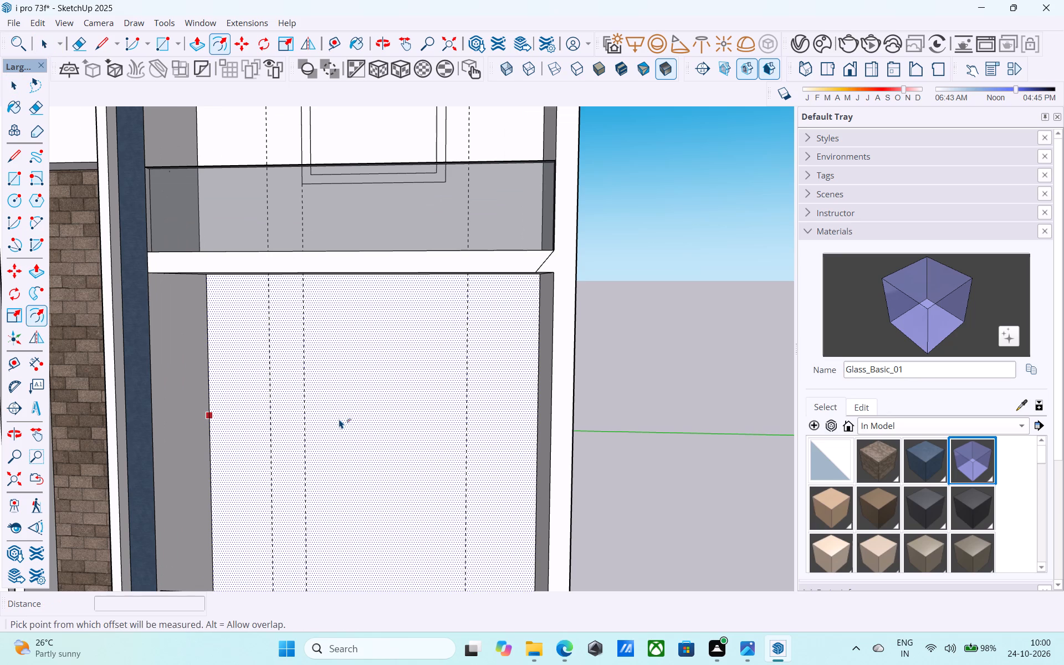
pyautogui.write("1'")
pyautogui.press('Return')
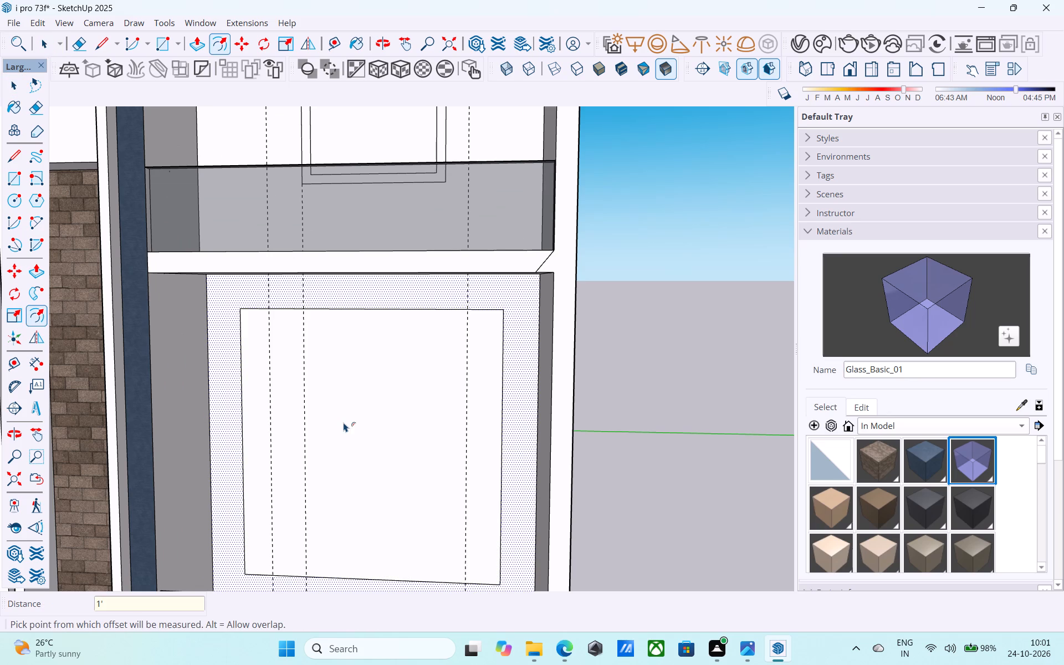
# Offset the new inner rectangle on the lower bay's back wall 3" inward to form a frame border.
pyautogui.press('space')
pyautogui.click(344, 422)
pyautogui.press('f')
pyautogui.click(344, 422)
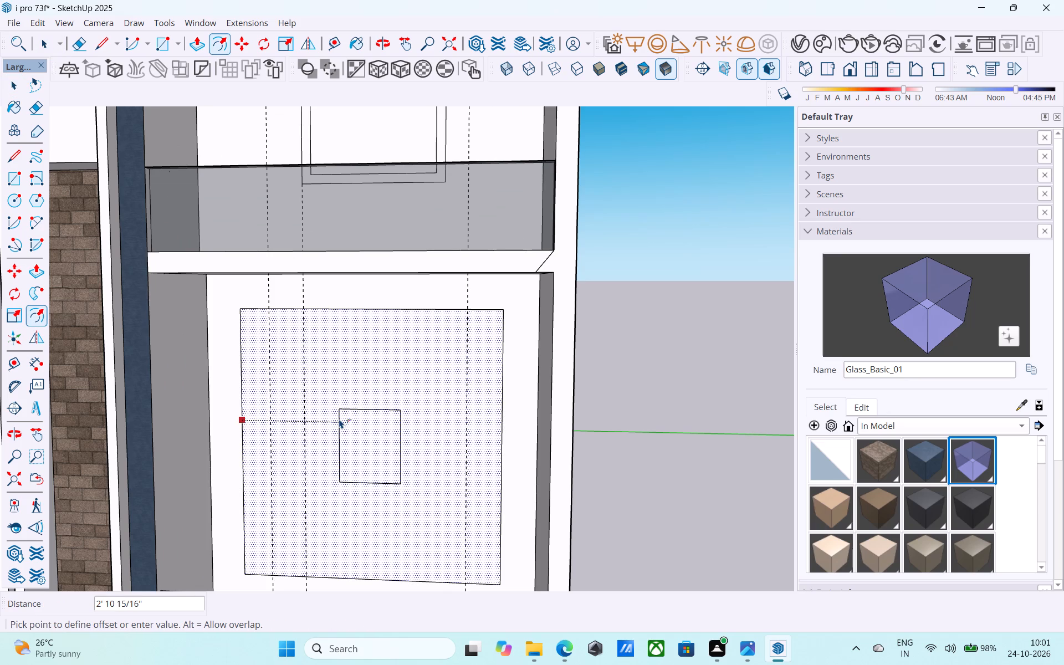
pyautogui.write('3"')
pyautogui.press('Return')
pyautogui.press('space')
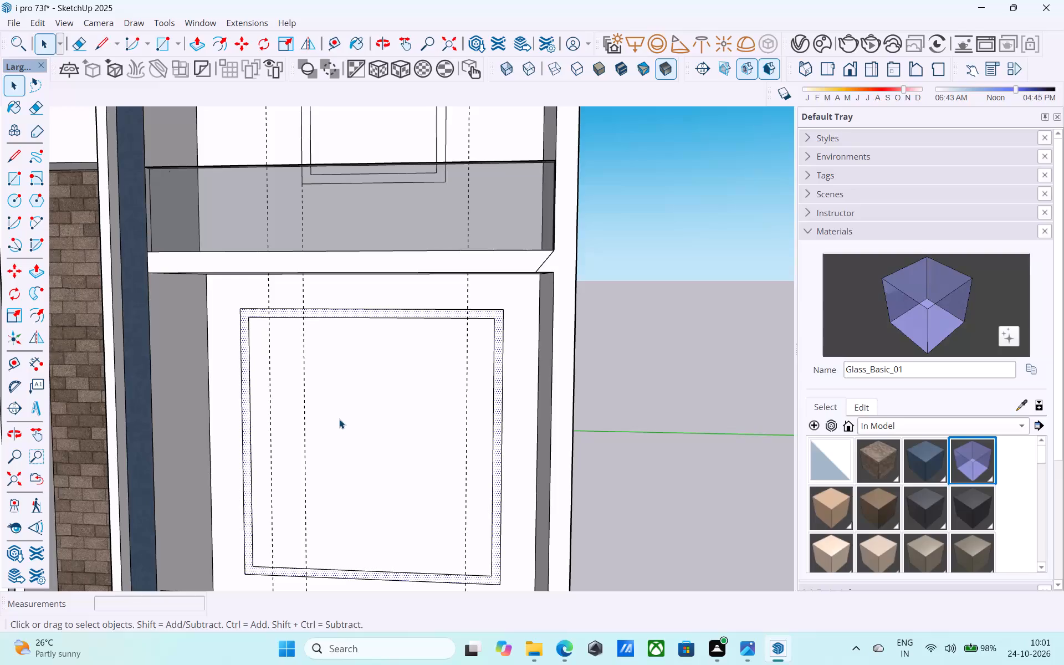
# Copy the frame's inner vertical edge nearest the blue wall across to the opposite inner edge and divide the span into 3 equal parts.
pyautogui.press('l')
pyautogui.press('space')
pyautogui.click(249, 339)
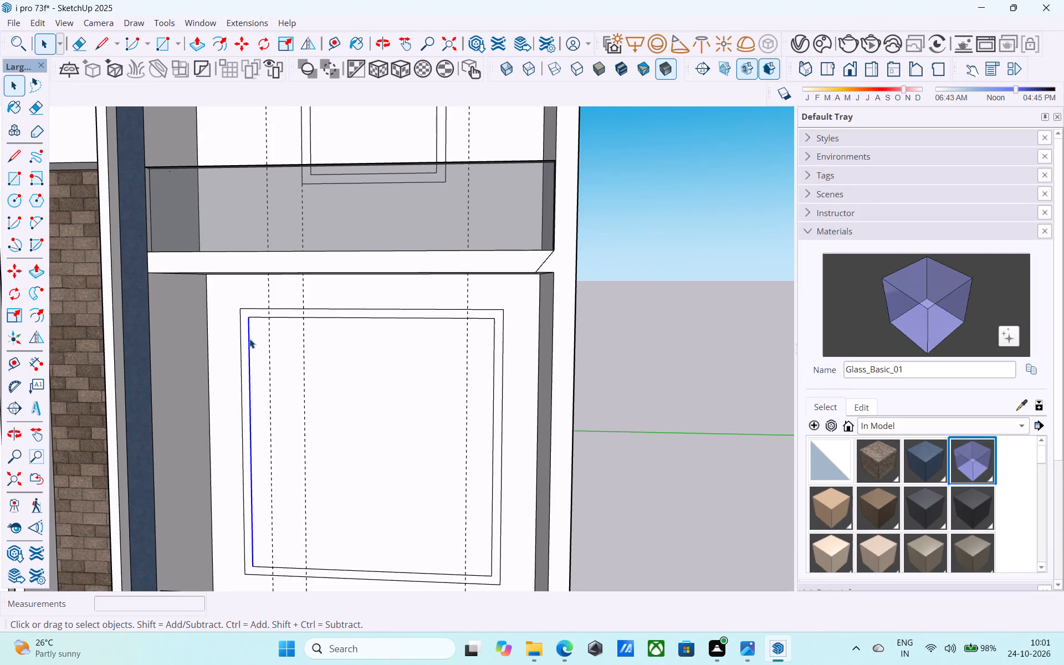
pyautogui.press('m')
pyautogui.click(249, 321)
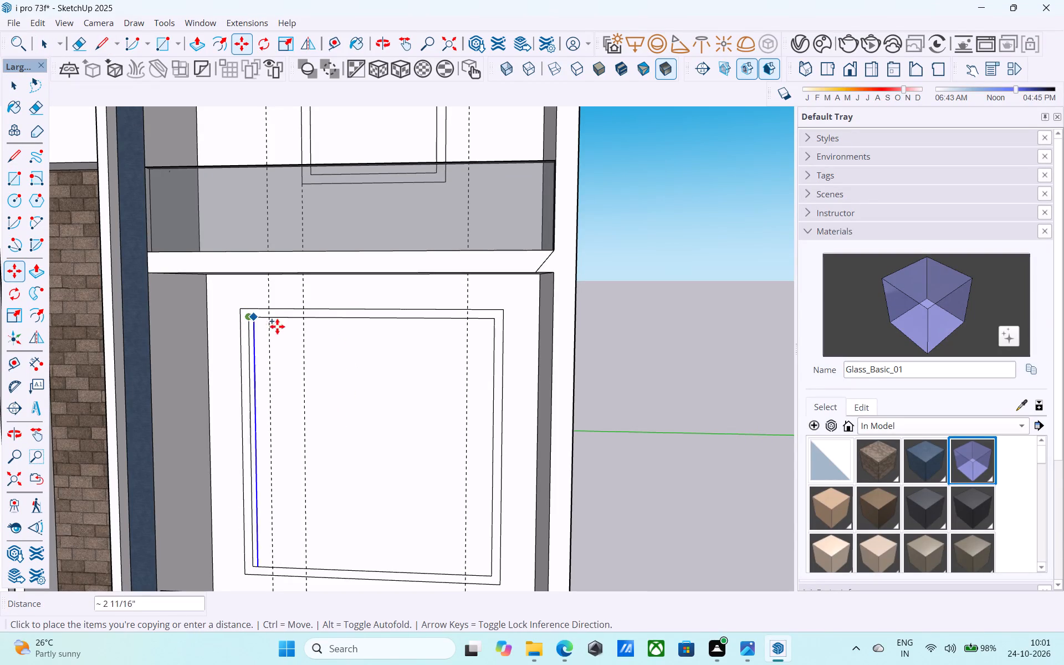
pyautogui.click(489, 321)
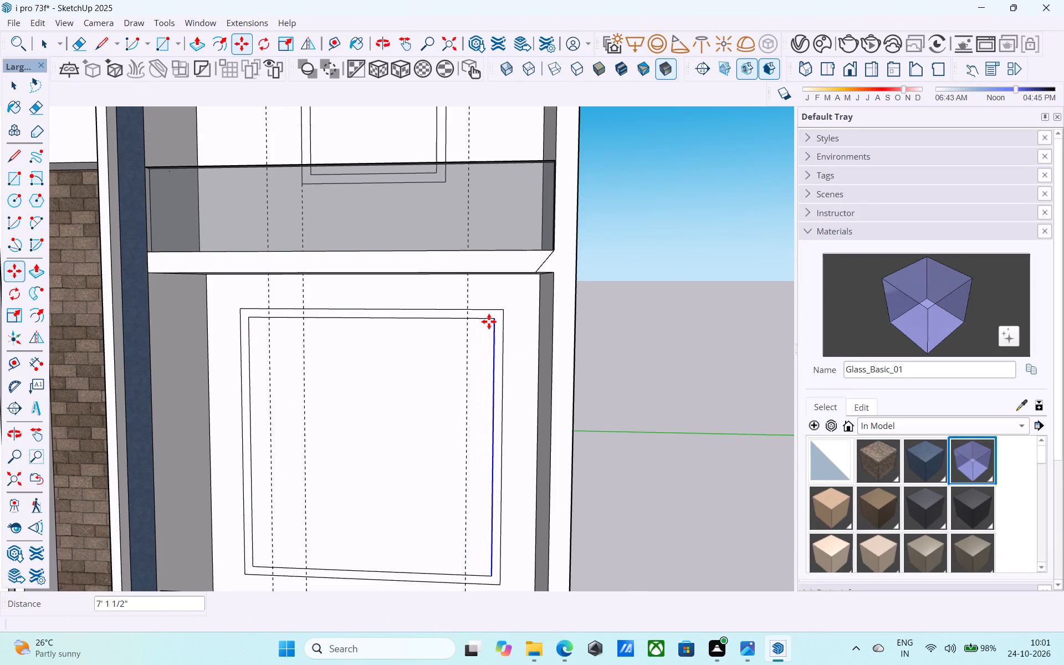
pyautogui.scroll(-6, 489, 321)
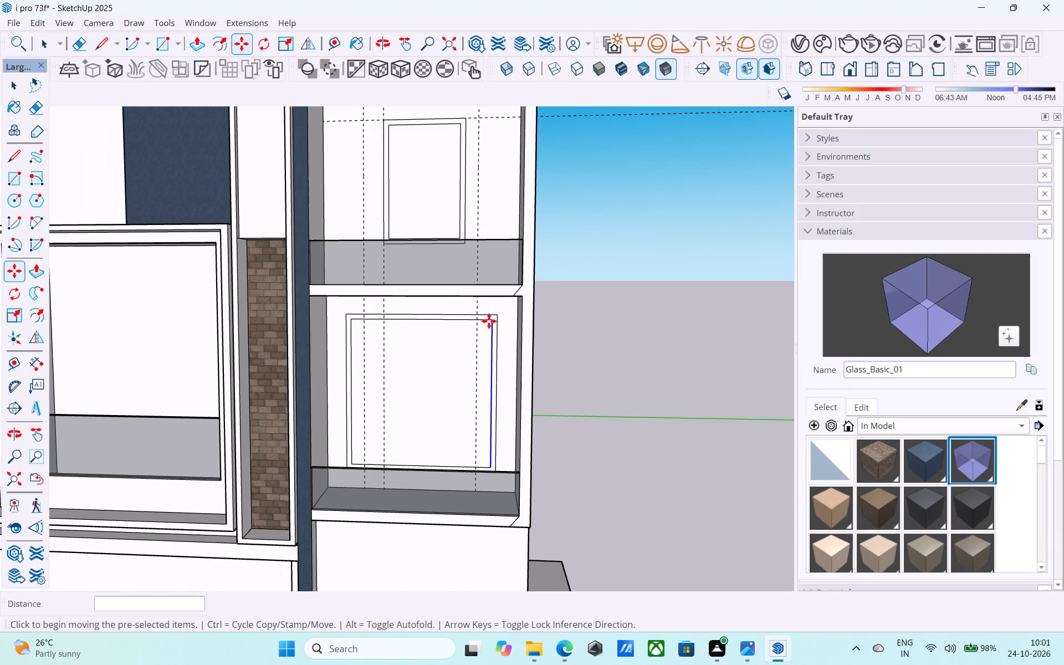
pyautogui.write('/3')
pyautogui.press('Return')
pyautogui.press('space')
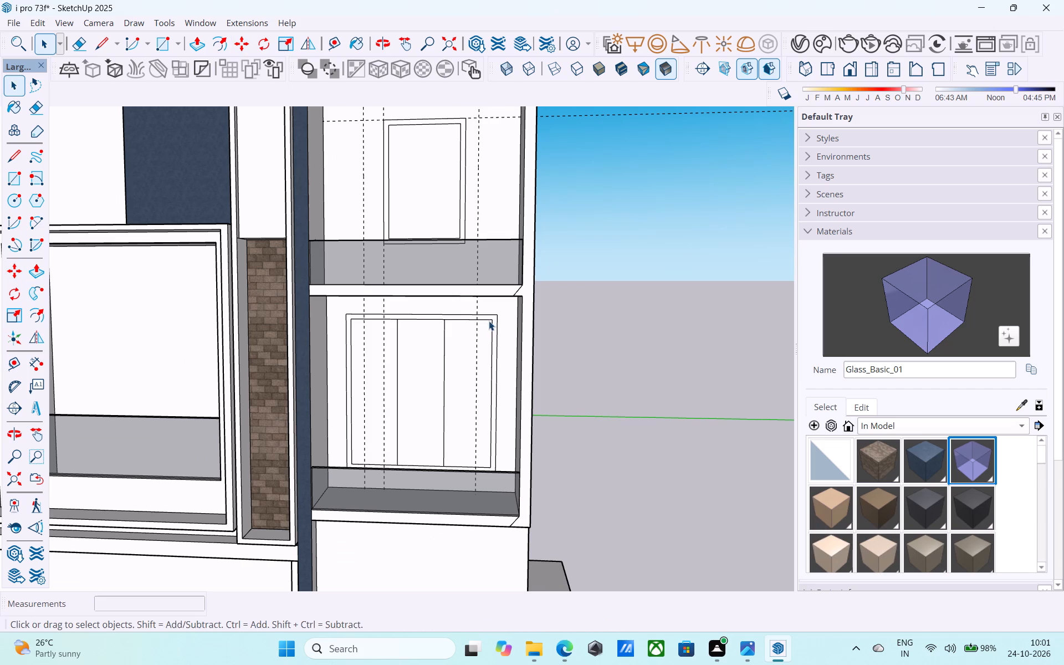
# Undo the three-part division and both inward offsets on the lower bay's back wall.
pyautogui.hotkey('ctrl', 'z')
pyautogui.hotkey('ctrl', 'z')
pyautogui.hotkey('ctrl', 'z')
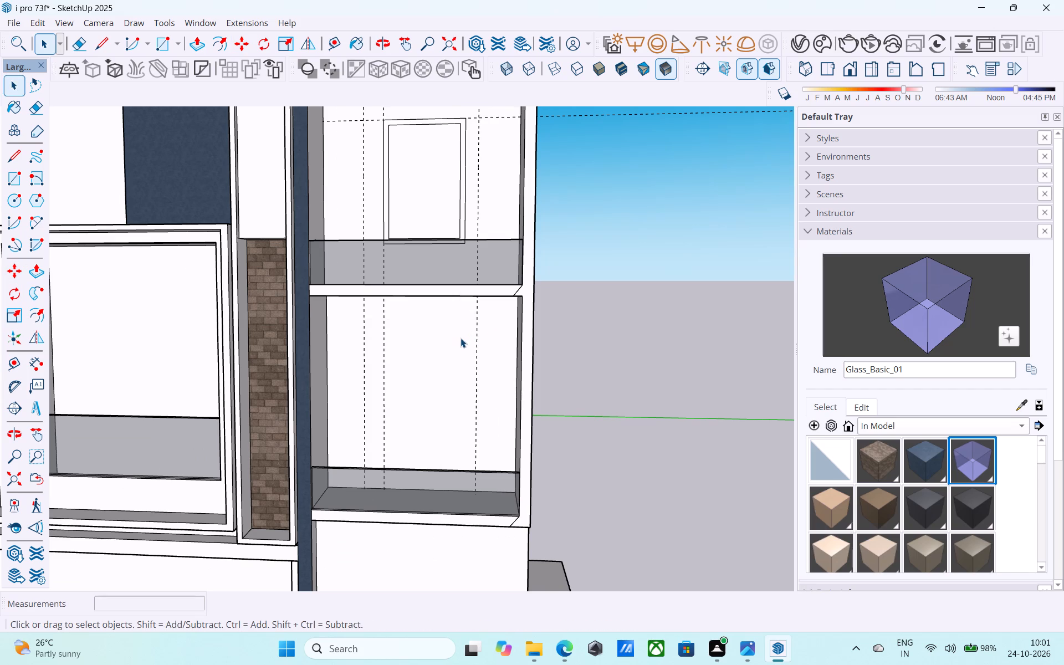
# Offset the outline of the lower side bay's back wall 6" inward.
pyautogui.press('f')
pyautogui.click(458, 339)
pyautogui.press('6')
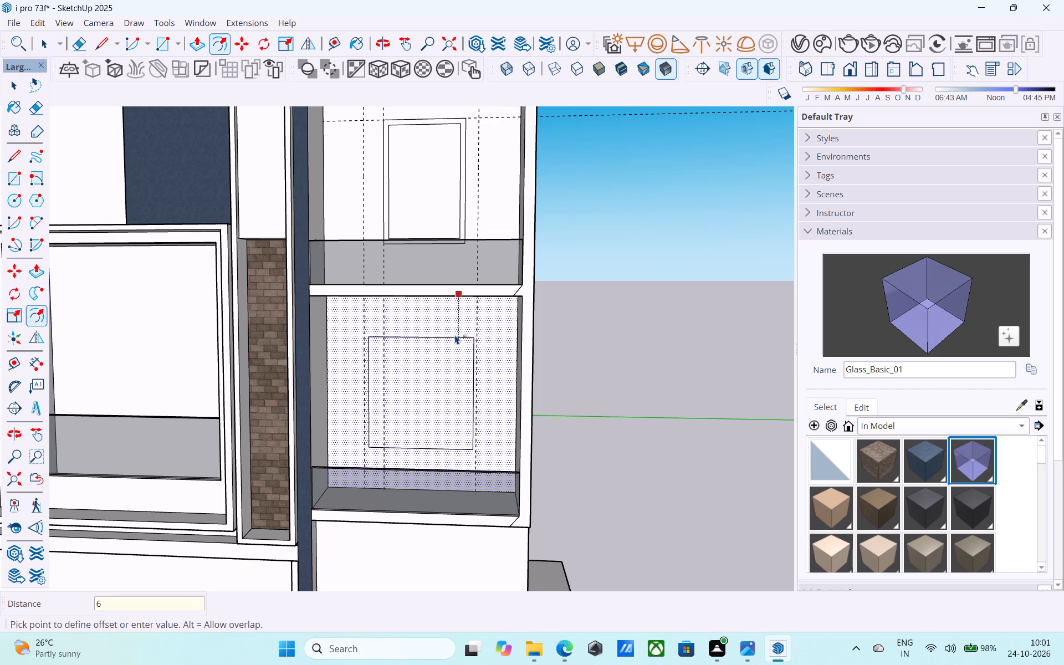
pyautogui.hotkey('shift', '"')
pyautogui.press('Return')
pyautogui.press('space')
# Select the new inner rectangle on the lower bay's back wall and start offsetting its outline inward.
pyautogui.click(432, 339)
pyautogui.press('f')
pyautogui.click(432, 339)
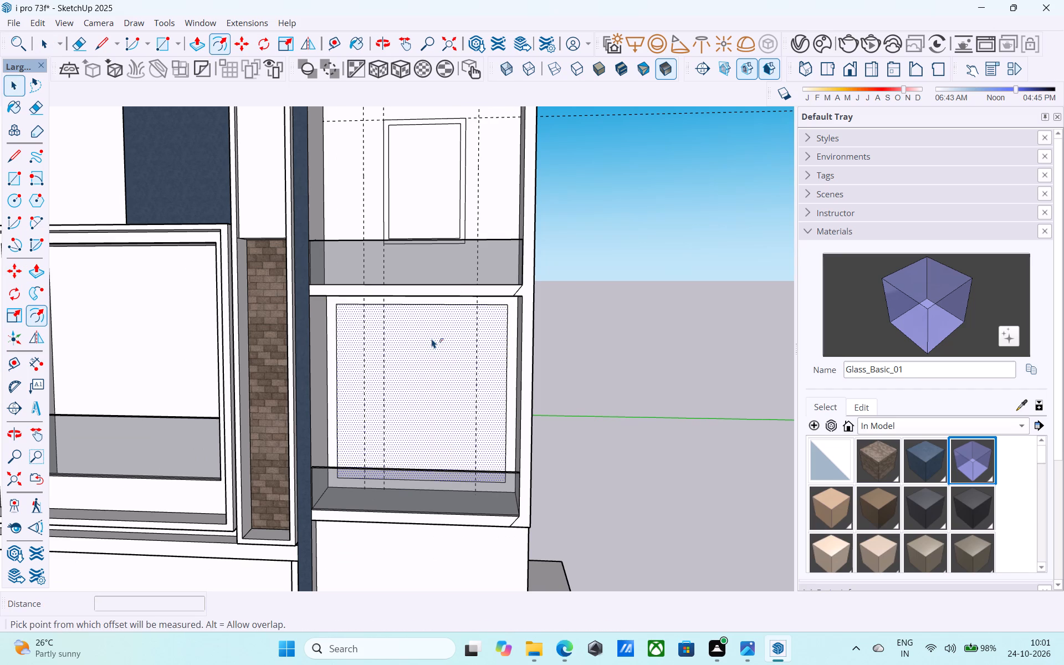
pyautogui.press('space')
pyautogui.write('f')
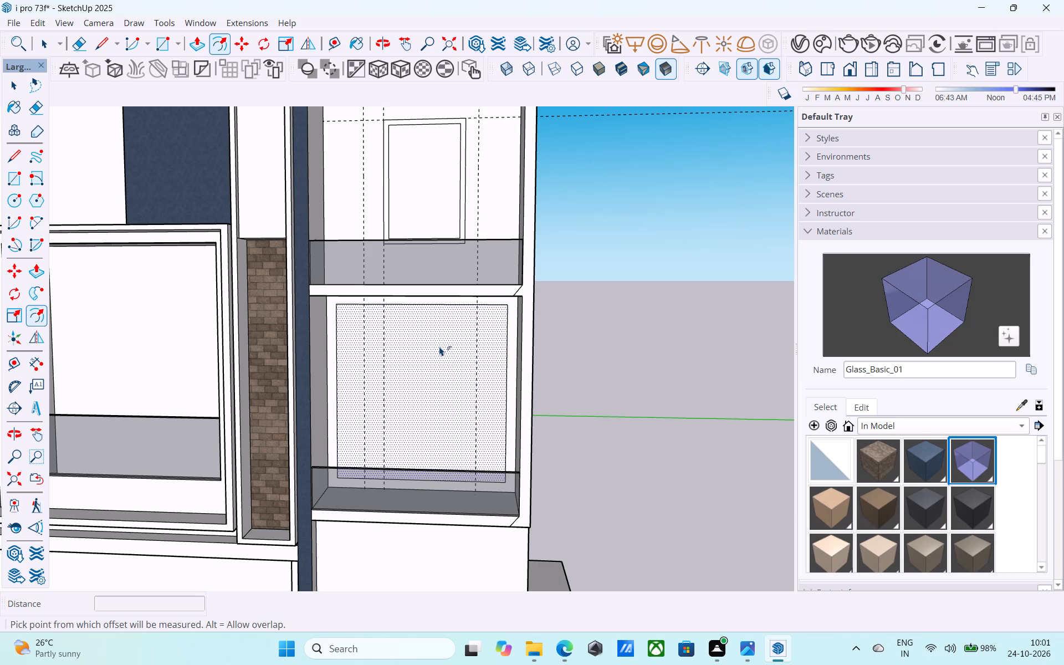
pyautogui.click(439, 346)
pyautogui.press('space')
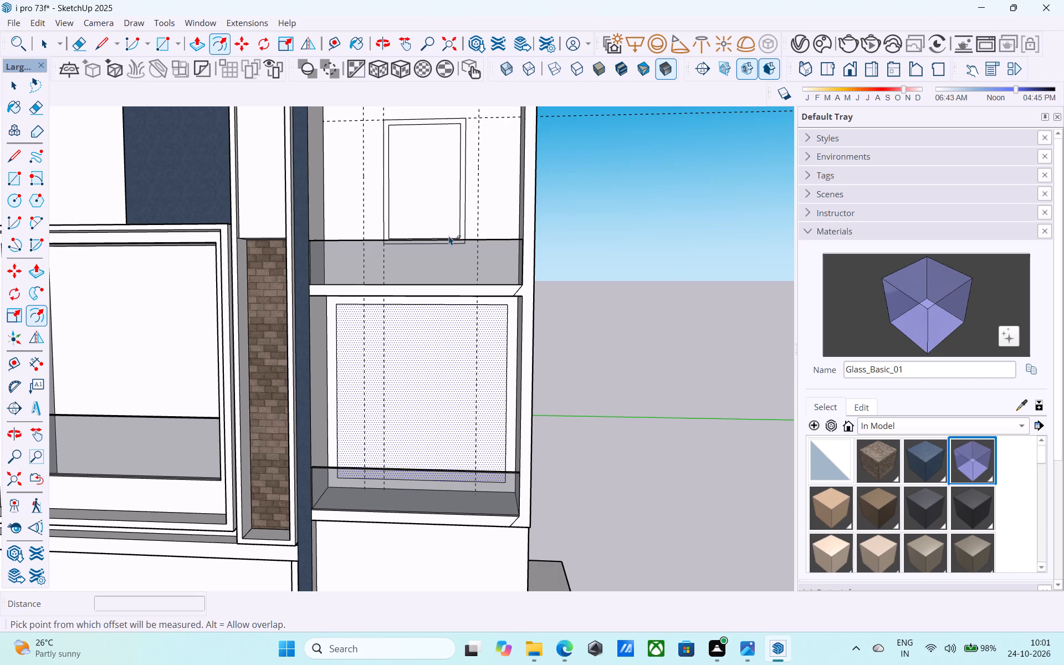
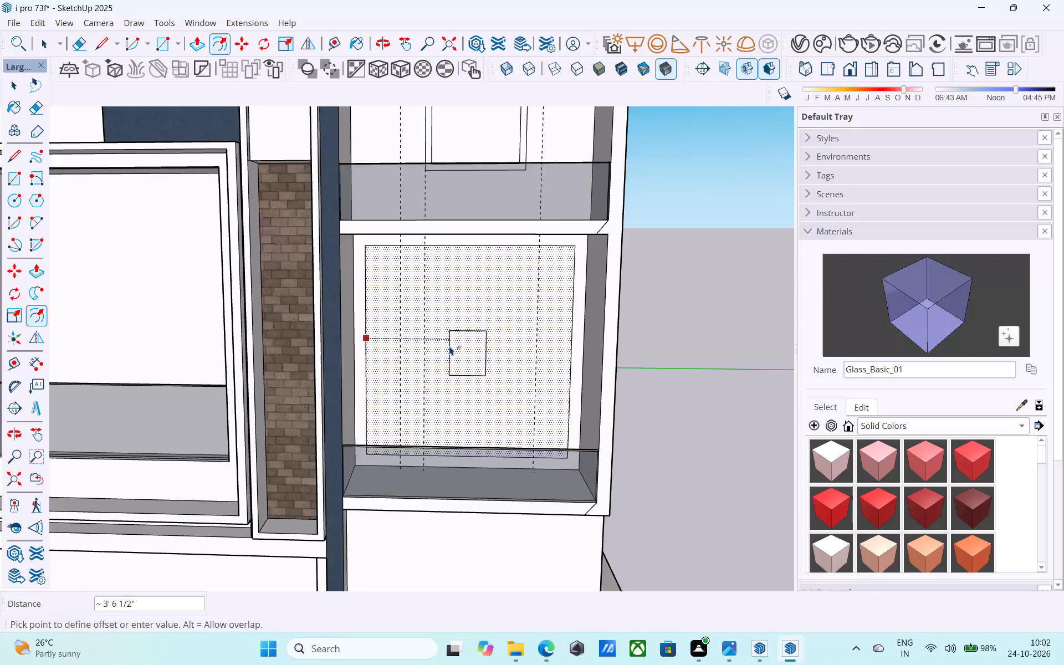
# Offset the lower balcony window rectangle inward by 3" to form its outer frame.
pyautogui.press('6')
pyautogui.press('BackSpace')
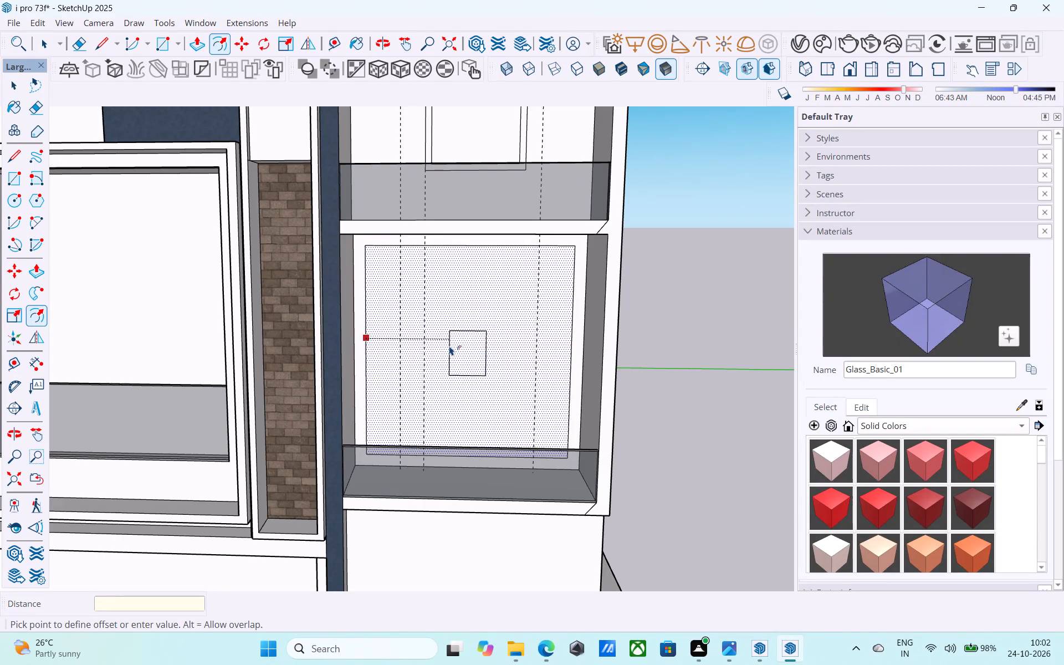
pyautogui.press('3')
pyautogui.press('BackSpace')
pyautogui.hotkey('shift', '"')
pyautogui.press('BackSpace')
pyautogui.press('BackSpace')
pyautogui.write('3"')
pyautogui.press('Return')
pyautogui.press('space')
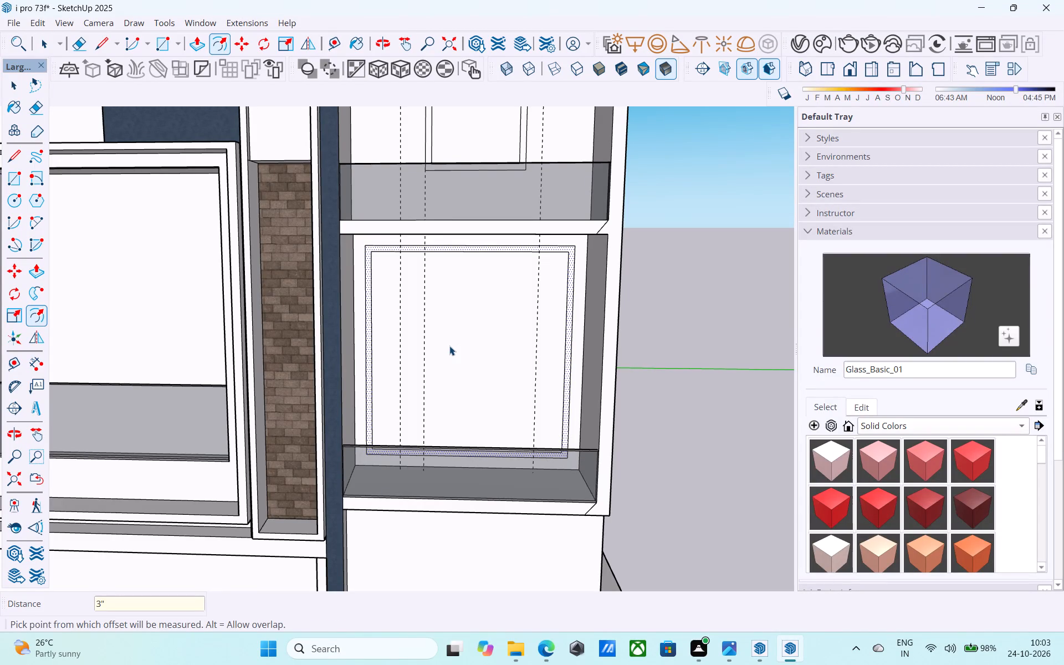
# Copy the inner frame's left vertical edge to its right edge and divide the span into three equal bays.
pyautogui.scroll(3, 449, 346)
pyautogui.click(451, 346)
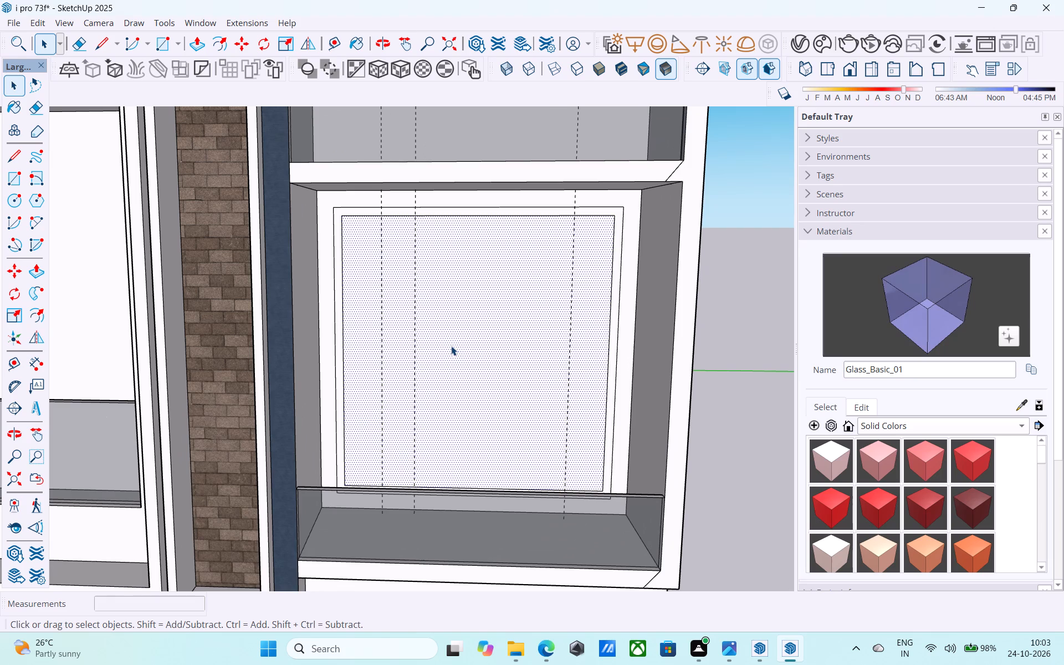
pyautogui.click(343, 318)
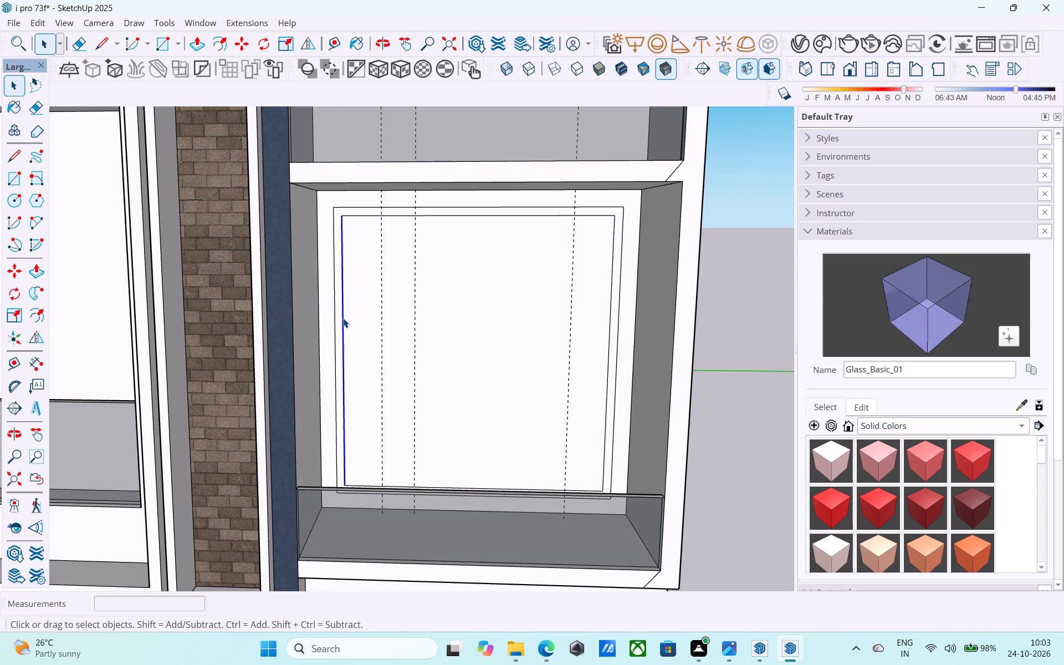
pyautogui.press('m')
pyautogui.click(341, 217)
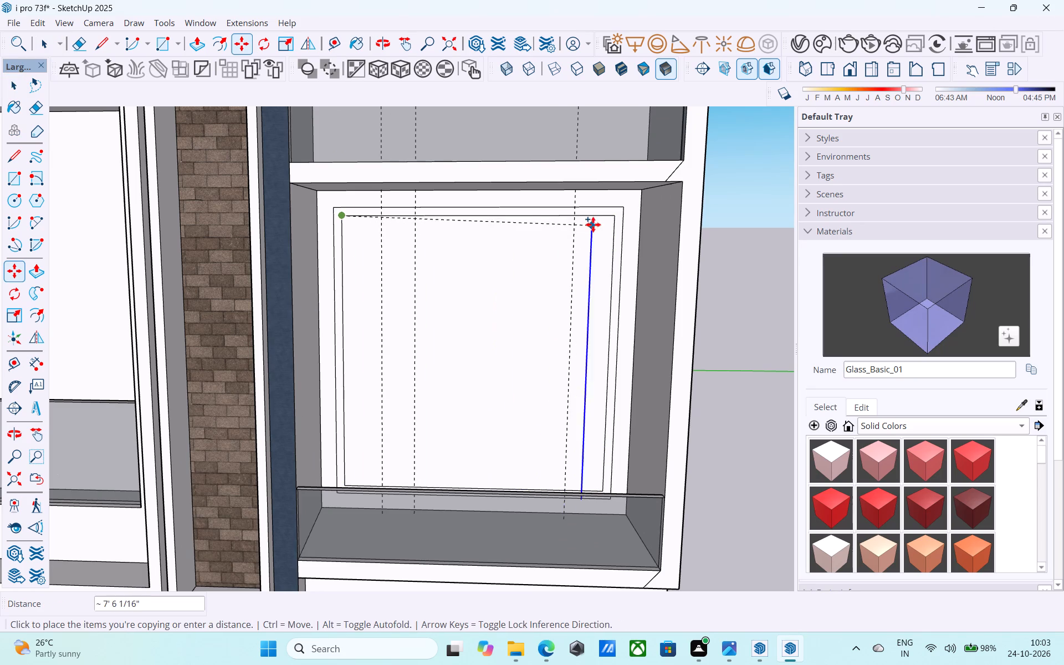
pyautogui.click(612, 217)
pyautogui.write('/3')
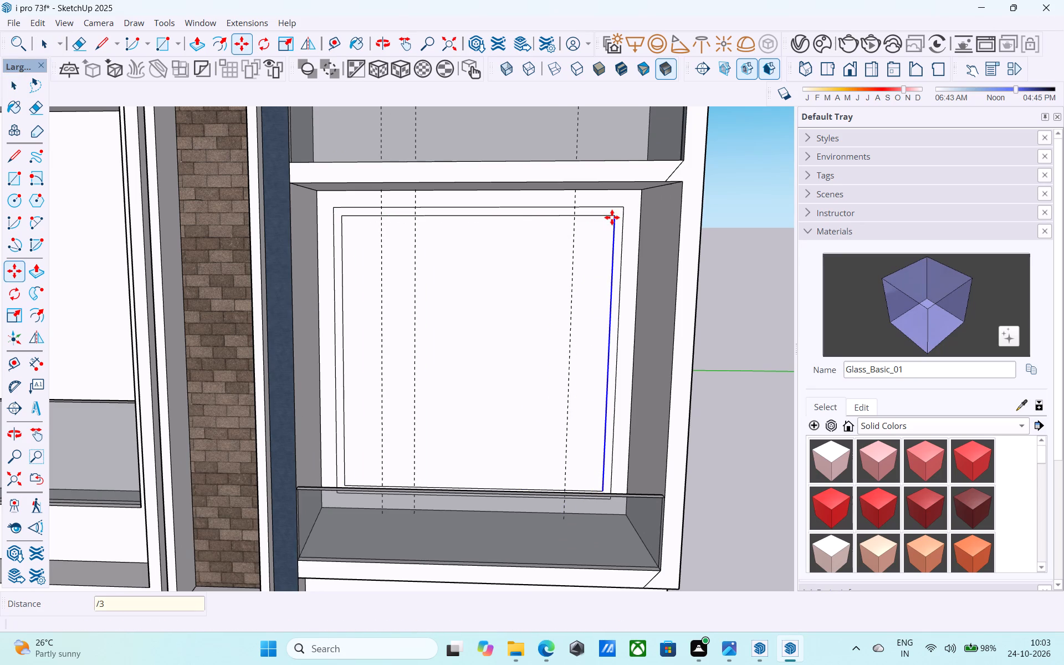
pyautogui.press('Return')
pyautogui.press('space')
# Copy the right divider line of the window 2" to the right to give that mullion its thickness.
pyautogui.click(519, 308)
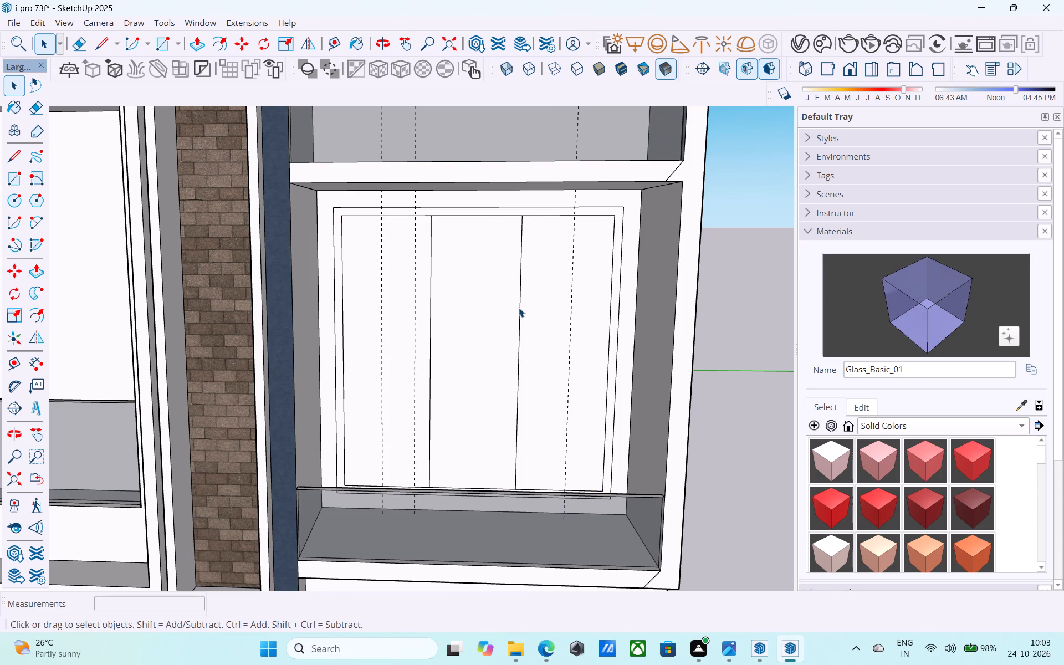
pyautogui.press('m')
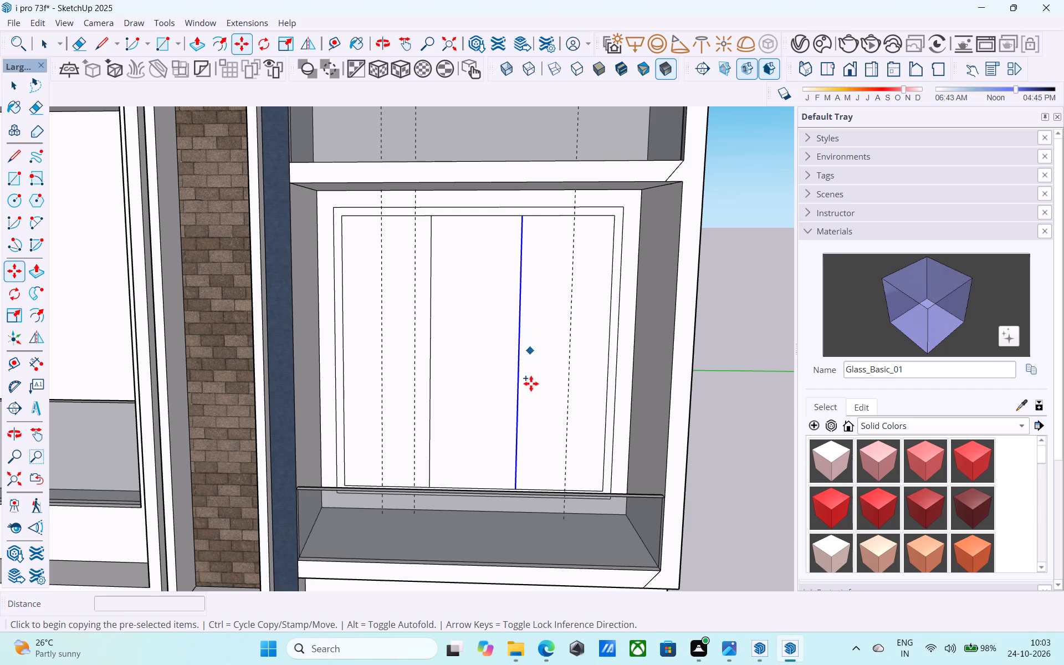
pyautogui.scroll(1, 507, 212)
pyautogui.click(521, 219)
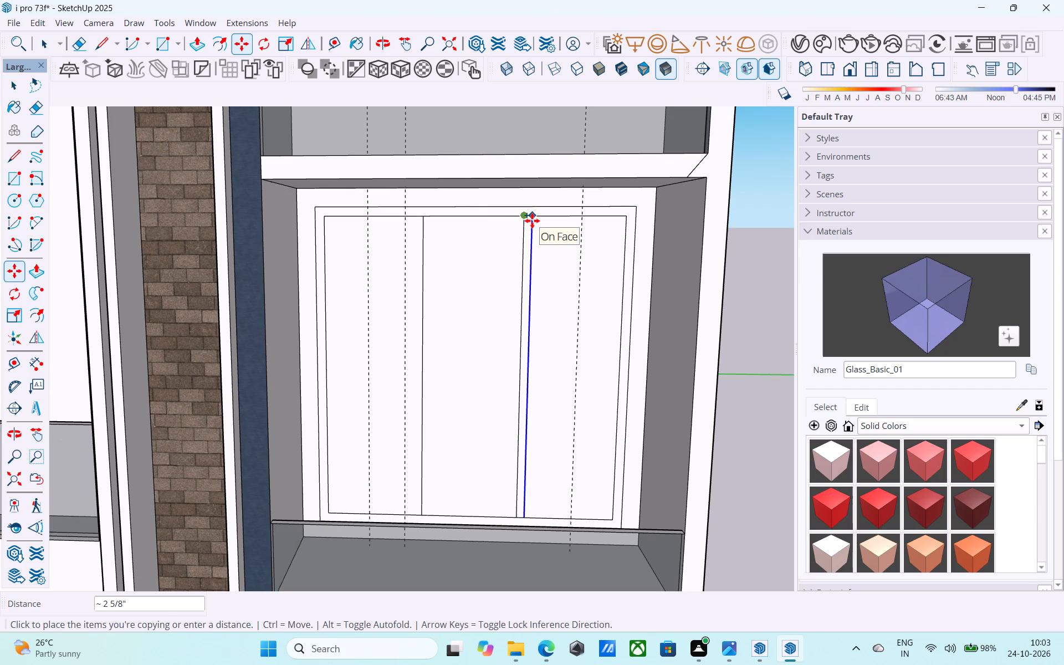
pyautogui.write('2"')
pyautogui.press('Return')
pyautogui.press('space')
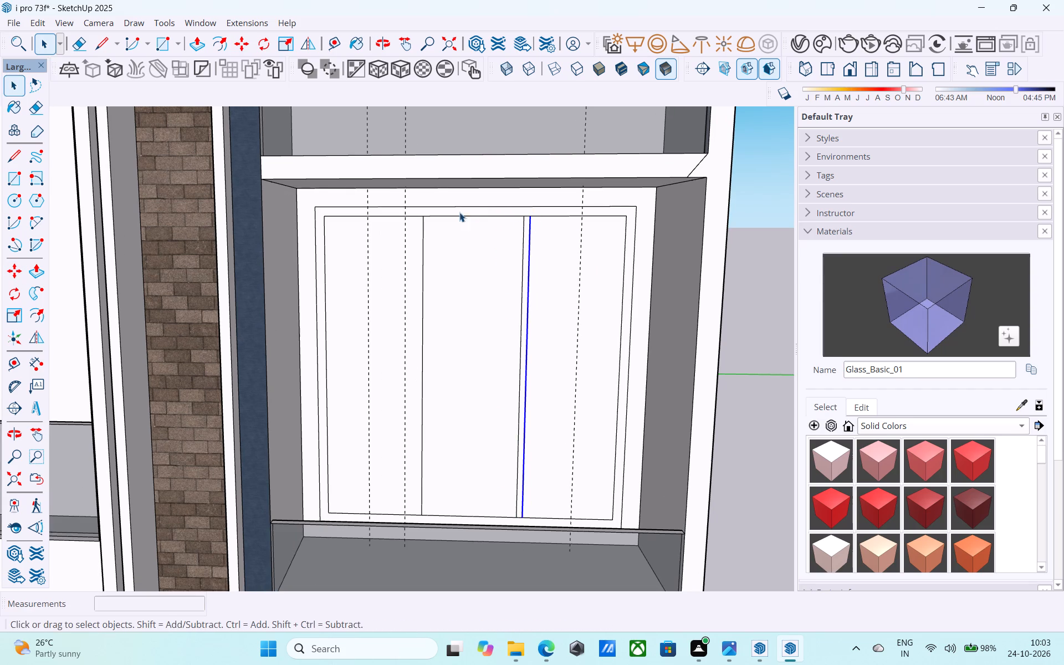
# Copy the window's left divider line 2" to the left to give that mullion its thickness.
pyautogui.click(423, 253)
pyautogui.press('m')
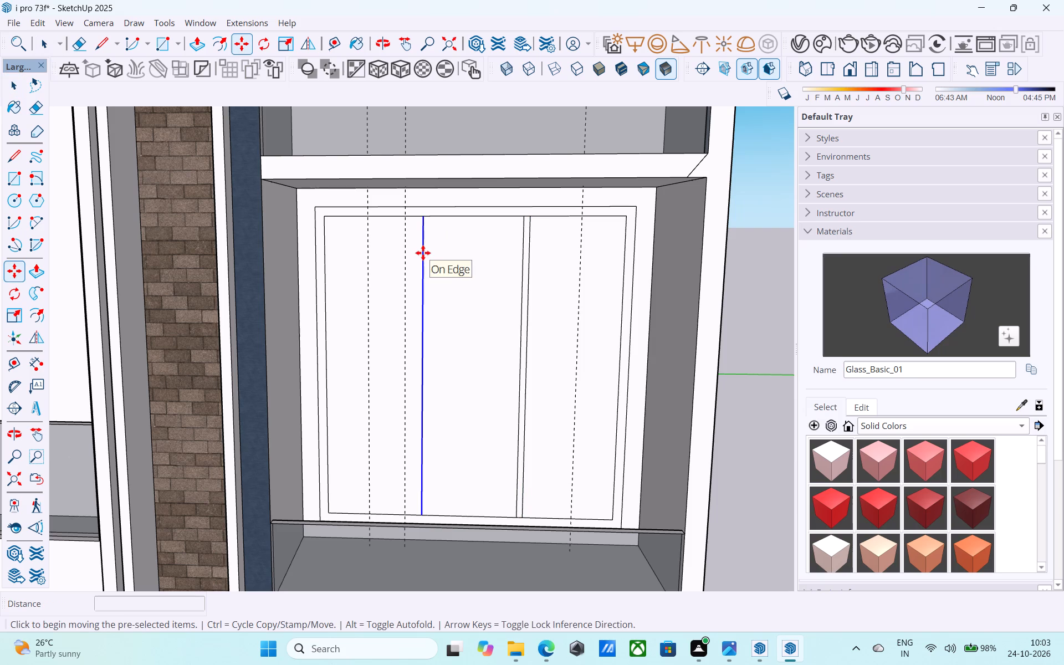
pyautogui.click(424, 222)
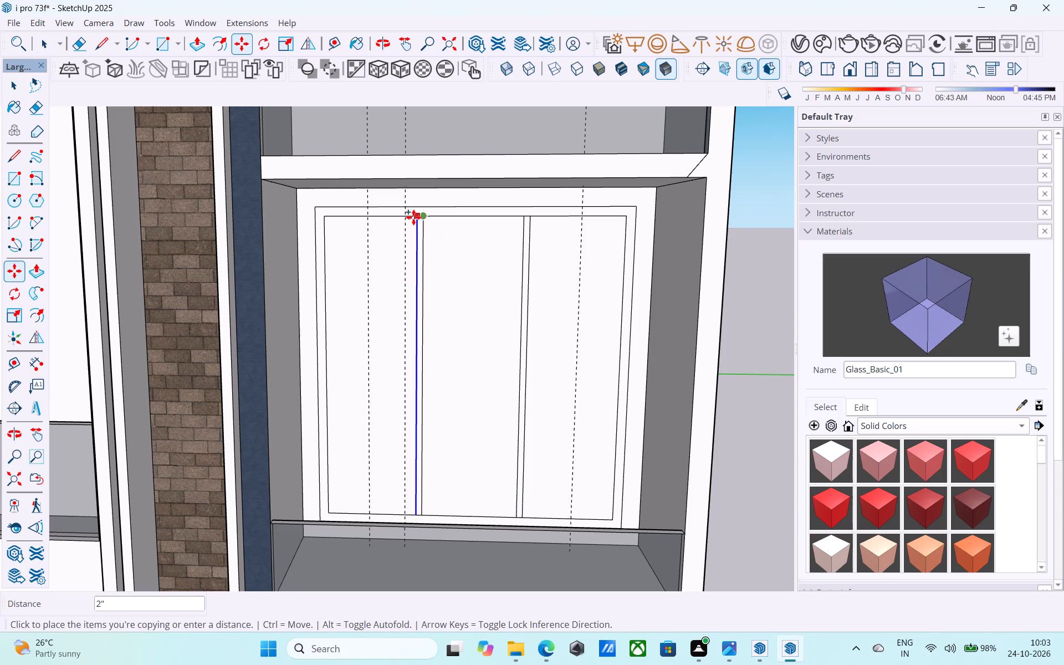
pyautogui.click(413, 217)
pyautogui.press('space')
# Erase the short top edge segments between each pair of mullion lines so they join the window frame.
pyautogui.scroll(-7, 438, 233)
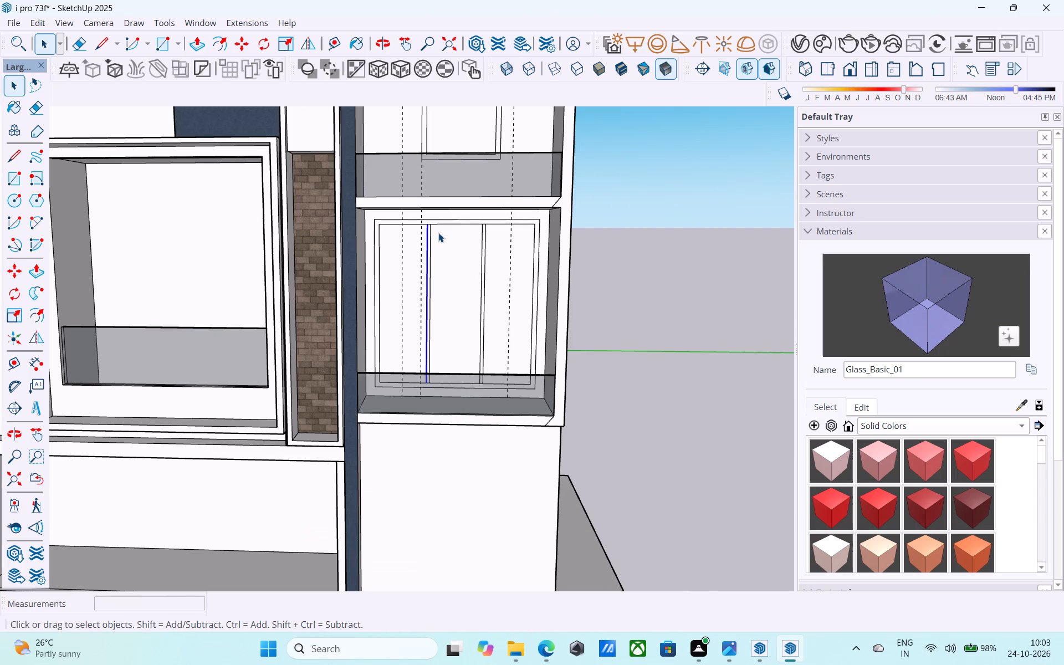
pyautogui.scroll(-4, 438, 233)
pyautogui.scroll(12, 438, 233)
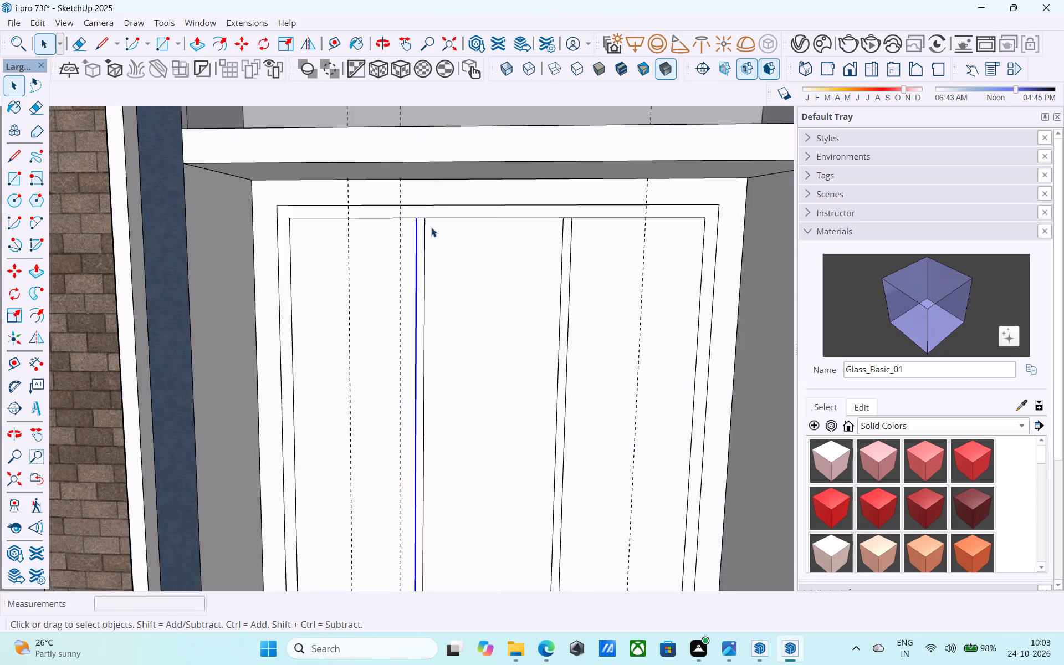
pyautogui.scroll(5, 431, 227)
pyautogui.press('e')
pyautogui.scroll(2, 421, 217)
pyautogui.click(415, 212)
pyautogui.scroll(-5, 417, 215)
pyautogui.scroll(5, 605, 231)
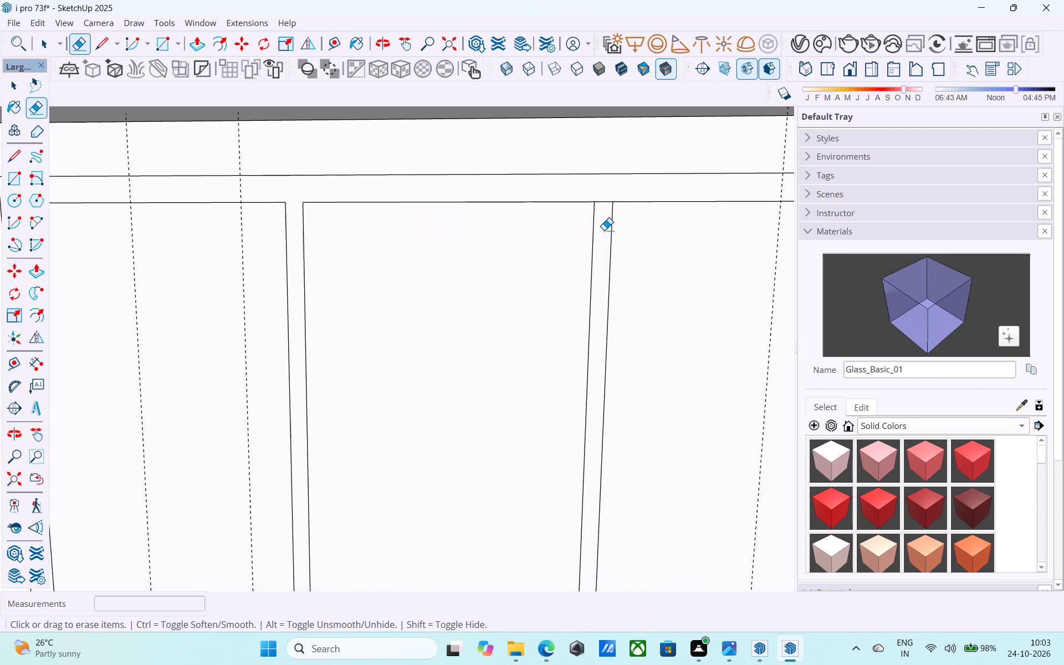
pyautogui.click(602, 203)
pyautogui.scroll(-6, 588, 190)
pyautogui.scroll(-8, 541, 221)
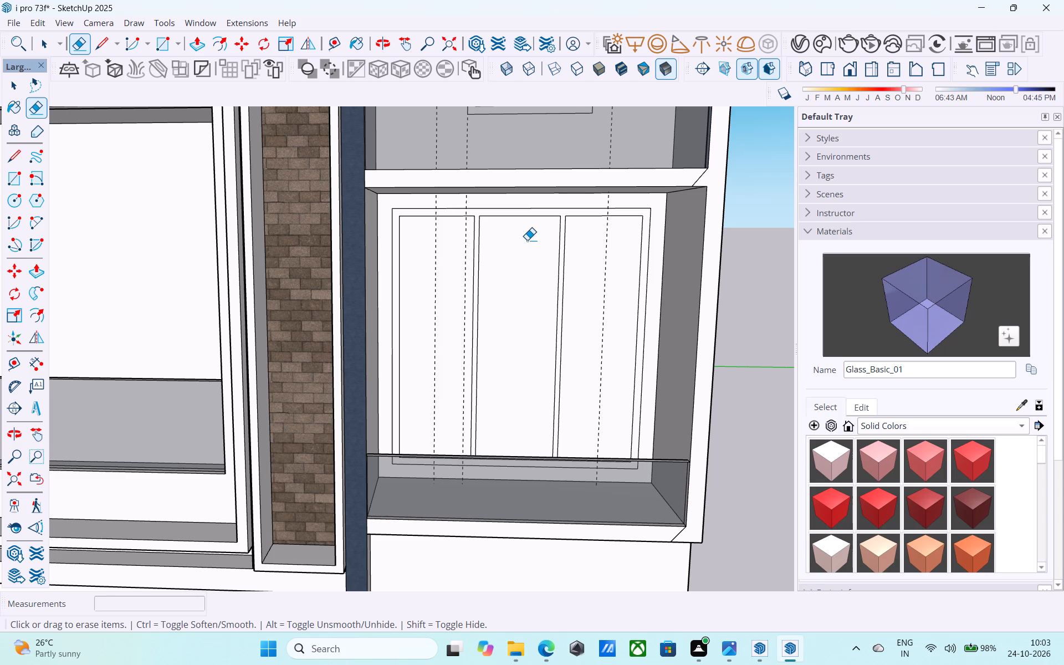
# Place a vertical guide 6" from the right inner corner on the back wall of the large framed balcony.
pyautogui.scroll(-6, 550, 262)
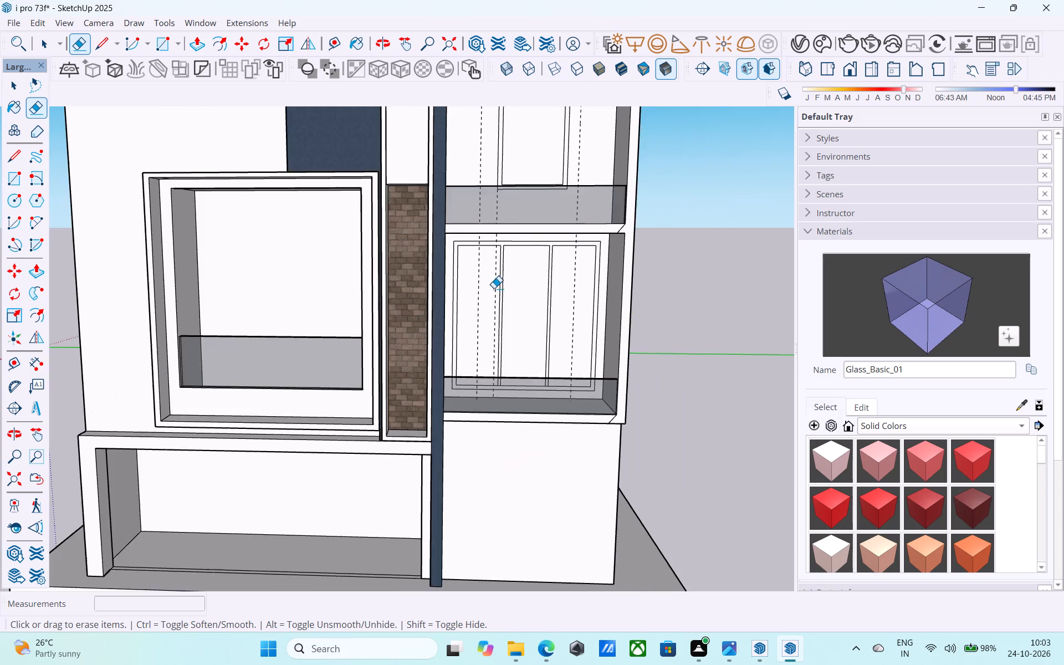
pyautogui.scroll(-5, 494, 288)
pyautogui.moveTo(388, 267); pyautogui.dragTo(472, 234, button='middle')
pyautogui.scroll(5, 480, 249)
pyautogui.moveTo(478, 253); pyautogui.dragTo(451, 263, button='middle')
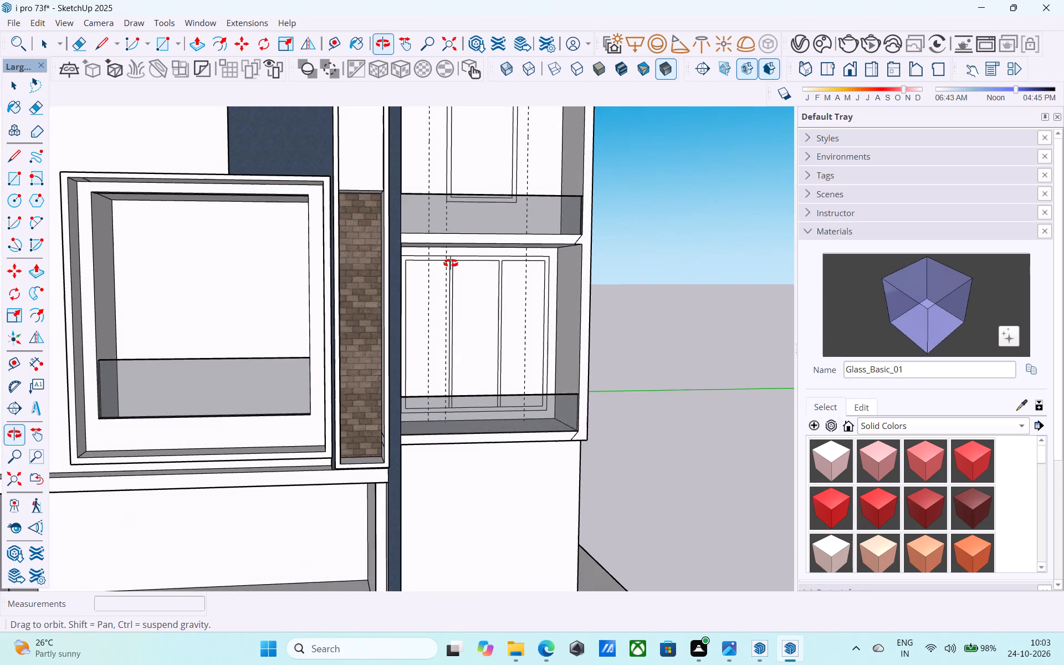
pyautogui.moveTo(451, 263); pyautogui.dragTo(446, 269, button='middle')
pyautogui.press('space')
pyautogui.scroll(-9, 369, 258)
pyautogui.moveTo(362, 258); pyautogui.dragTo(365, 259, button='middle')
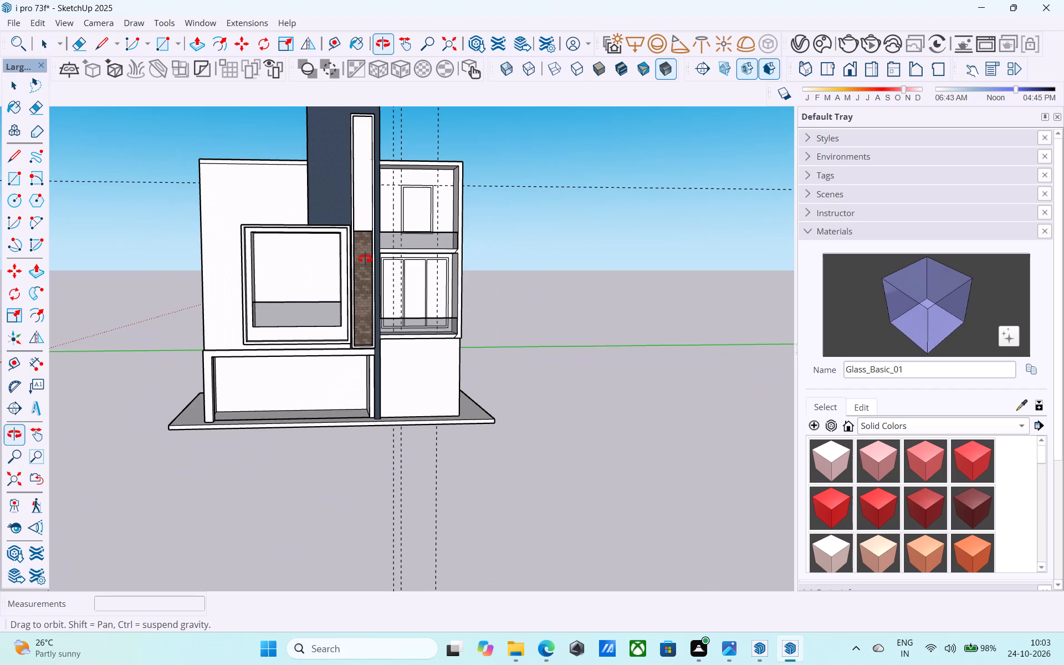
pyautogui.moveTo(365, 259); pyautogui.dragTo(365, 265, button='middle')
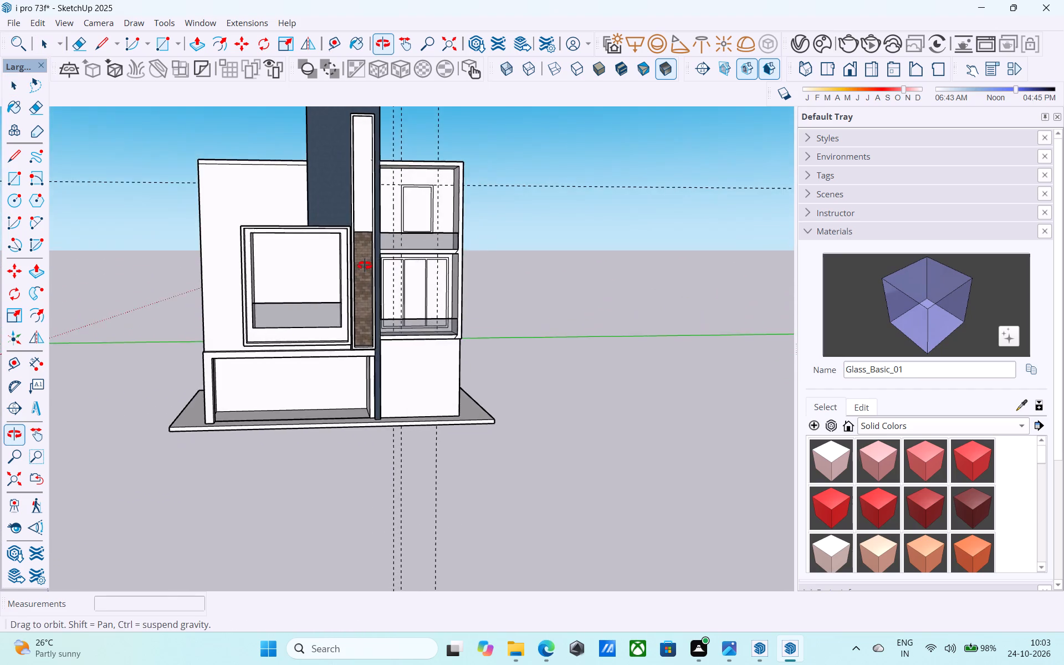
pyautogui.moveTo(365, 265); pyautogui.dragTo(451, 401, button='middle')
pyautogui.scroll(5, 360, 361)
pyautogui.moveTo(330, 286); pyautogui.dragTo(374, 391, button='middle')
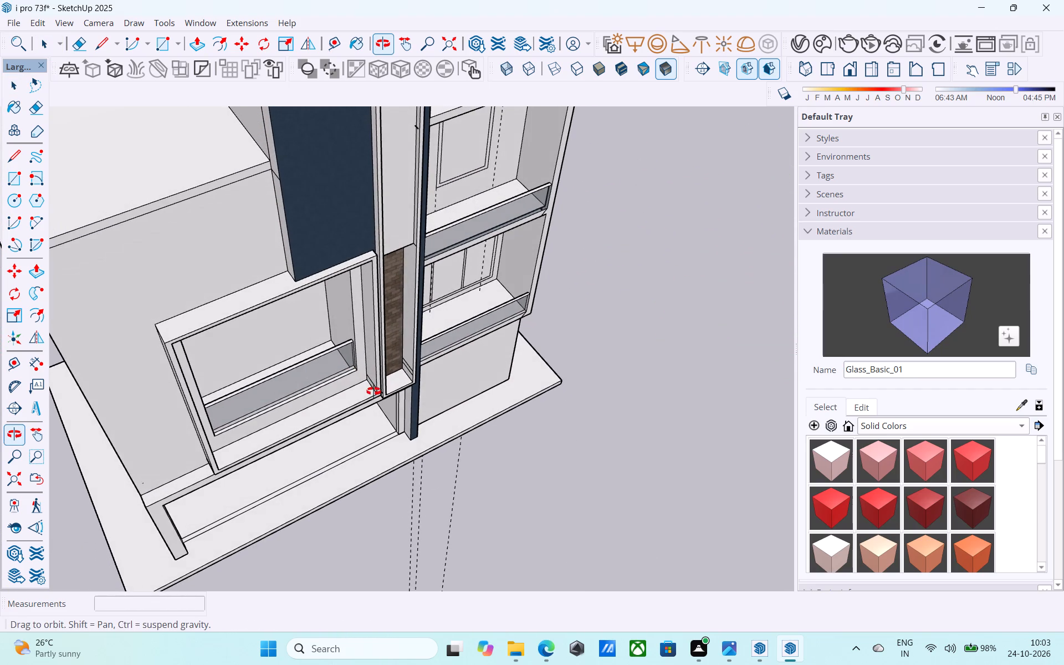
pyautogui.moveTo(374, 391); pyautogui.dragTo(369, 387, button='middle')
pyautogui.keyDown('shift'); pyautogui.moveTo(330, 350); pyautogui.dragTo(397, 330, button='middle'); pyautogui.keyUp('shift')
pyautogui.press('t')
pyautogui.scroll(4, 383, 313)
pyautogui.click(396, 288)
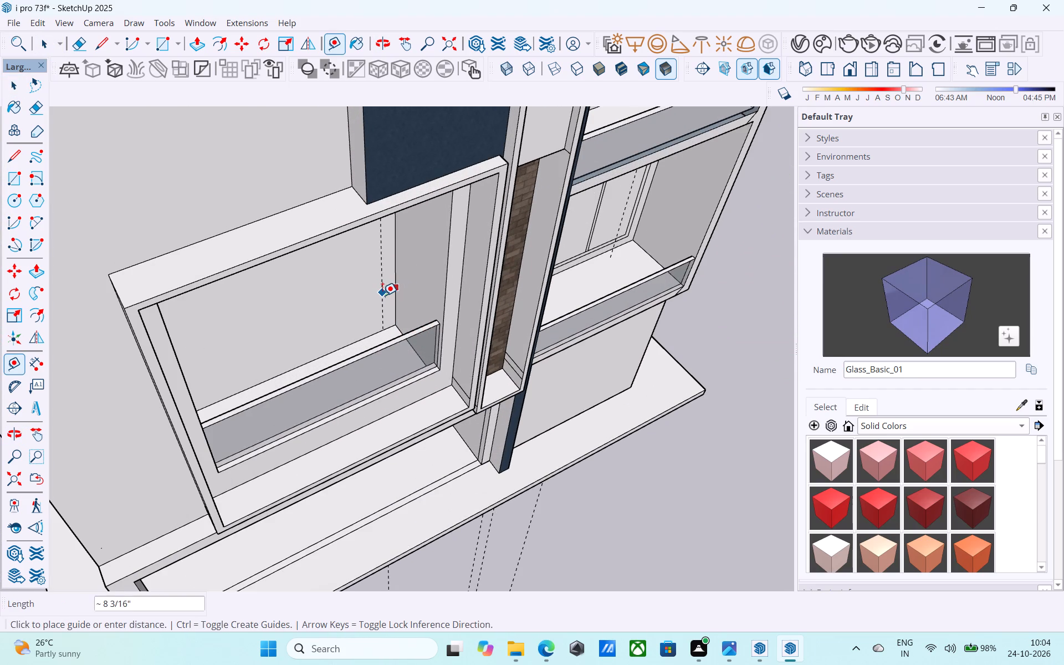
pyautogui.write('6"')
pyautogui.press('Return')
# Draw a 3' by 7' door rectangle on the large balcony's back wall, starting where the guide meets the floor.
pyautogui.press('r')
pyautogui.scroll(6, 393, 325)
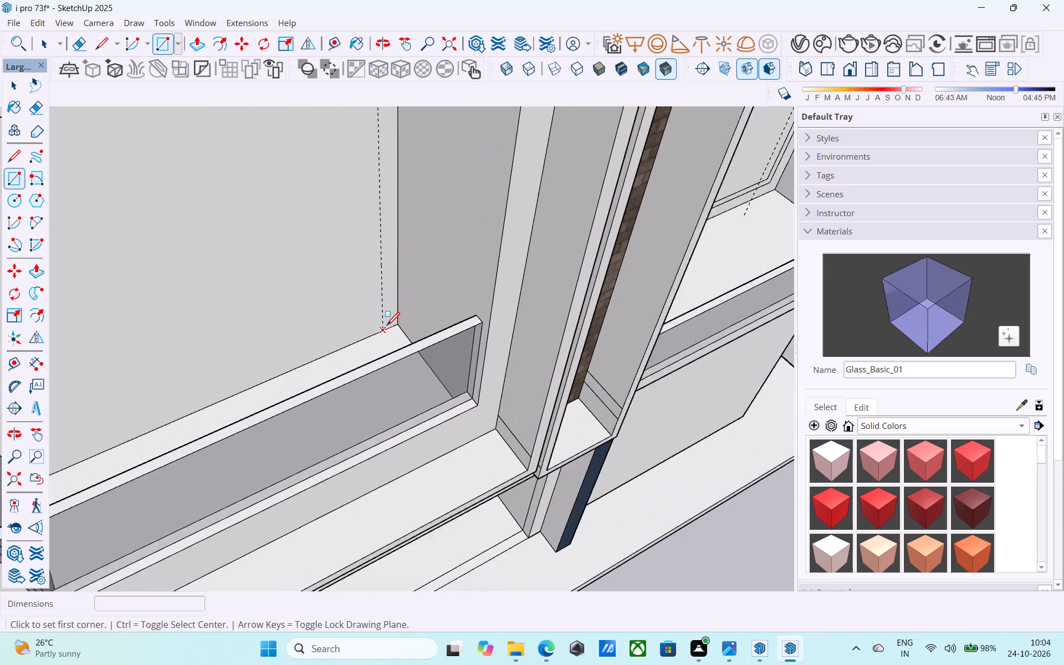
pyautogui.scroll(2, 387, 326)
pyautogui.click(387, 326)
pyautogui.press('r')
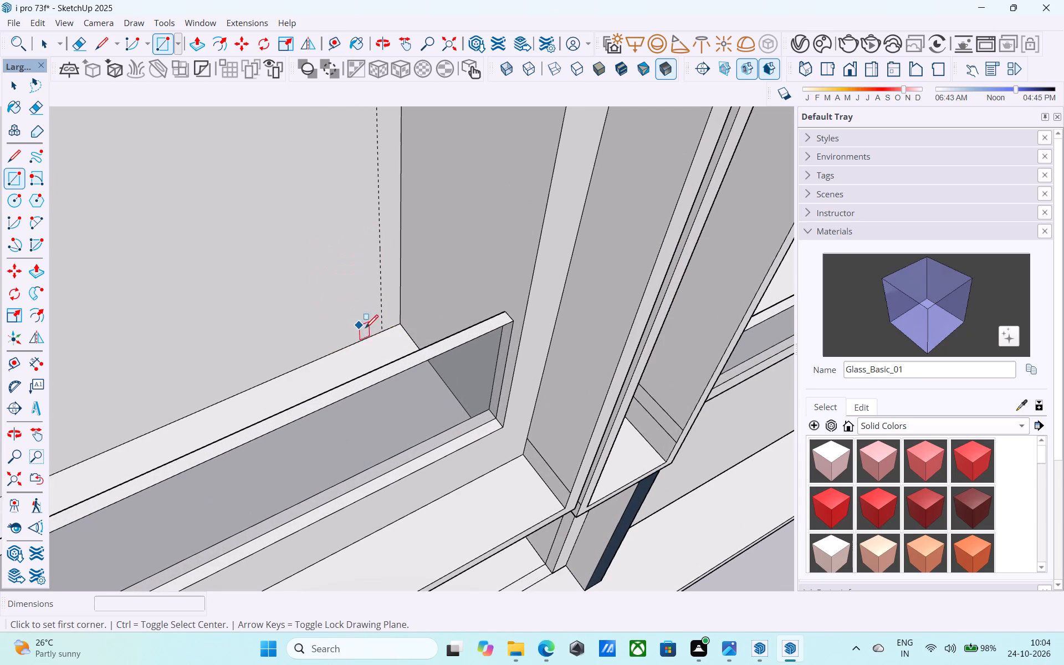
pyautogui.click(381, 330)
pyautogui.moveTo(288, 244); pyautogui.dragTo(253, 201, button='middle')
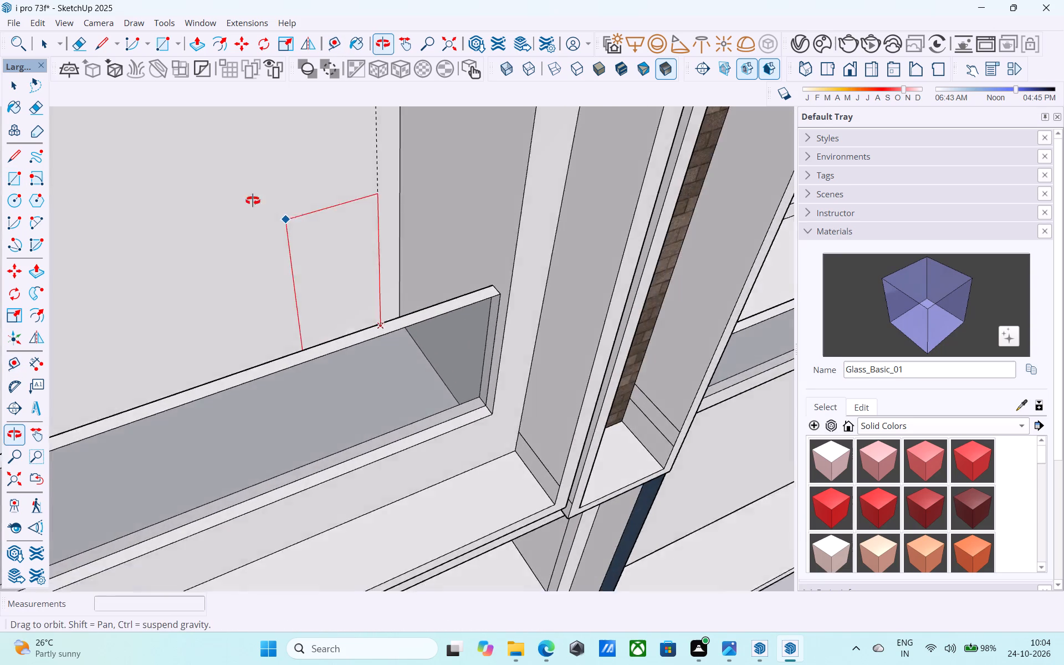
pyautogui.moveTo(253, 201); pyautogui.dragTo(226, 173, button='middle')
pyautogui.scroll(-3, 226, 173)
pyautogui.moveTo(226, 173); pyautogui.dragTo(357, 319, button='middle')
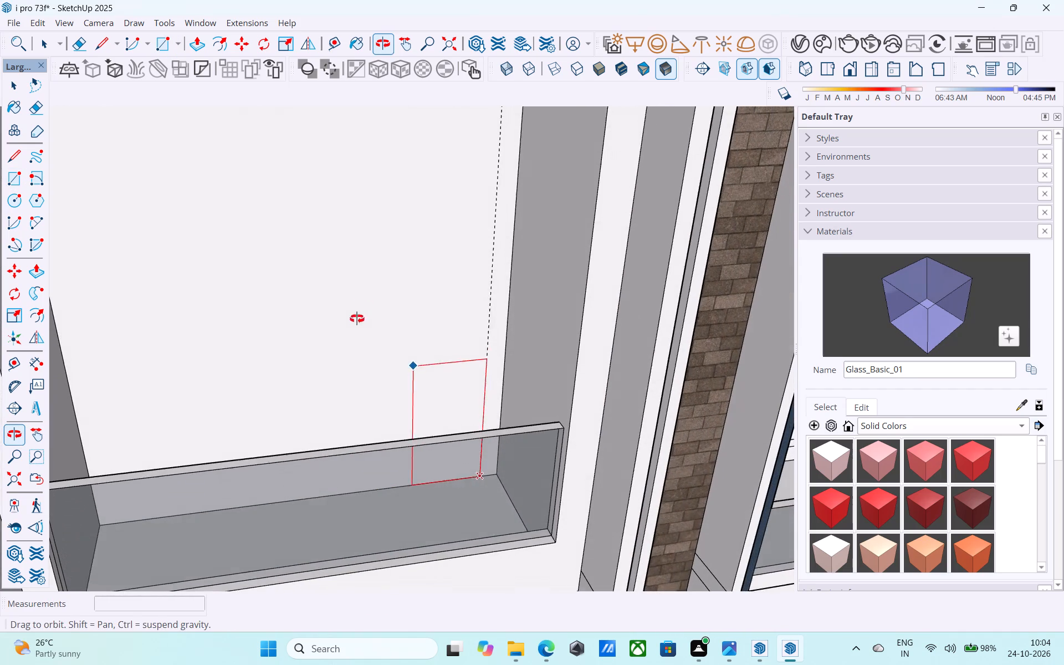
pyautogui.moveTo(357, 319); pyautogui.dragTo(357, 316, button='middle')
pyautogui.write("7',3'")
pyautogui.press('Return')
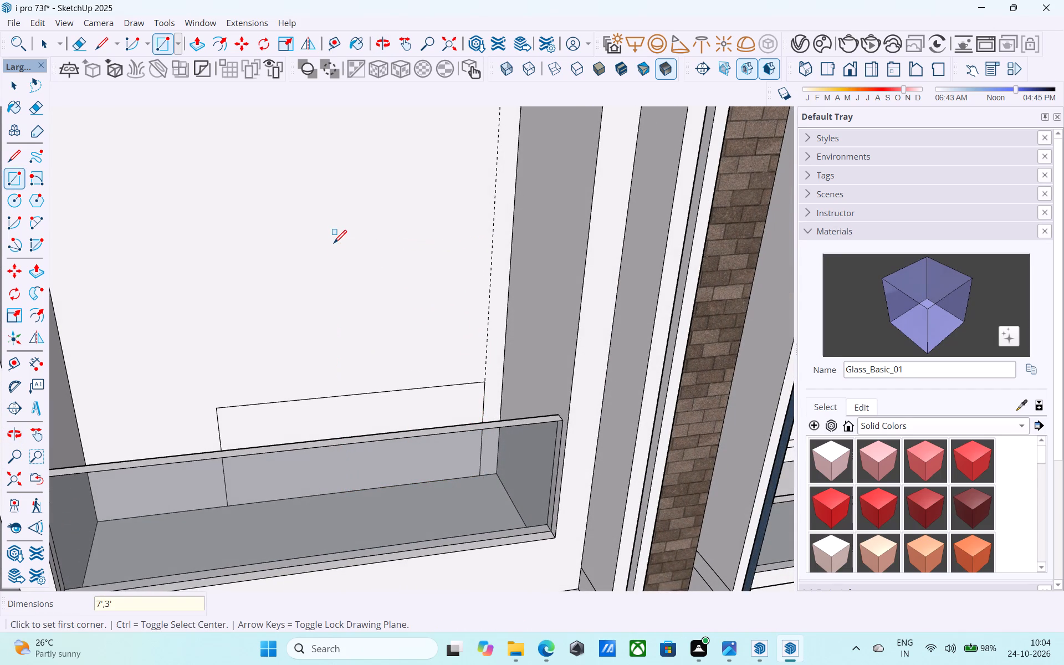
pyautogui.write("3',7'")
pyautogui.press('Return')
# Offset the large balcony's door rectangle inward by 3" to form the door frame.
pyautogui.press('space')
pyautogui.click(378, 295)
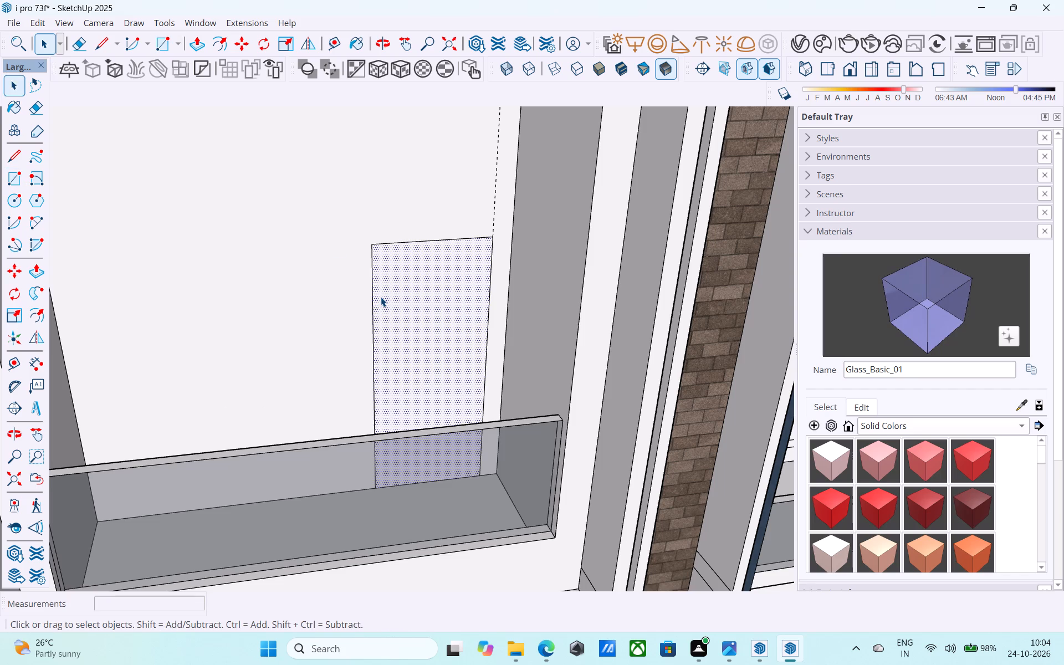
pyautogui.press('f')
pyautogui.click(381, 297)
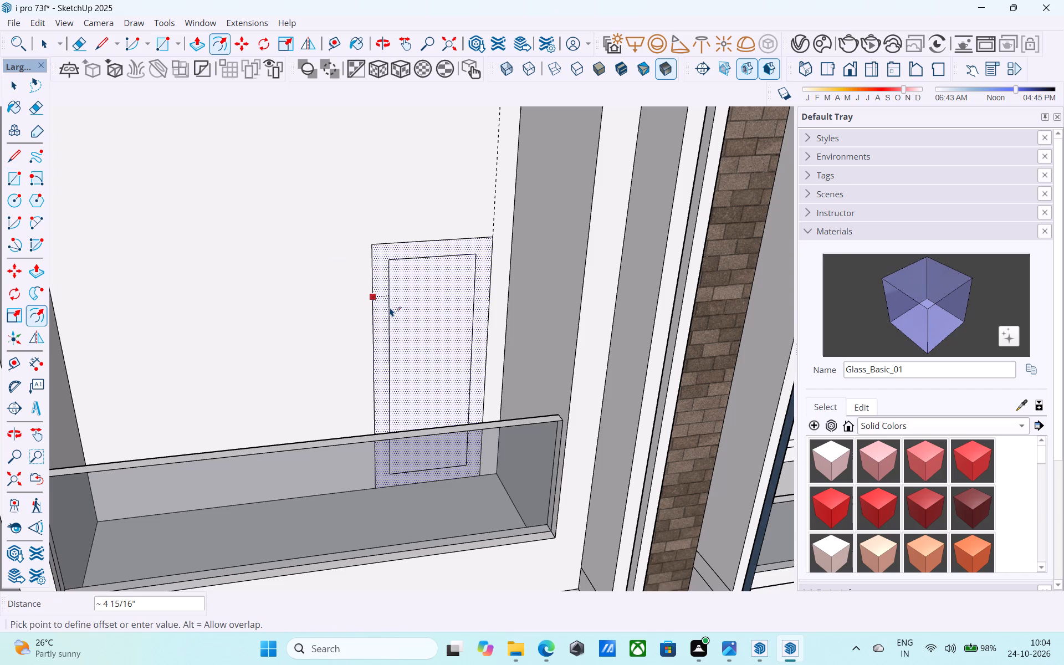
pyautogui.hotkey('shift', '"')
pyautogui.press('Return')
pyautogui.press('space')
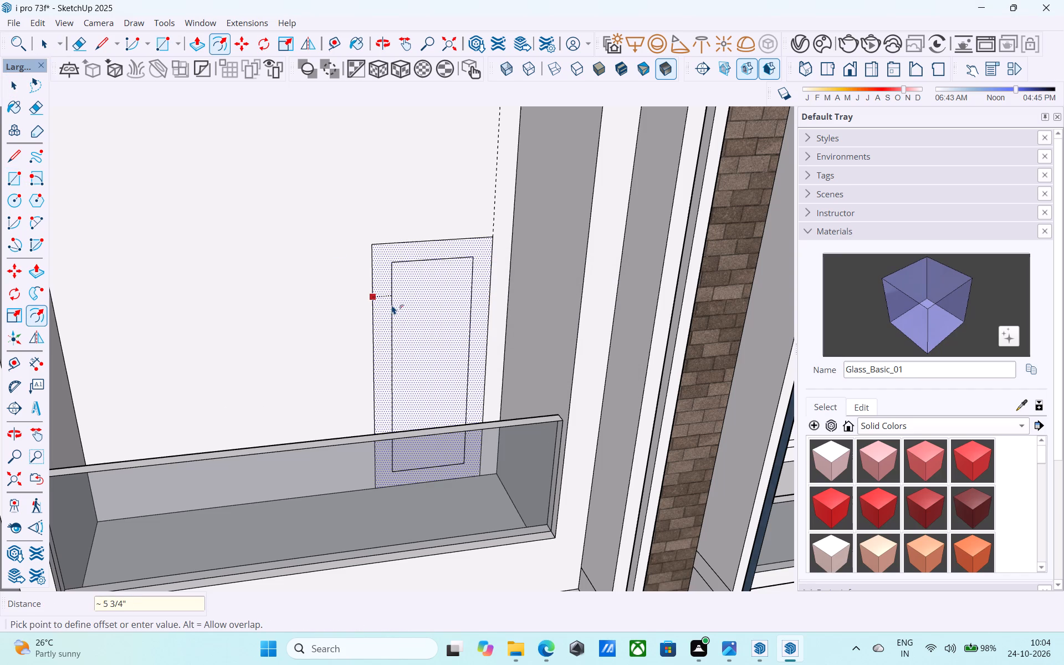
pyautogui.press('3')
pyautogui.hotkey('shift', '"')
pyautogui.press('Return')
pyautogui.press('space')
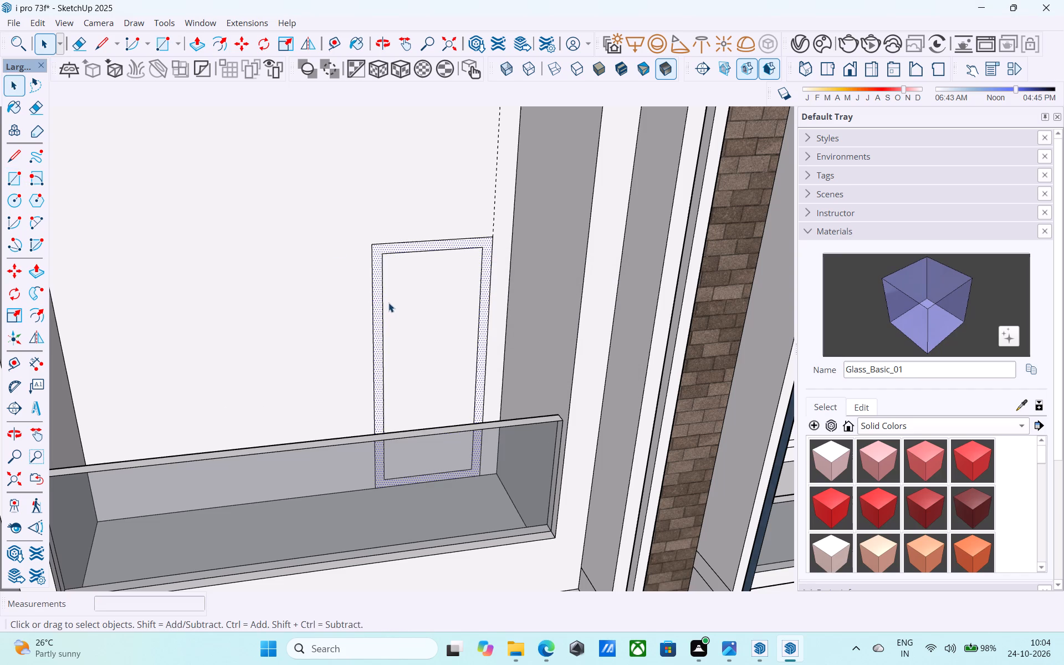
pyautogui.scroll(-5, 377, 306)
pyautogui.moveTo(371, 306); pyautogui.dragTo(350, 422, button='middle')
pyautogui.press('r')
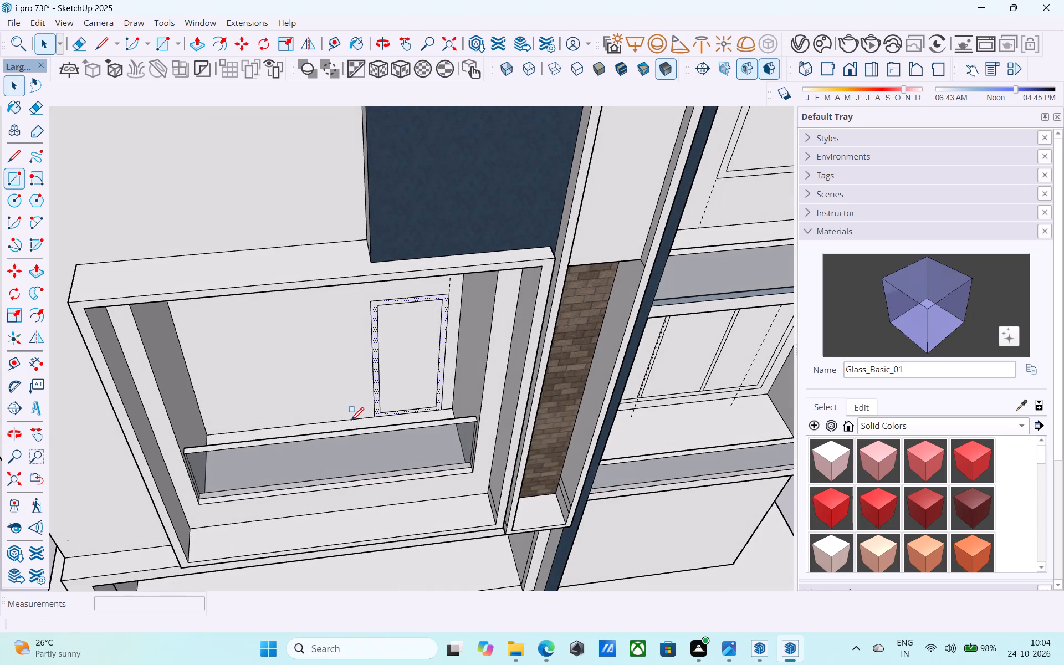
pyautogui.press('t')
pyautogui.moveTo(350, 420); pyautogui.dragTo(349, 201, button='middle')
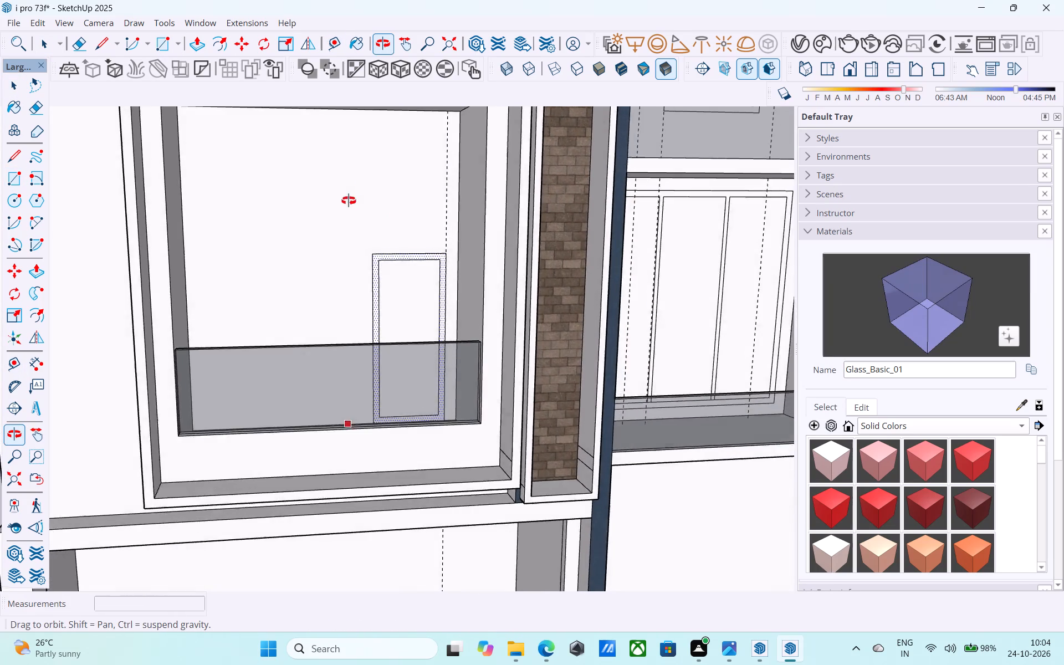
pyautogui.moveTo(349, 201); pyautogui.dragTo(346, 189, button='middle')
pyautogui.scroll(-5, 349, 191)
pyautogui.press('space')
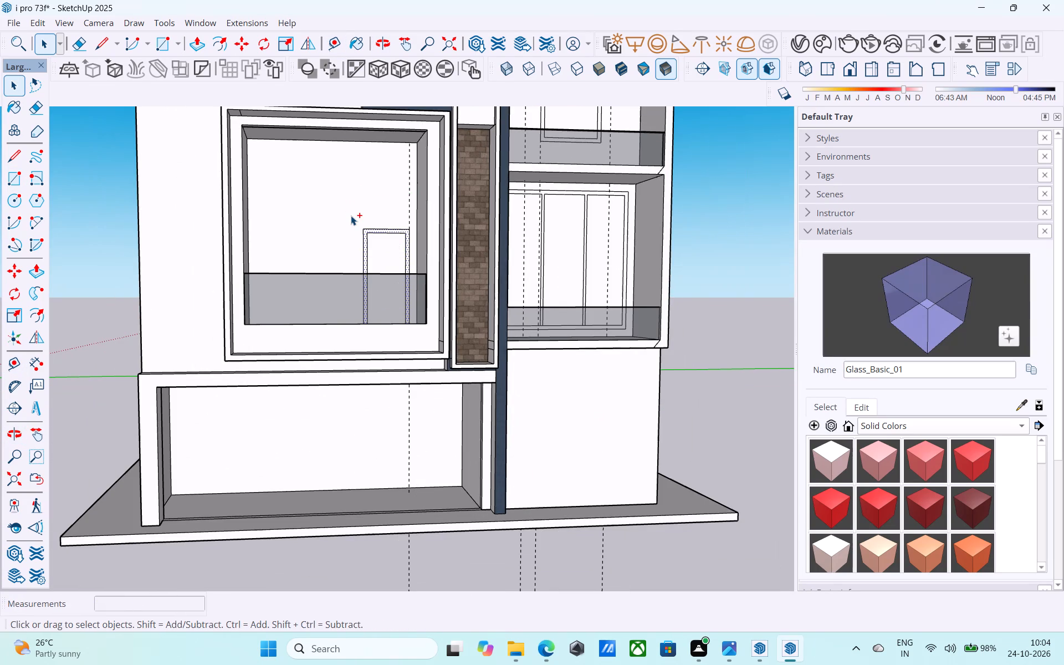
# Undo the frame offset and the door rectangle on the large framed balcony's back wall.
pyautogui.hotkey('ctrl', 'z')
pyautogui.hotkey('ctrl', 'z')
# Draw a 4' by 8' door rectangle on the large balcony's back wall, starting where the vertical guide meets the floor.
pyautogui.scroll(-5, 351, 216)
pyautogui.moveTo(351, 216); pyautogui.dragTo(423, 533, button='middle')
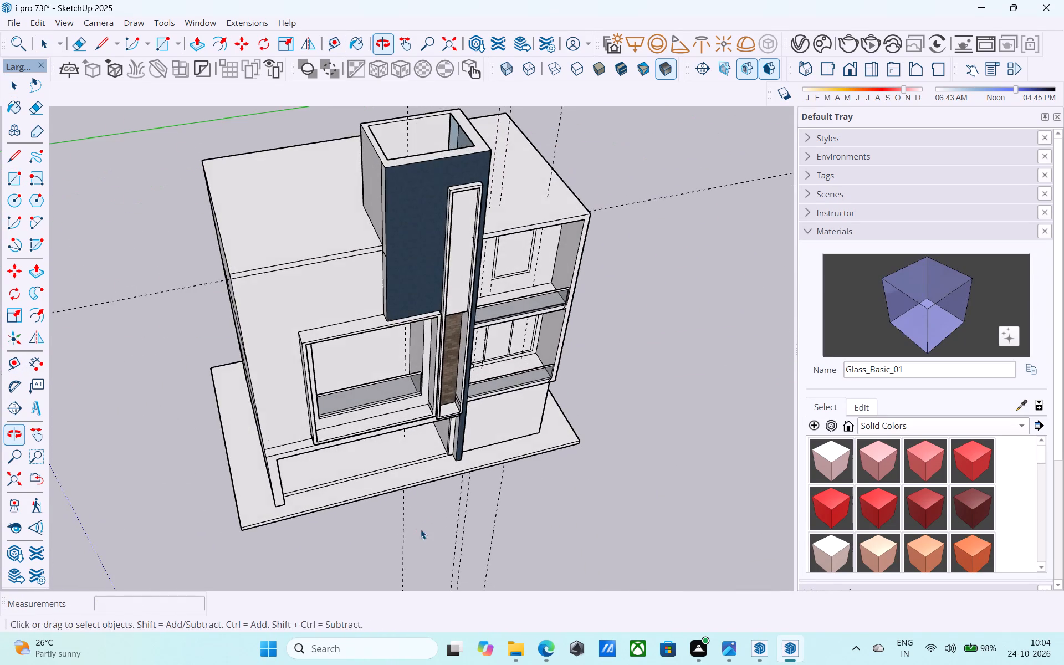
pyautogui.moveTo(429, 392); pyautogui.dragTo(444, 431, button='middle')
pyautogui.scroll(6, 442, 424)
pyautogui.moveTo(427, 396); pyautogui.dragTo(407, 351, button='middle')
pyautogui.press('t')
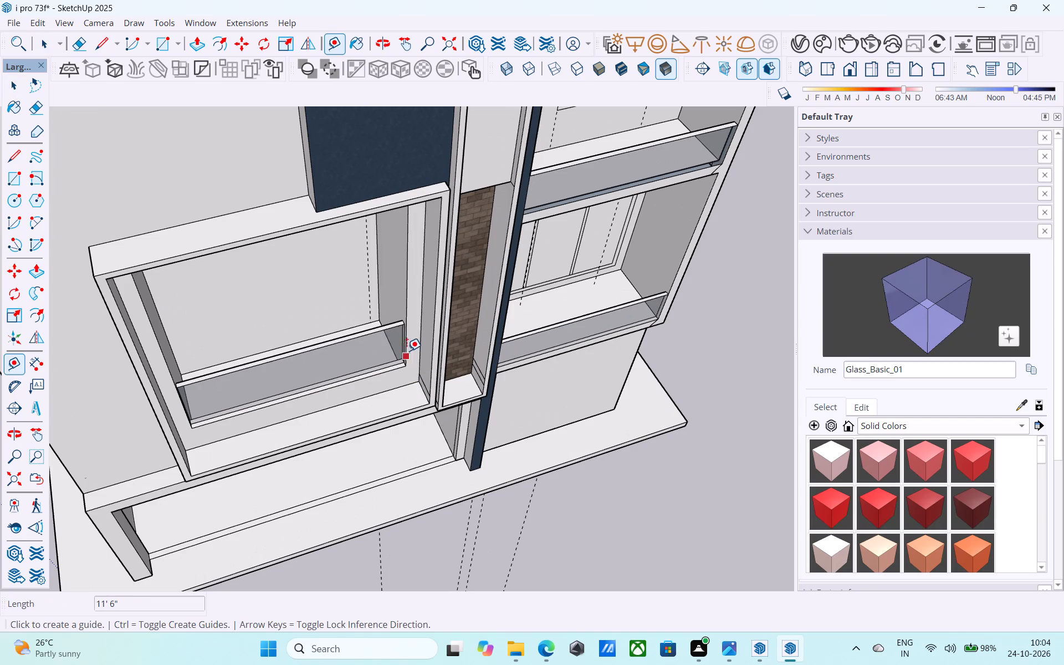
pyautogui.moveTo(407, 351); pyautogui.dragTo(387, 319, button='middle')
pyautogui.press('r')
pyautogui.scroll(7, 380, 322)
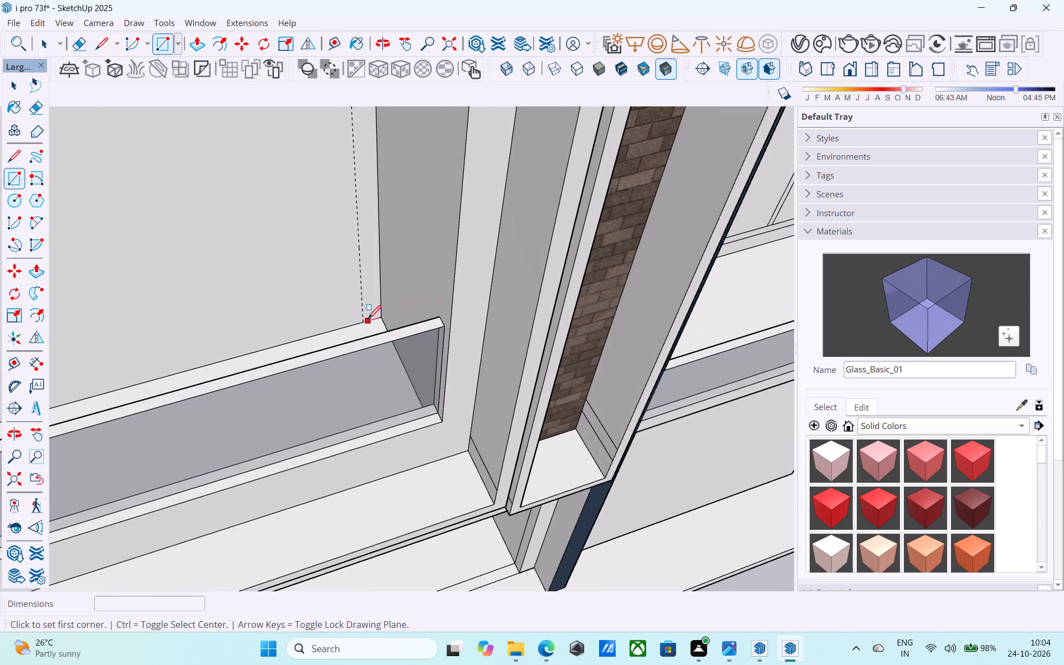
pyautogui.click(365, 318)
pyautogui.write("8',4'")
pyautogui.press('Return')
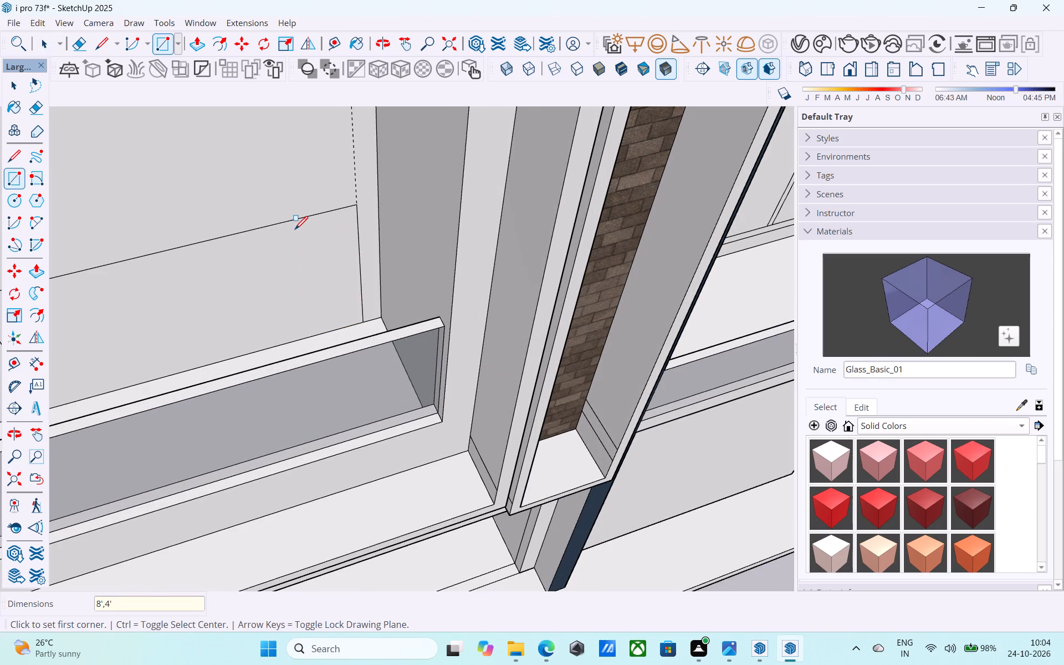
pyautogui.write("4',8'")
pyautogui.press('Return')
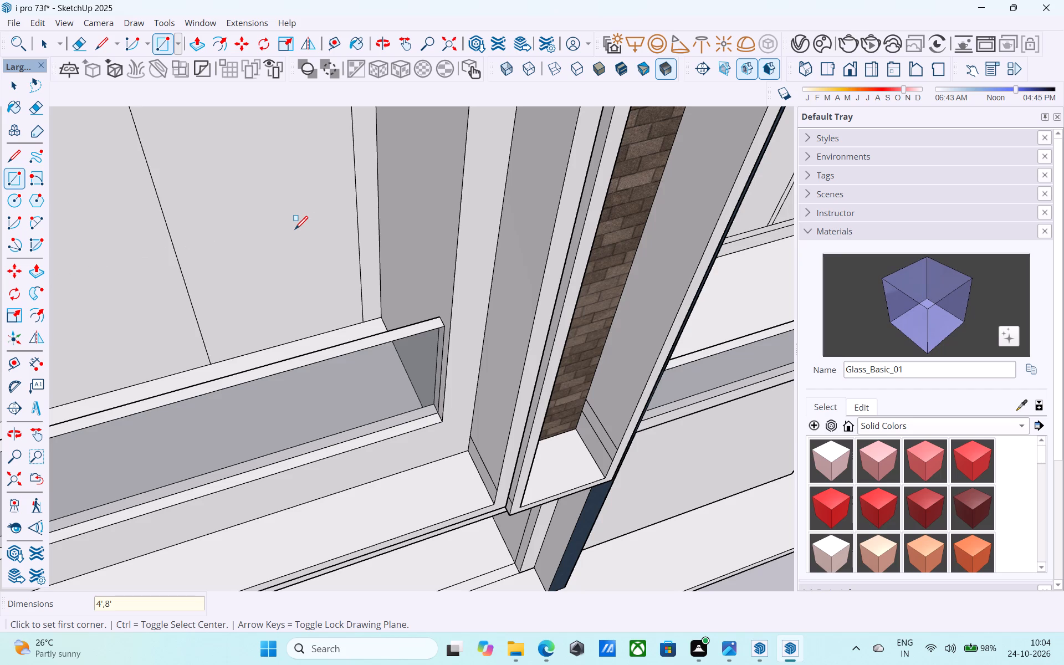
# Offset the large balcony's new door rectangle inward by 3" to form the door frame.
pyautogui.scroll(-7, 294, 229)
pyautogui.moveTo(296, 231); pyautogui.dragTo(278, 159, button='middle')
pyautogui.keyDown('shift'); pyautogui.moveTo(279, 163); pyautogui.dragTo(350, 209, button='middle'); pyautogui.keyUp('shift')
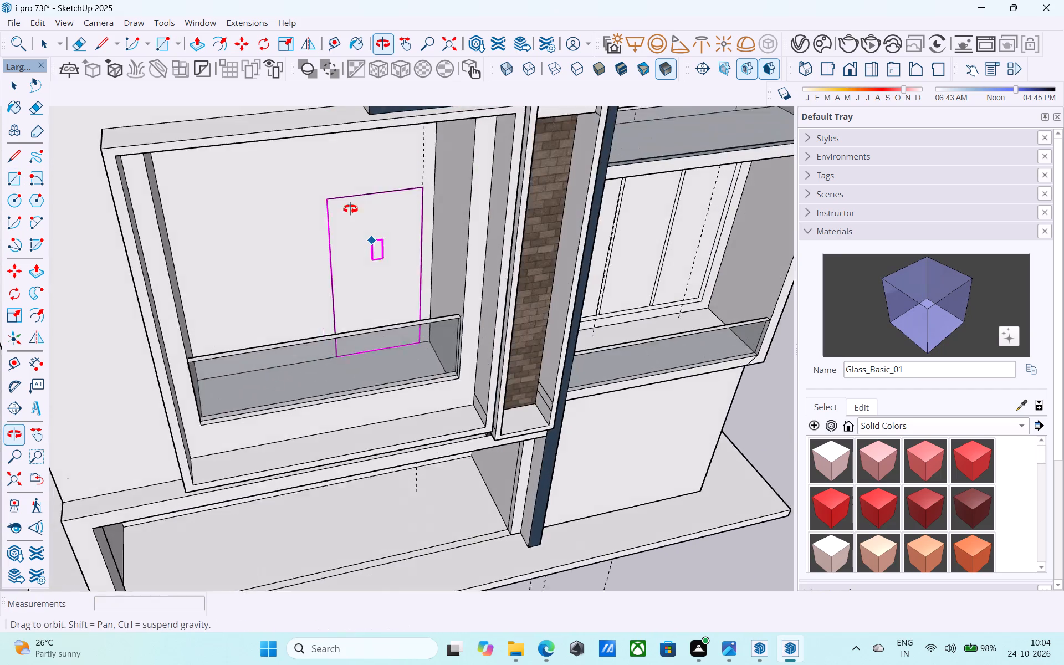
pyautogui.keyDown('shift'); pyautogui.moveTo(350, 209); pyautogui.dragTo(291, 178, button='middle'); pyautogui.keyUp('shift')
pyautogui.scroll(-5, 308, 193)
pyautogui.moveTo(324, 220); pyautogui.dragTo(367, 224, button='middle')
pyautogui.scroll(5, 369, 230)
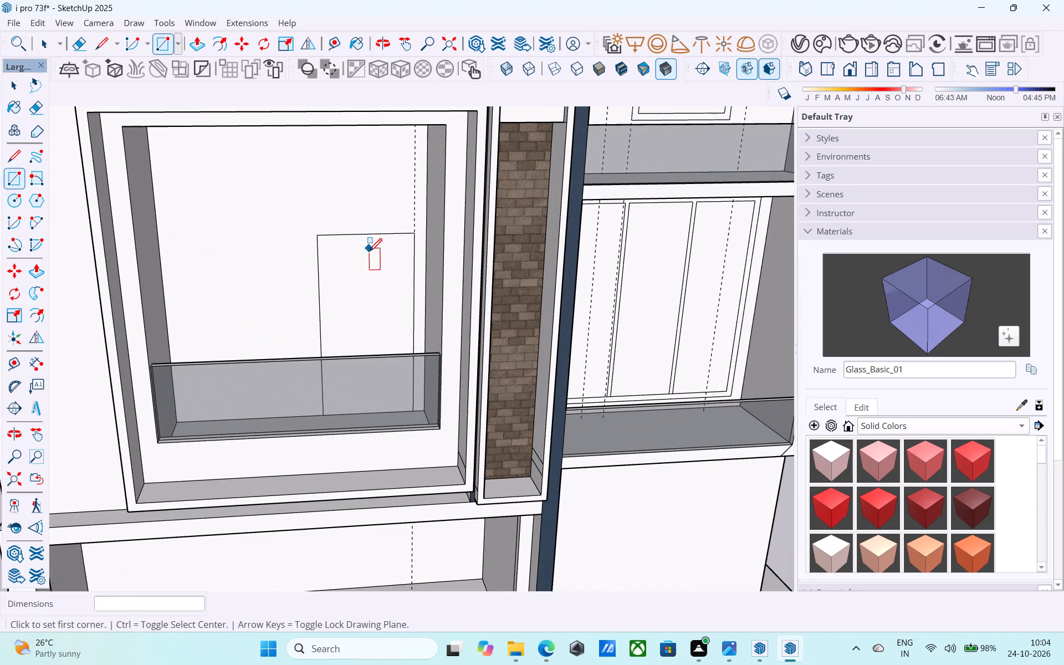
pyautogui.press('space')
pyautogui.click(372, 273)
pyautogui.press('f')
pyautogui.click(372, 273)
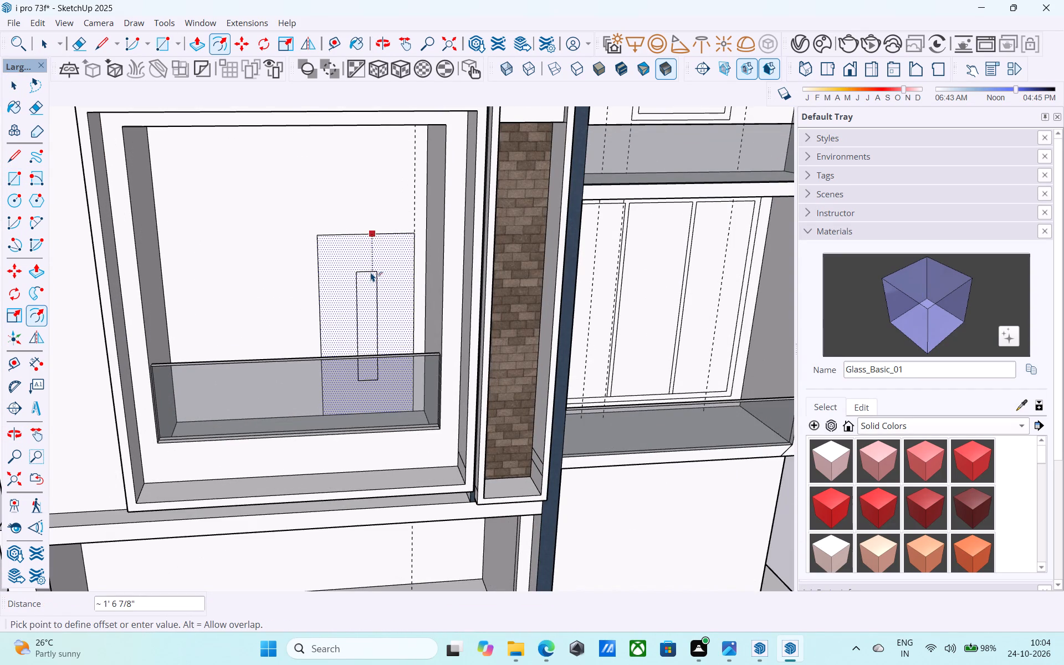
pyautogui.press('3')
pyautogui.hotkey('shift', '"')
pyautogui.press('Return')
pyautogui.press('space')
# Save the model.
pyautogui.hotkey('ctrl', 's')
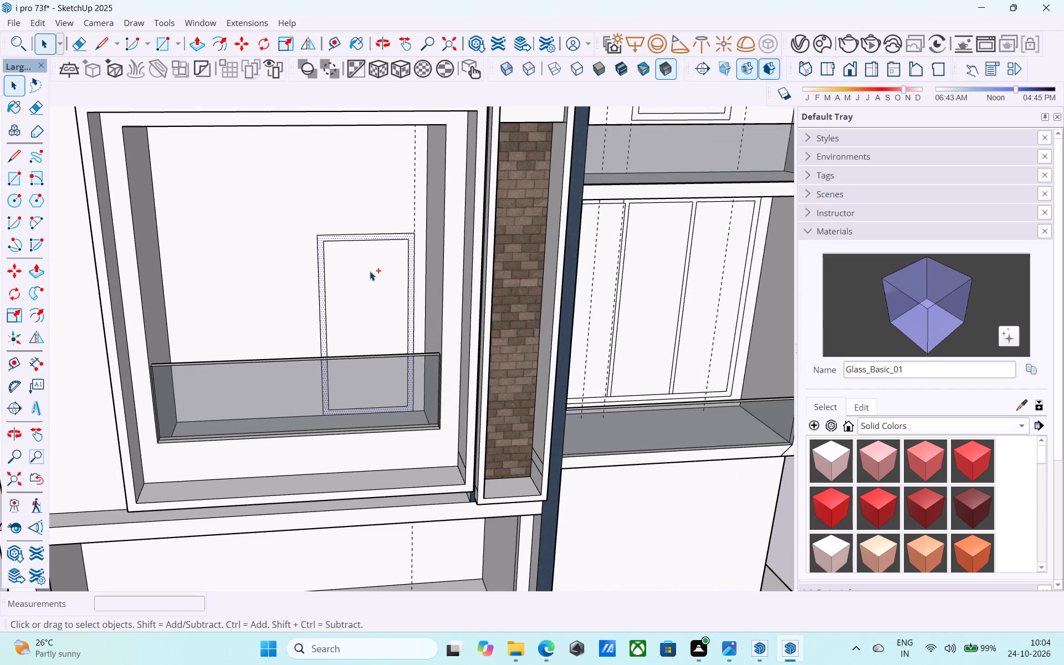
# Place a horizontal guide 3' above the floor edge on the large balcony's back wall.
pyautogui.scroll(-4, 369, 271)
pyautogui.moveTo(358, 280); pyautogui.dragTo(332, 416, button='middle')
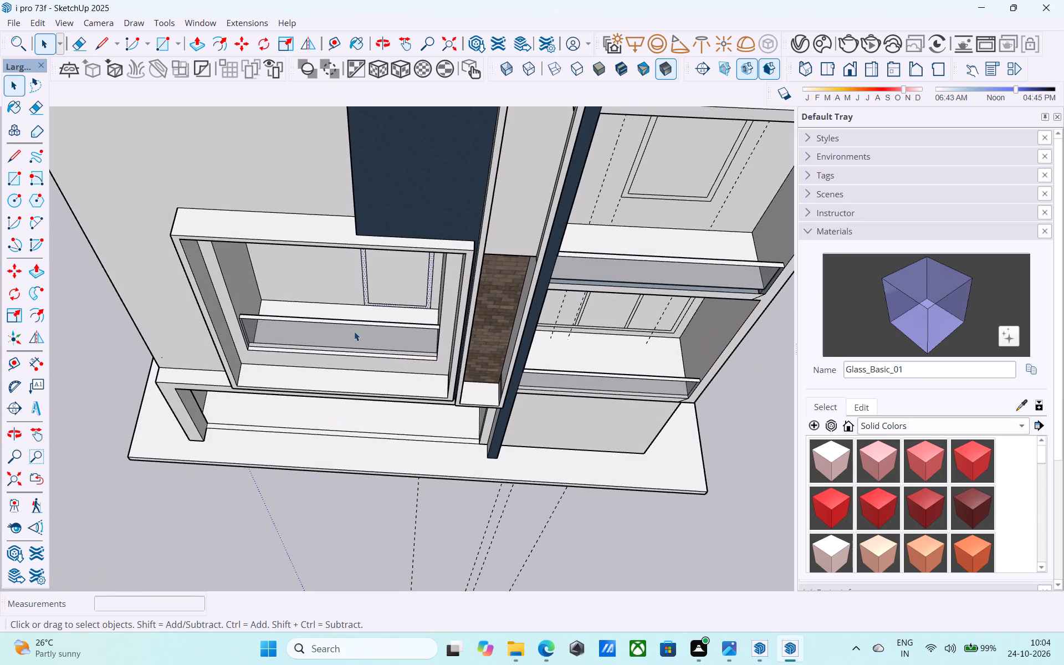
pyautogui.press('t')
pyautogui.scroll(4, 357, 311)
pyautogui.click(352, 302)
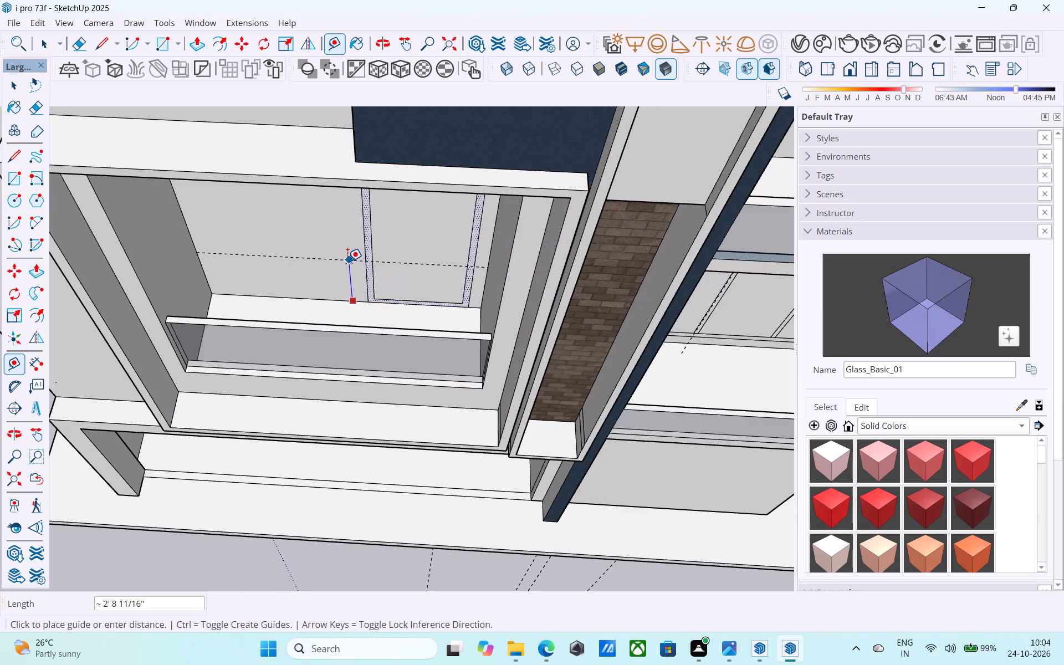
pyautogui.write("3'")
pyautogui.press('Return')
pyautogui.press('space')
# Place a vertical guide 1' outside the door frame's left edge on the large balcony's back wall.
pyautogui.scroll(1, 347, 262)
pyautogui.moveTo(347, 262); pyautogui.dragTo(359, 140, button='middle')
pyautogui.keyDown('shift'); pyautogui.moveTo(357, 199); pyautogui.dragTo(385, 250, button='middle'); pyautogui.keyUp('shift')
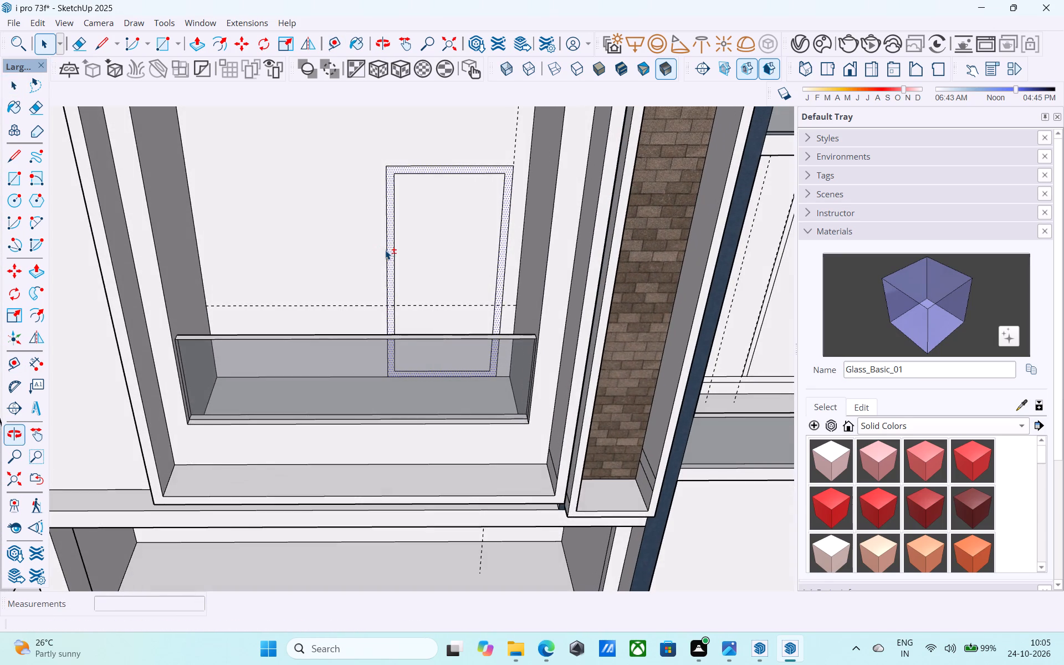
pyautogui.scroll(1, 386, 248)
pyautogui.press('t')
pyautogui.click(388, 242)
pyautogui.write("1'")
pyautogui.press('Return')
# Draw a window rectangle 3' wide by 5' high beside the door, up and left from the intersection of the two guides.
pyautogui.press('r')
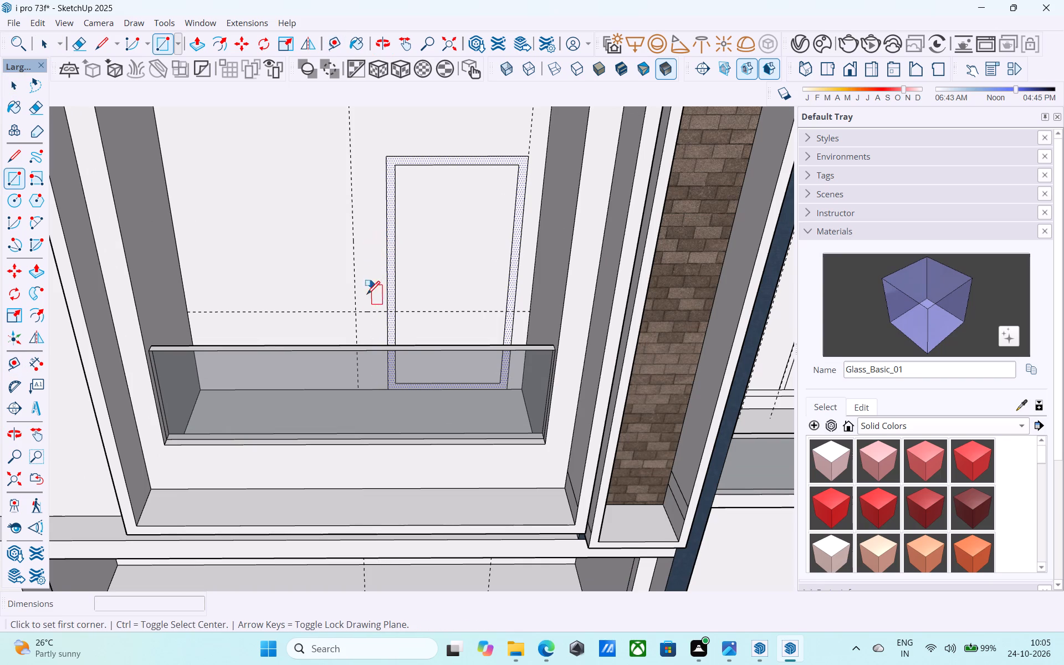
pyautogui.click(357, 311)
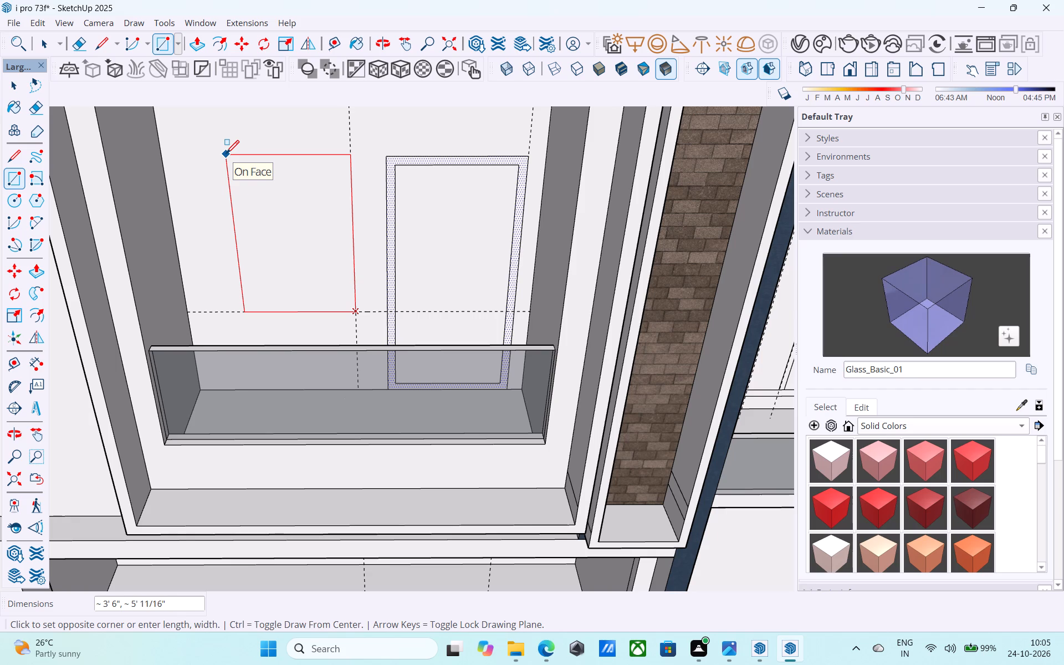
pyautogui.write("5',3'")
pyautogui.press('Return')
pyautogui.write("3',5'")
pyautogui.press('Return')
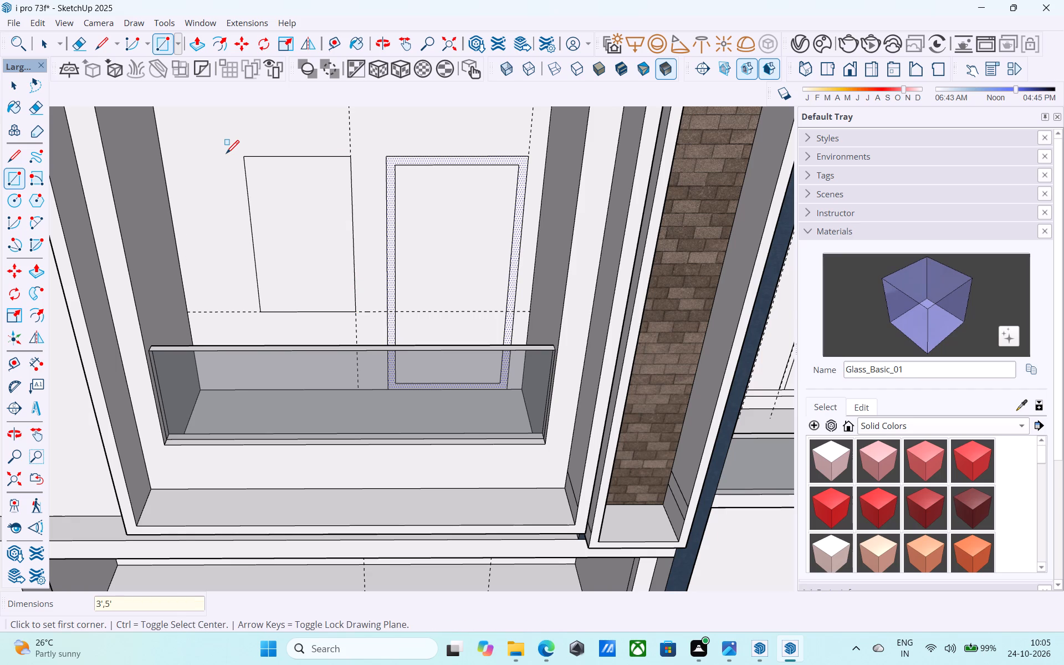
# Offset the window rectangle on the large balcony's back wall to form its frame.
pyautogui.moveTo(246, 171); pyautogui.dragTo(277, 80, button='middle')
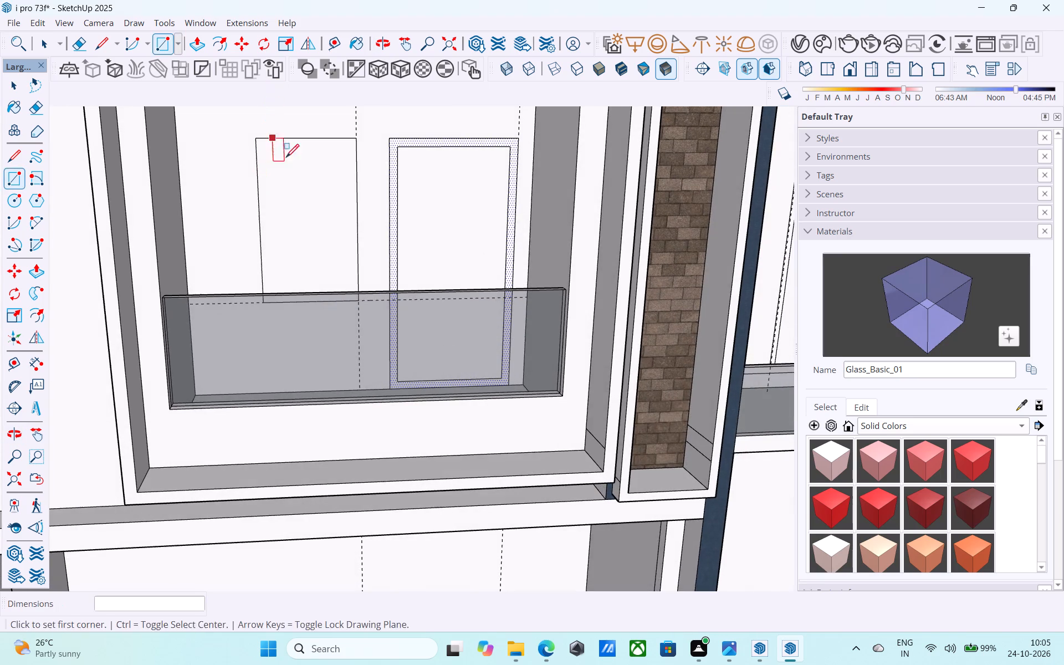
pyautogui.press('space')
pyautogui.scroll(3, 291, 180)
pyautogui.click(291, 181)
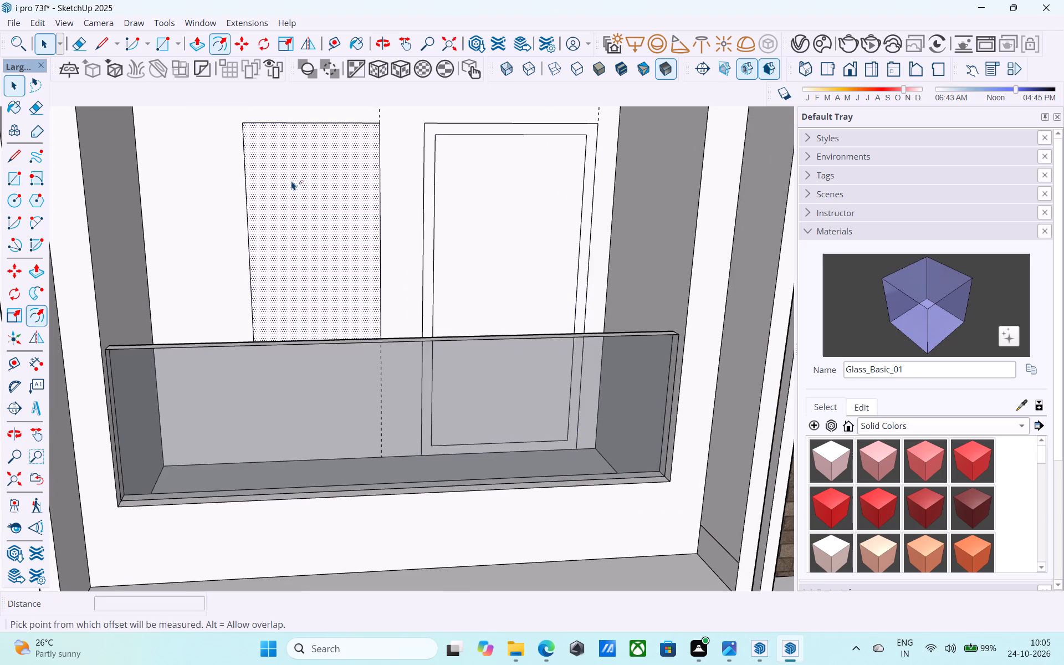
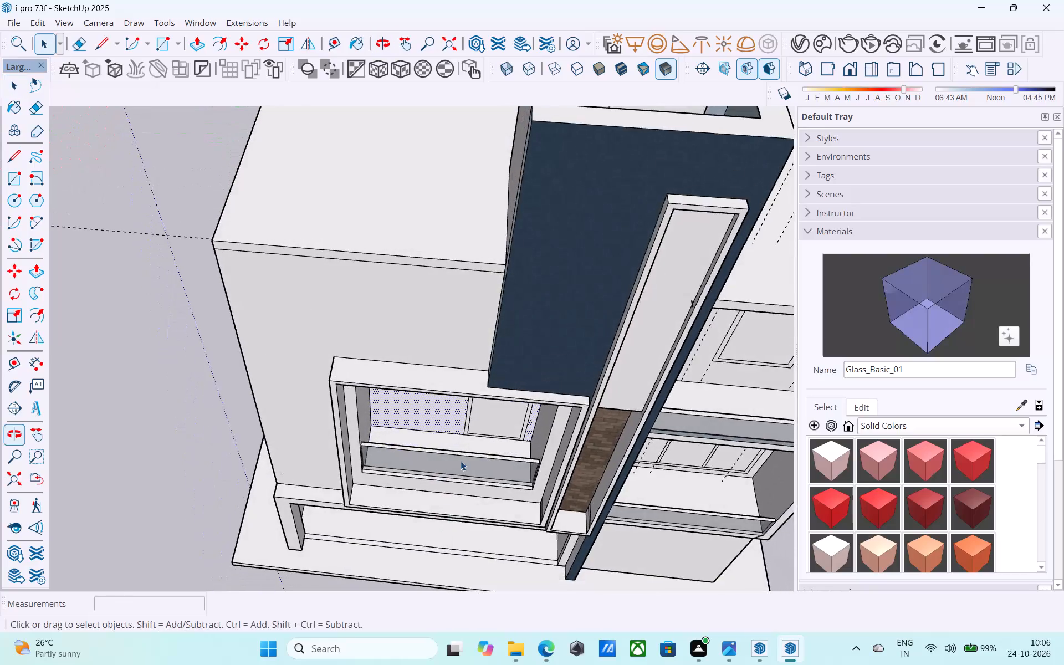
# Place a horizontal guide 3' above the floor edge on the large balcony's back wall.
pyautogui.scroll(6, 461, 461)
pyautogui.keyDown('shift'); pyautogui.moveTo(447, 421); pyautogui.dragTo(443, 386, button='middle'); pyautogui.keyUp('shift')
pyautogui.press('t')
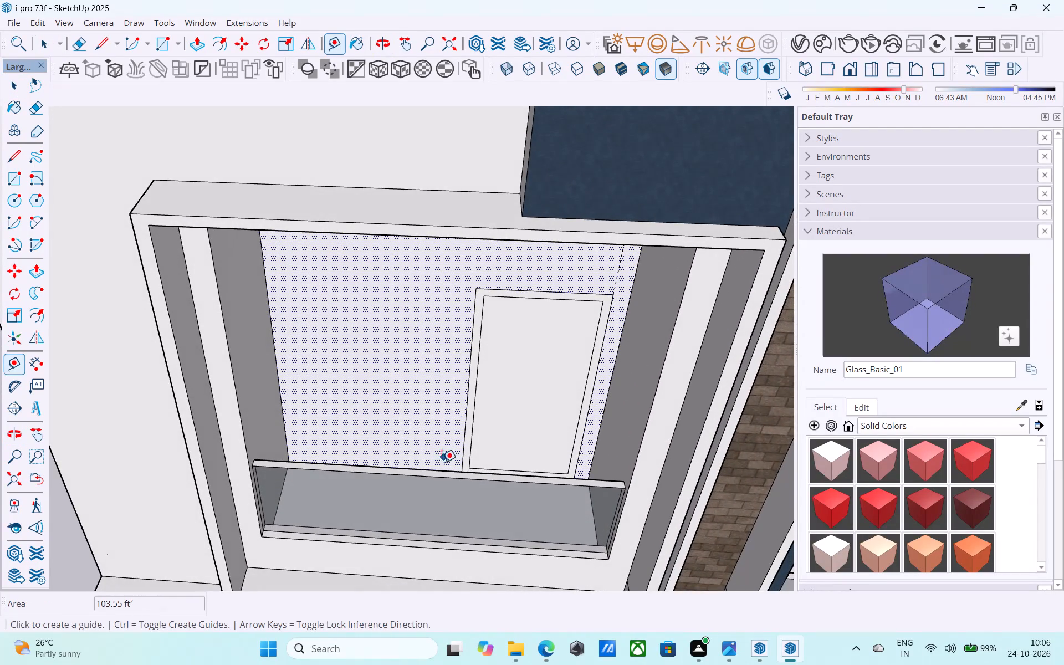
pyautogui.scroll(1, 431, 459)
pyautogui.moveTo(425, 468); pyautogui.dragTo(416, 498, button='middle')
pyautogui.click(426, 470)
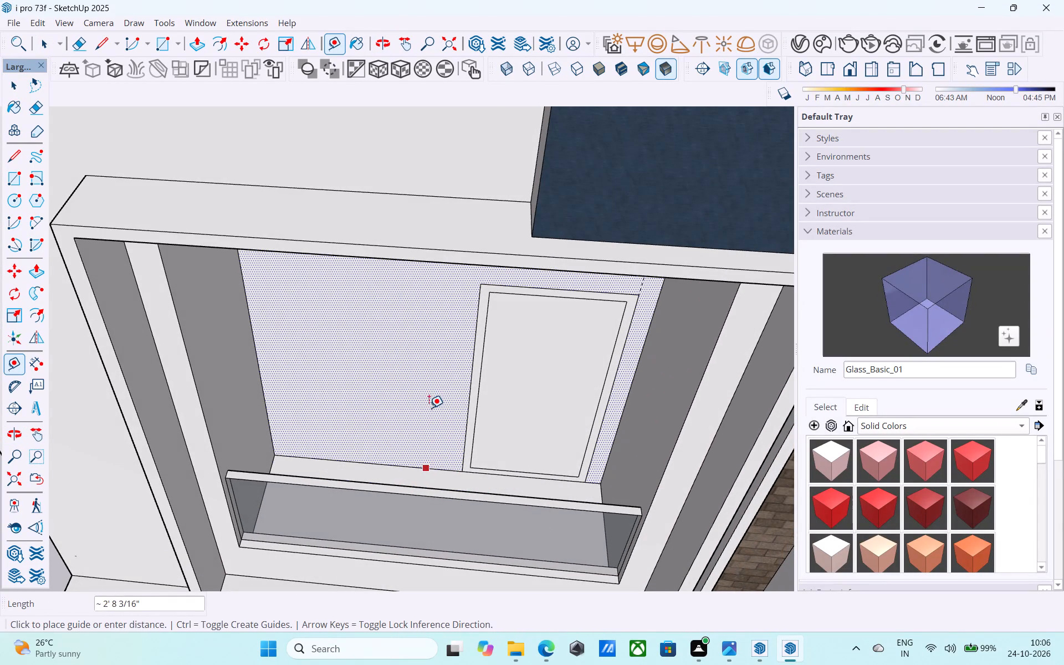
pyautogui.write("3'")
pyautogui.press('Return')
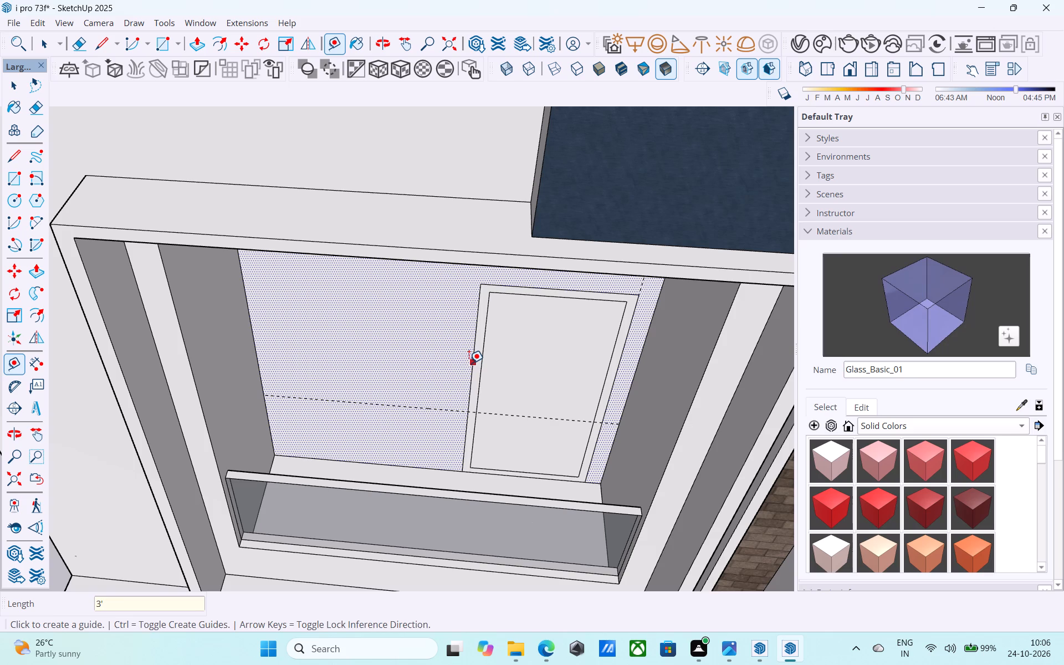
# Place a vertical guide 1' outside the door frame's left edge on the large balcony's back wall.
pyautogui.click(469, 363)
pyautogui.press('1')
pyautogui.press("'")
pyautogui.press('Return')
# Draw a window rectangle 3' wide by 5' high beside the door, up and left from the intersection of the two guides.
pyautogui.press('r')
pyautogui.click(437, 408)
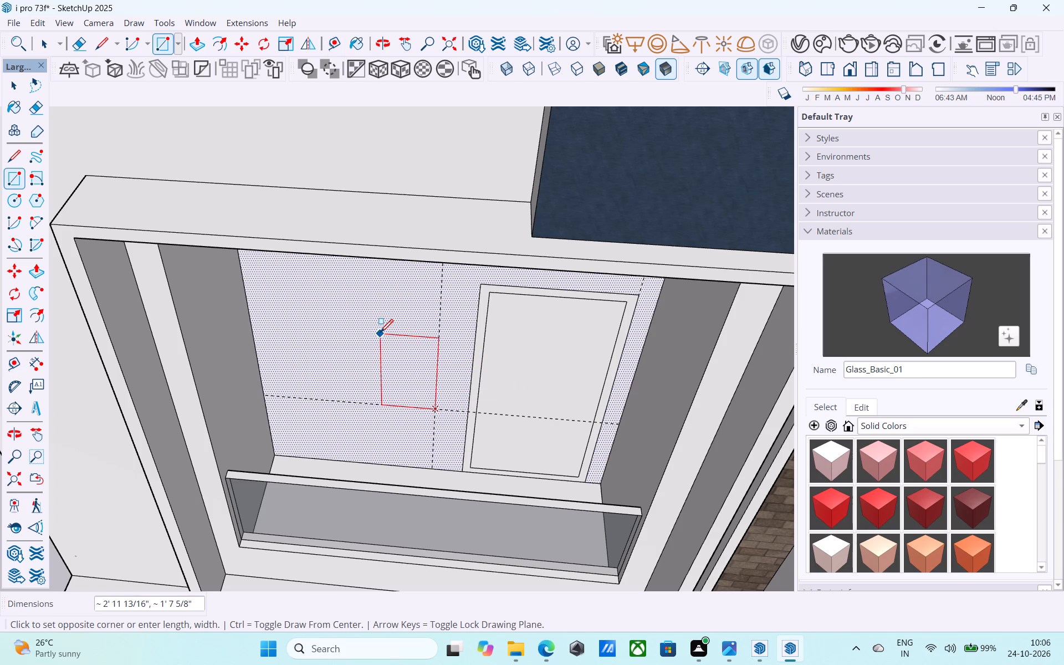
pyautogui.write("3',5'")
pyautogui.press('Return')
pyautogui.write("5',3'")
pyautogui.press('Return')
pyautogui.press('space')
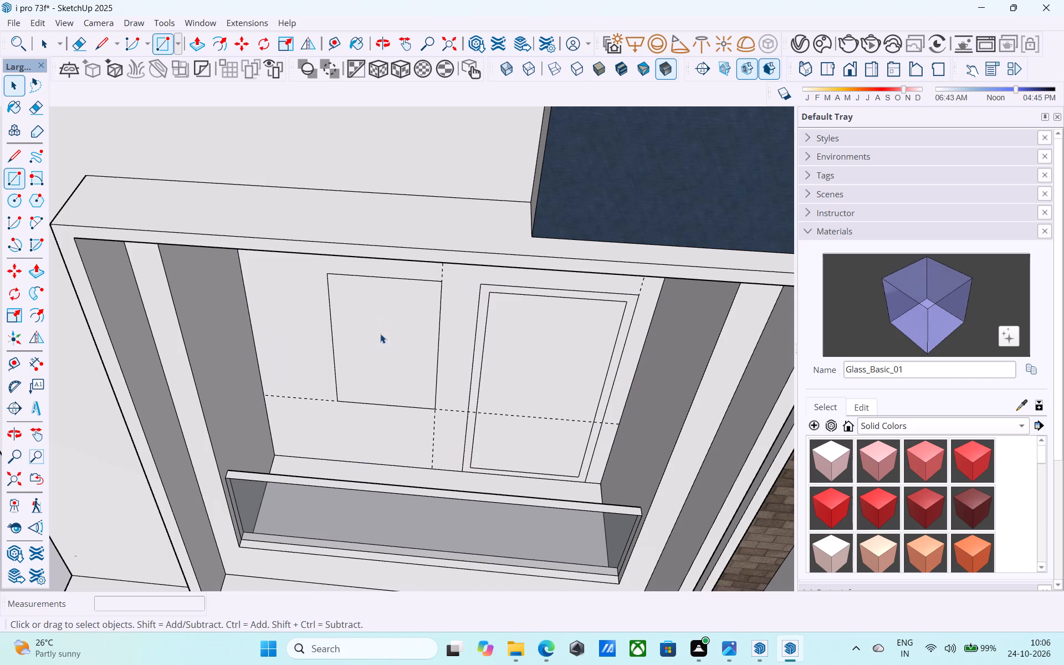
# Offset the large balcony's window rectangle inward by 3" to form its frame.
pyautogui.click(380, 334)
pyautogui.press('f')
pyautogui.press('space')
pyautogui.moveTo(386, 345); pyautogui.dragTo(392, 310, button='middle')
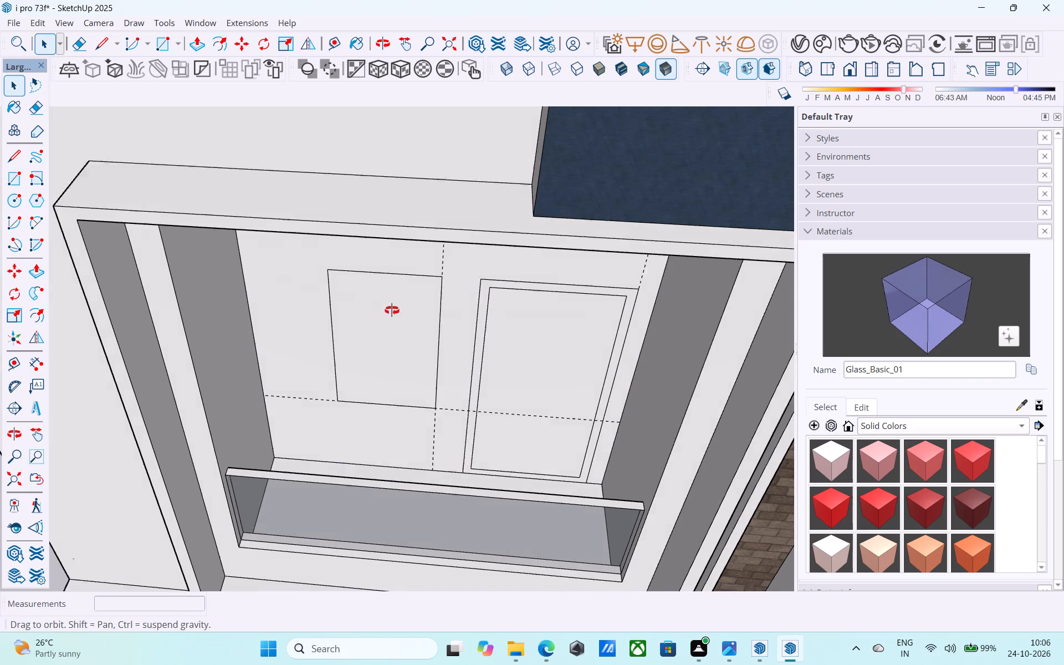
pyautogui.moveTo(392, 310); pyautogui.dragTo(387, 291, button='middle')
pyautogui.click(390, 294)
pyautogui.press('f')
pyautogui.click(391, 296)
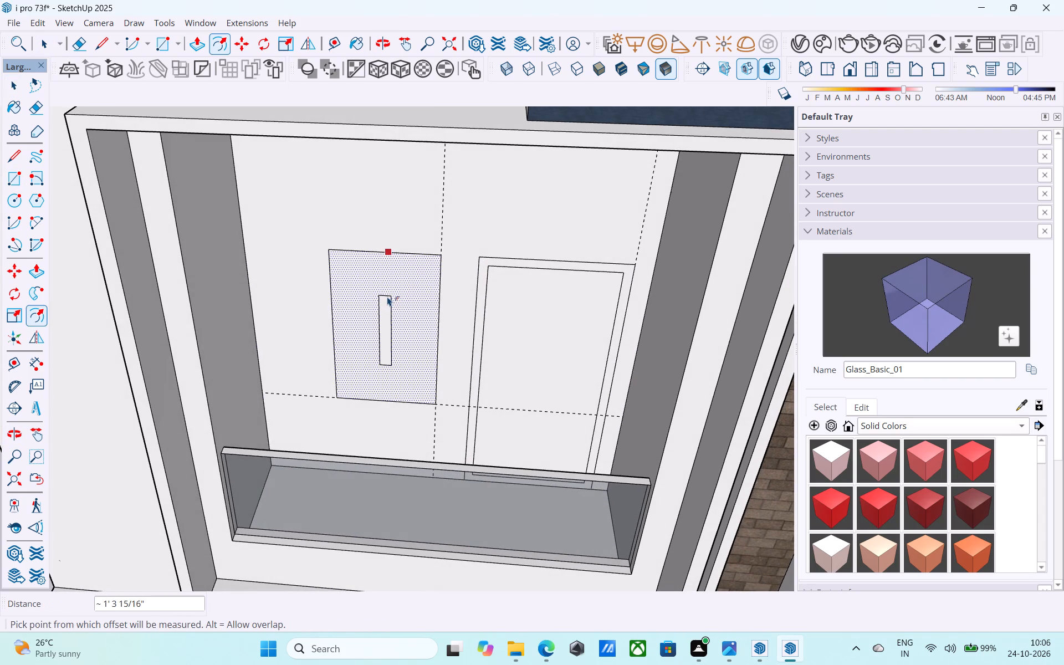
pyautogui.press('3')
pyautogui.hotkey('shift', '"')
pyautogui.press('Return')
pyautogui.press('space')
# Push the window's inner face 4 1/2" back into the large balcony's back wall.
pyautogui.click(387, 296)
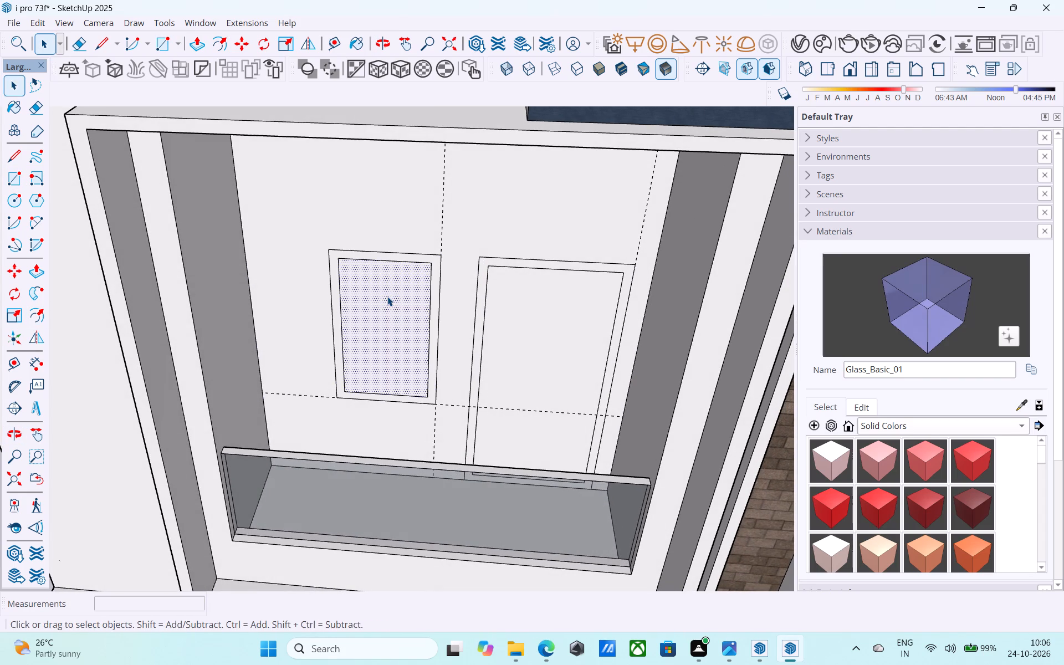
pyautogui.press('p')
pyautogui.click(387, 301)
pyautogui.scroll(4, 390, 295)
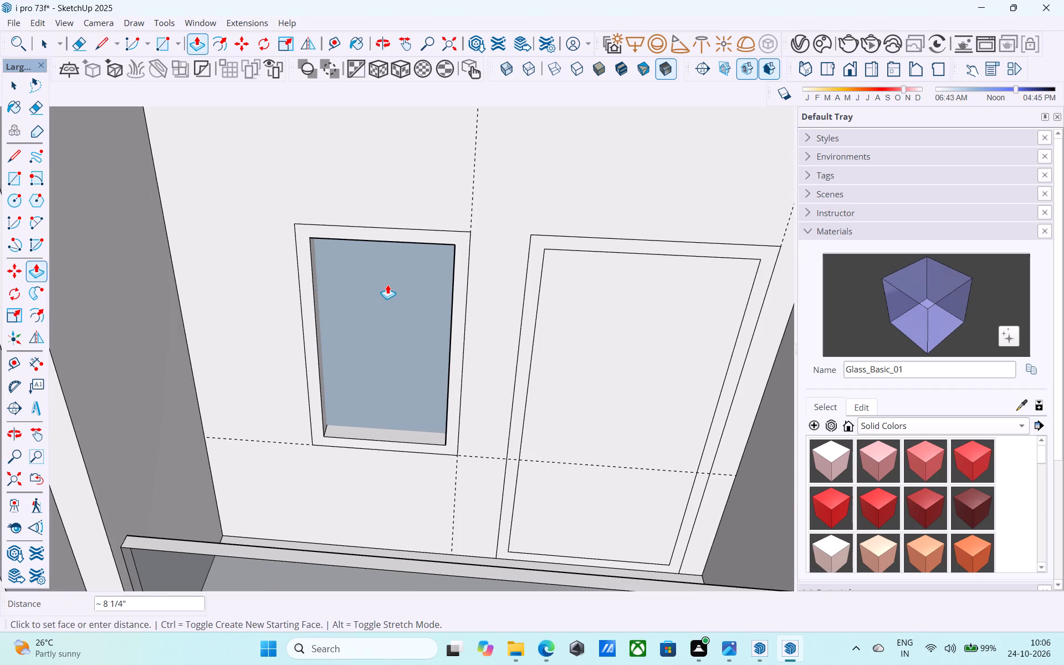
pyautogui.scroll(5, 388, 276)
pyautogui.moveTo(388, 276); pyautogui.dragTo(388, 219, button='middle')
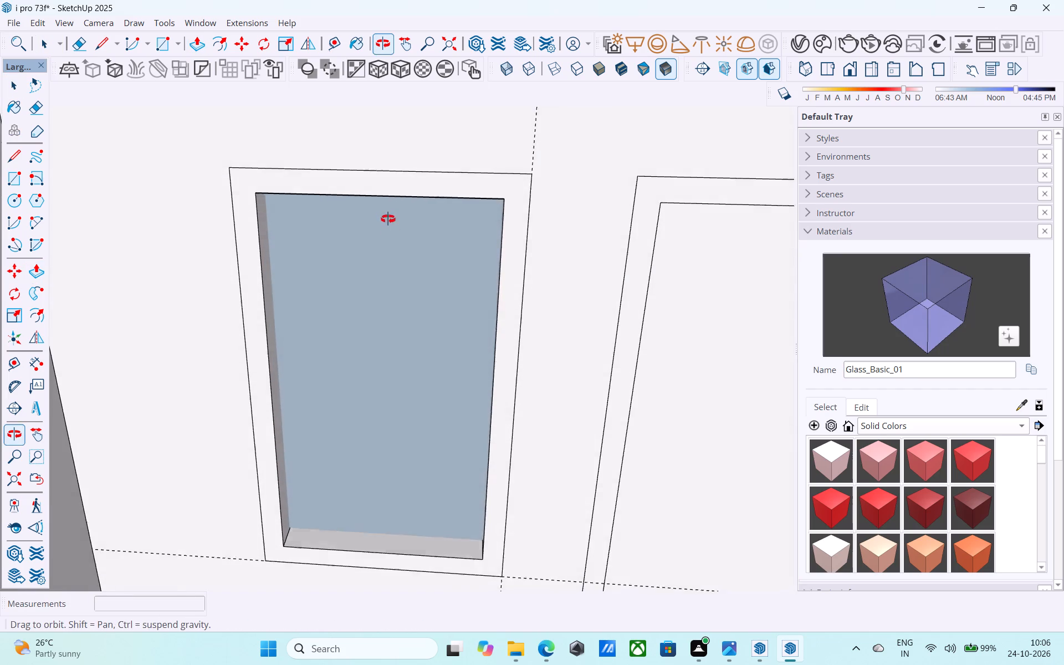
pyautogui.moveTo(388, 219); pyautogui.dragTo(387, 216, button='middle')
pyautogui.click(405, 269)
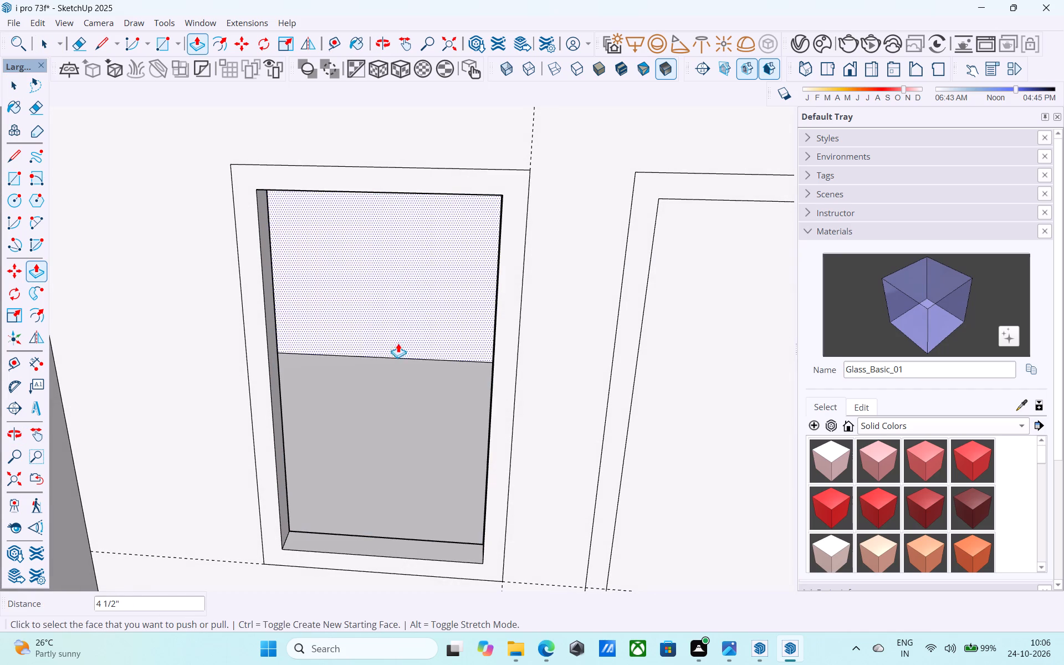
# Recess the inner face of the large balcony's door by the same 4 1/2" depth as the window.
pyautogui.moveTo(392, 350); pyautogui.dragTo(389, 299, button='middle')
pyautogui.scroll(-7, 386, 300)
pyautogui.doubleClick(513, 317)
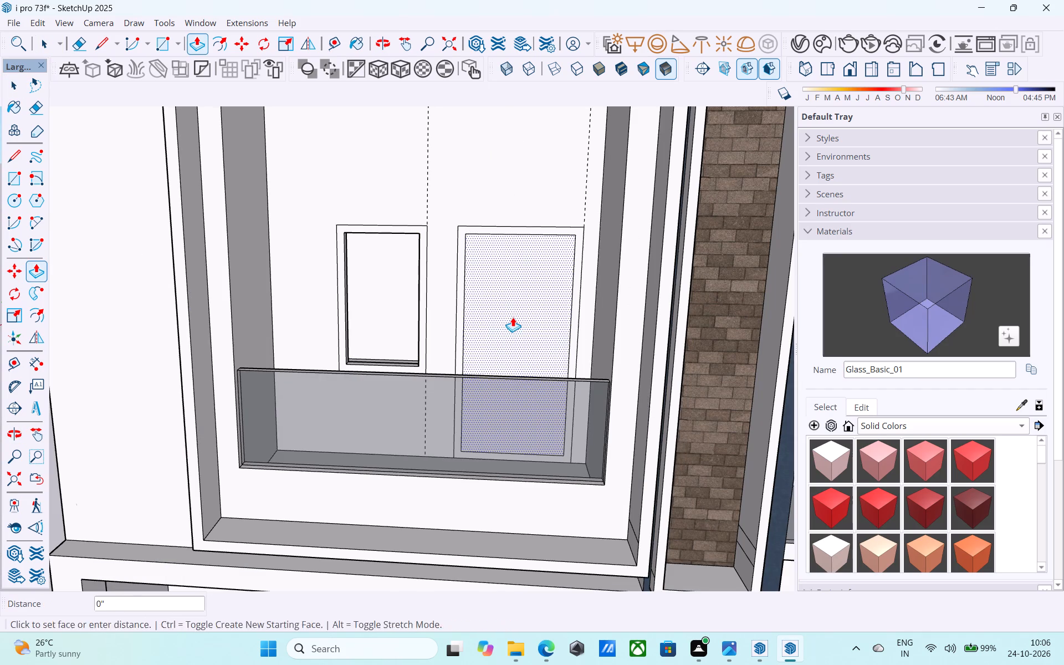
pyautogui.scroll(-4, 513, 317)
pyautogui.moveTo(510, 317); pyautogui.dragTo(514, 337, button='middle')
pyautogui.press('space')
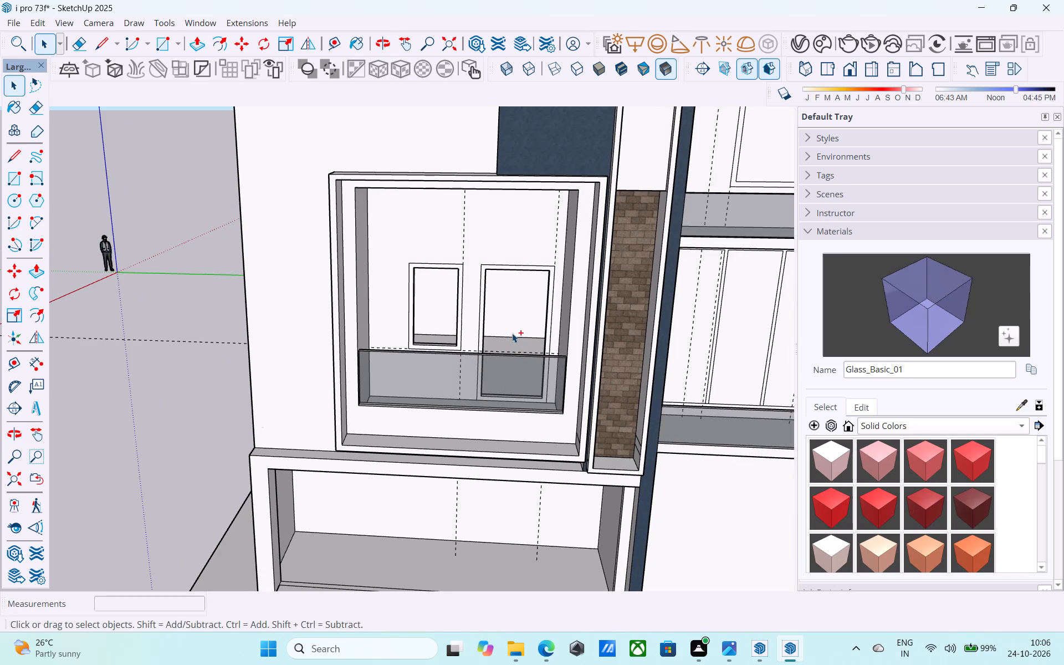
# Save the model.
pyautogui.hotkey('ctrl', 's')
# Pull the underside of the slab between the two stacked small balconies down by about 5 11/16".
pyautogui.scroll(-4, 511, 332)
pyautogui.keyDown('shift'); pyautogui.moveTo(509, 332); pyautogui.dragTo(446, 372, button='middle'); pyautogui.keyUp('shift')
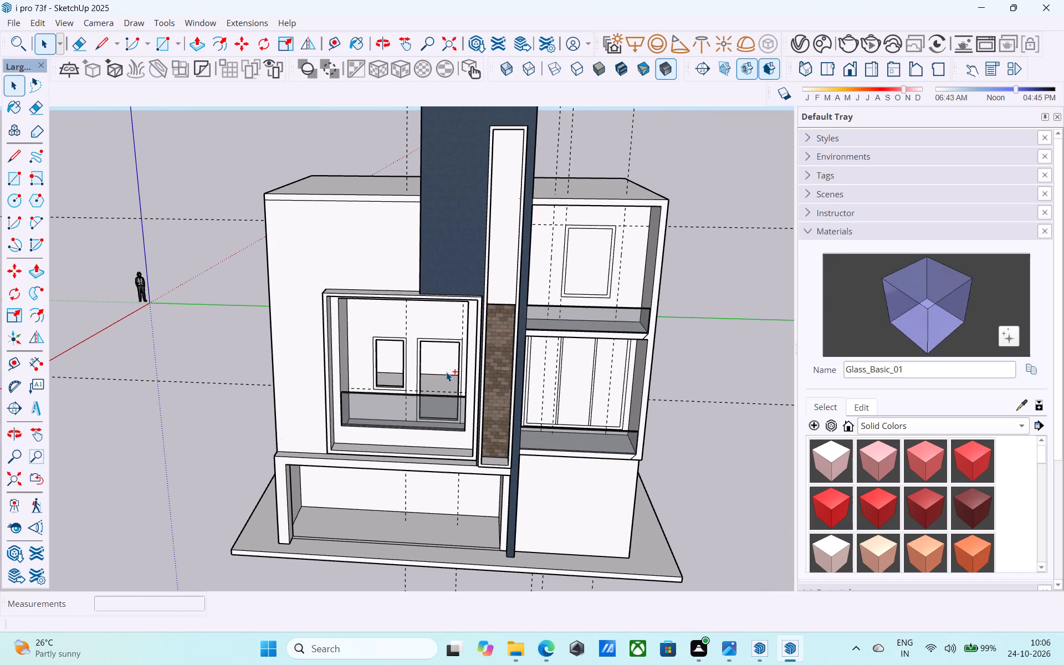
pyautogui.scroll(-3, 441, 374)
pyautogui.moveTo(427, 406); pyautogui.dragTo(427, 350, button='middle')
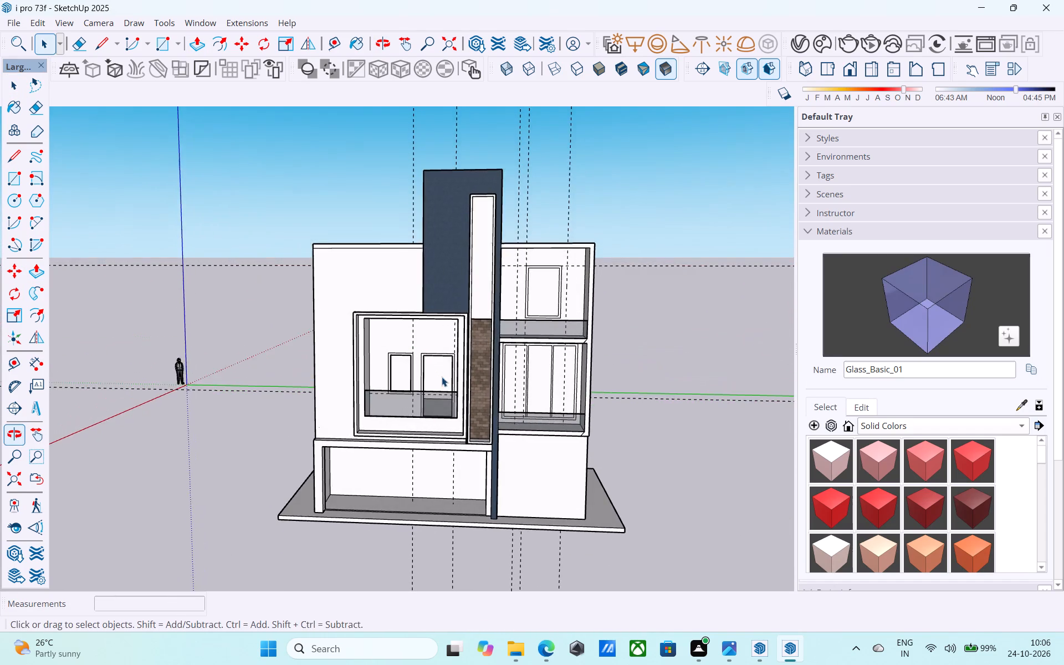
pyautogui.scroll(-3, 442, 377)
pyautogui.moveTo(439, 376); pyautogui.dragTo(434, 419, button='middle')
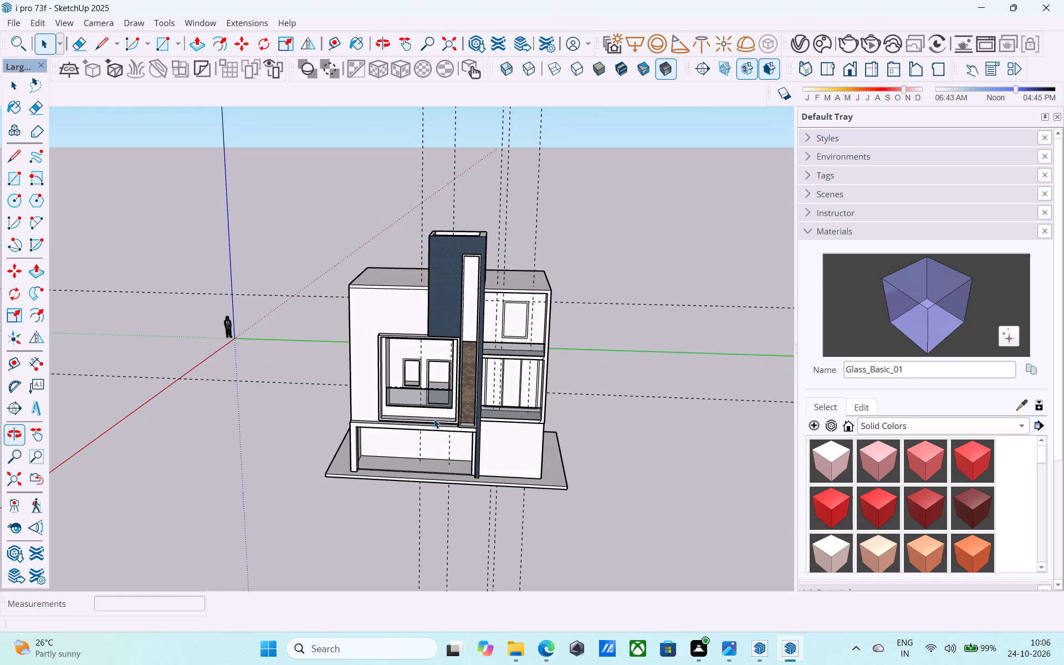
pyautogui.scroll(8, 507, 370)
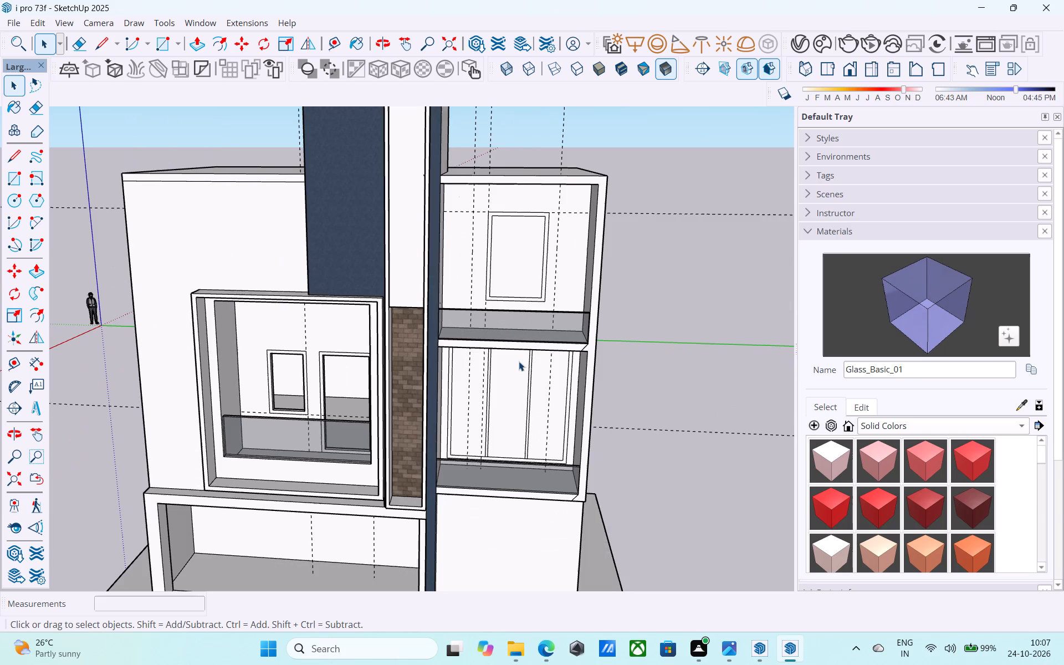
pyautogui.moveTo(519, 361); pyautogui.dragTo(518, 267, button='middle')
pyautogui.scroll(10, 527, 314)
pyautogui.click(511, 319)
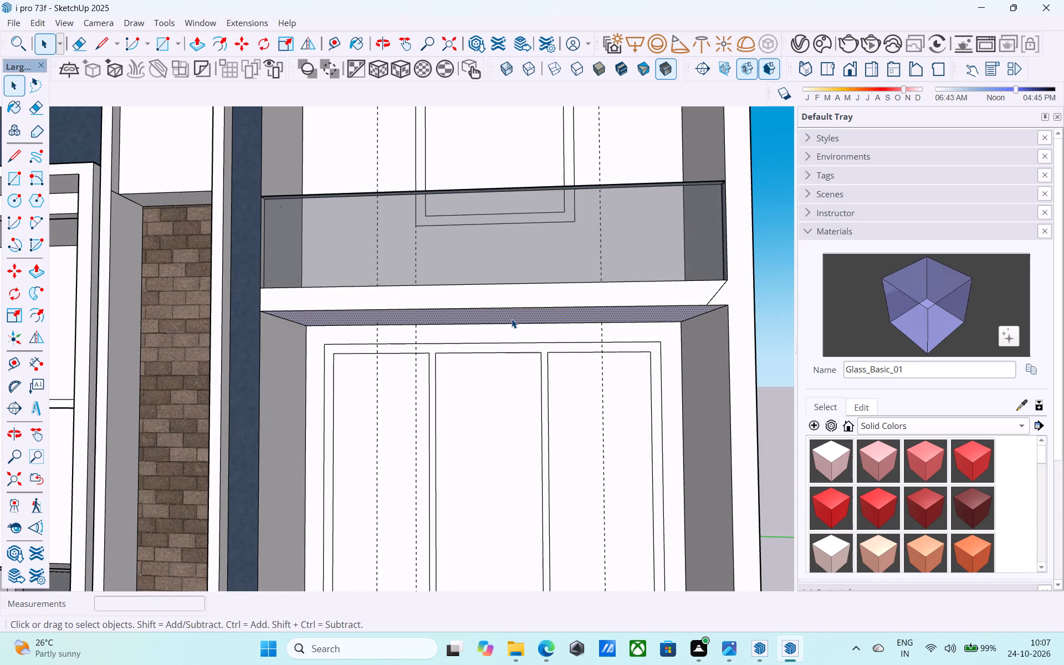
pyautogui.press('p')
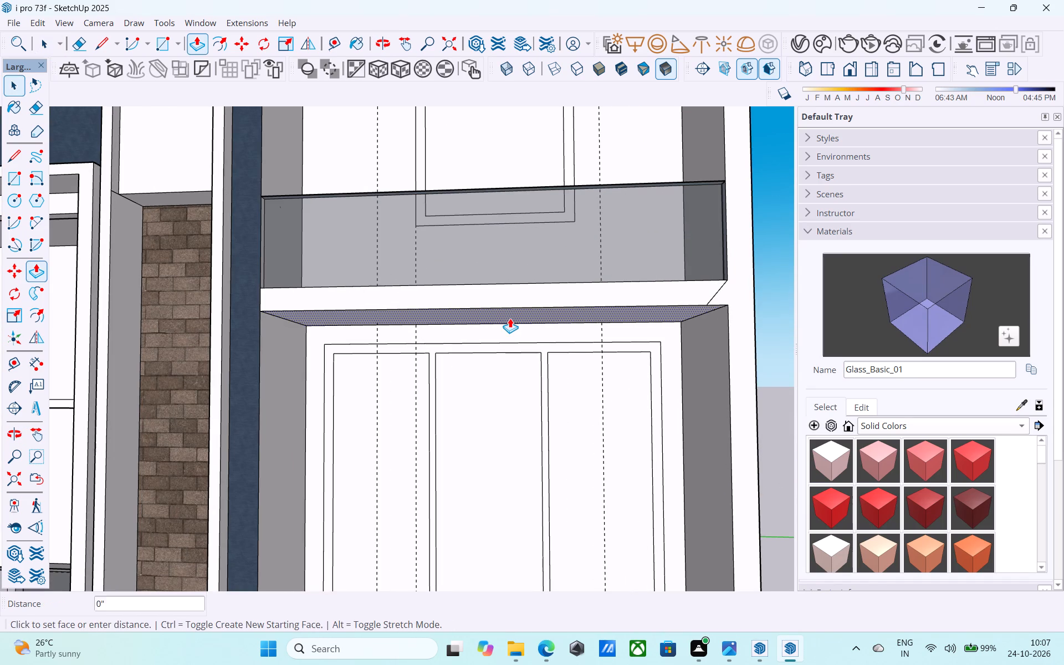
pyautogui.click(510, 318)
pyautogui.click(511, 339)
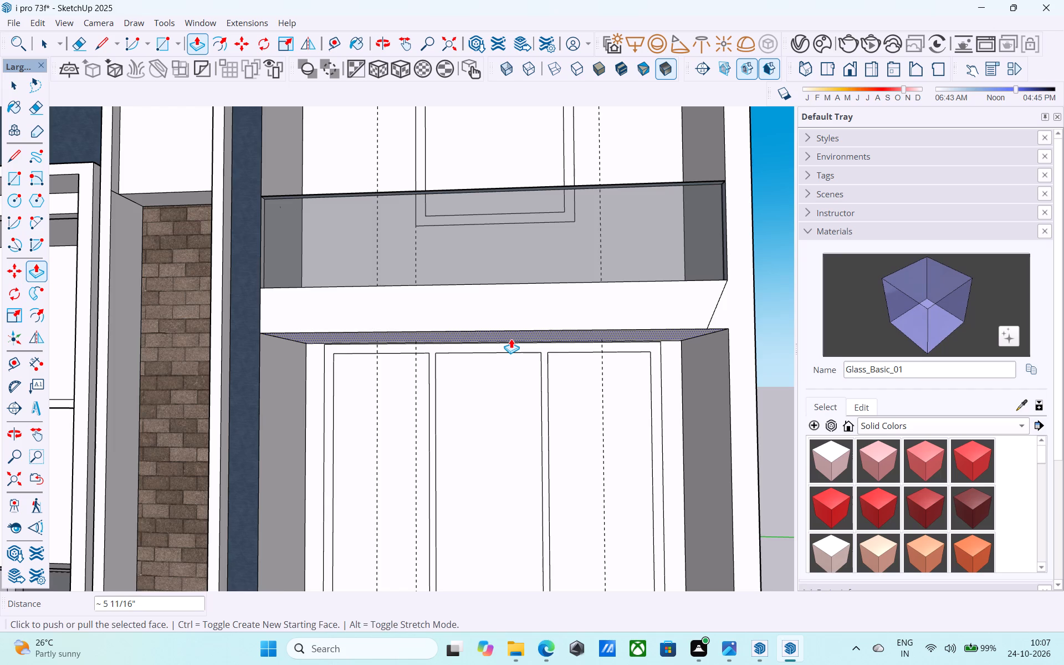
pyautogui.scroll(-4, 511, 339)
pyautogui.press('space')
# Erase the leftover diagonal edge where the thickened slab meets the balcony's outer side frame.
pyautogui.moveTo(509, 339); pyautogui.dragTo(507, 399, button='middle')
pyautogui.scroll(3, 641, 362)
pyautogui.press('e')
pyautogui.click(649, 367)
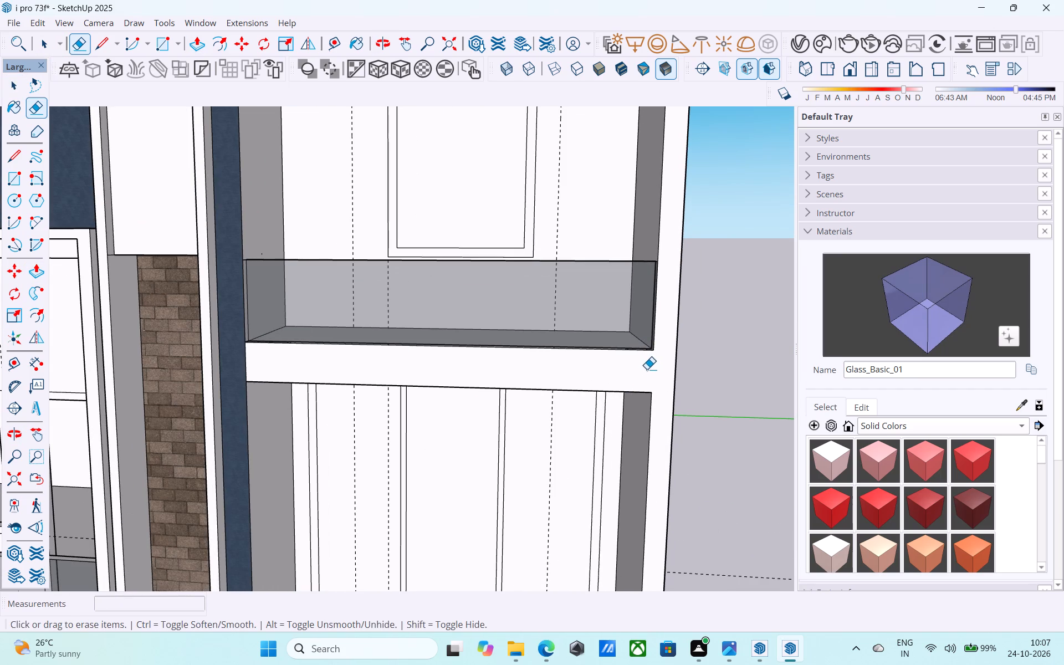
pyautogui.press('space')
# Examine the upper small balcony's glass railing and slab edge from several angles.
pyautogui.scroll(-5, 521, 345)
pyautogui.middleClick(516, 345)
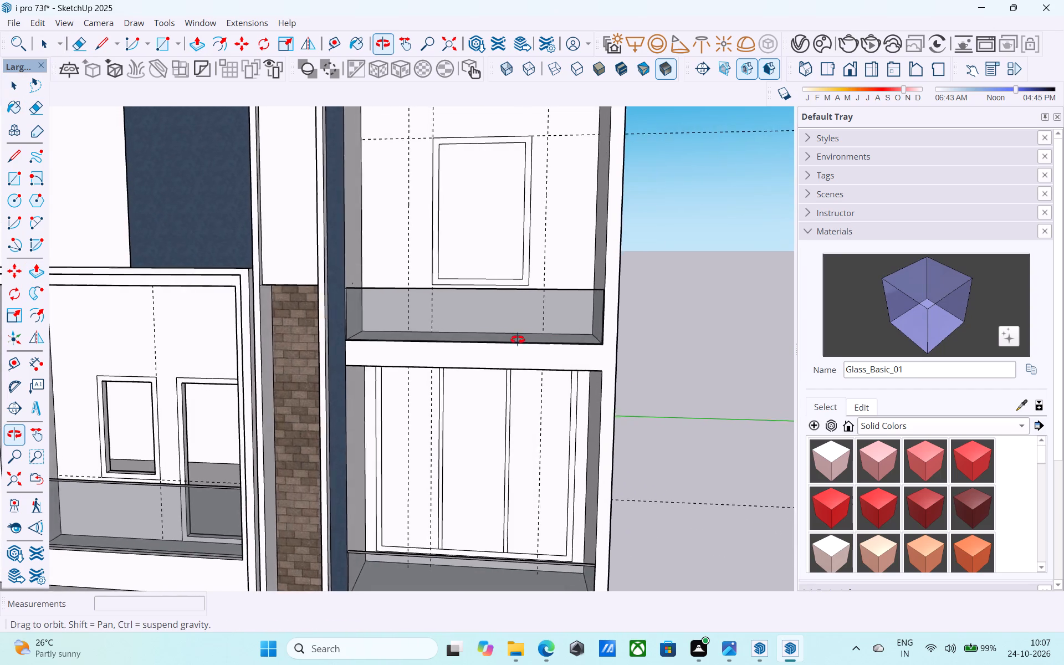
pyautogui.scroll(4, 470, 354)
pyautogui.moveTo(425, 357); pyautogui.dragTo(240, 509, button='middle')
pyautogui.scroll(1, 365, 398)
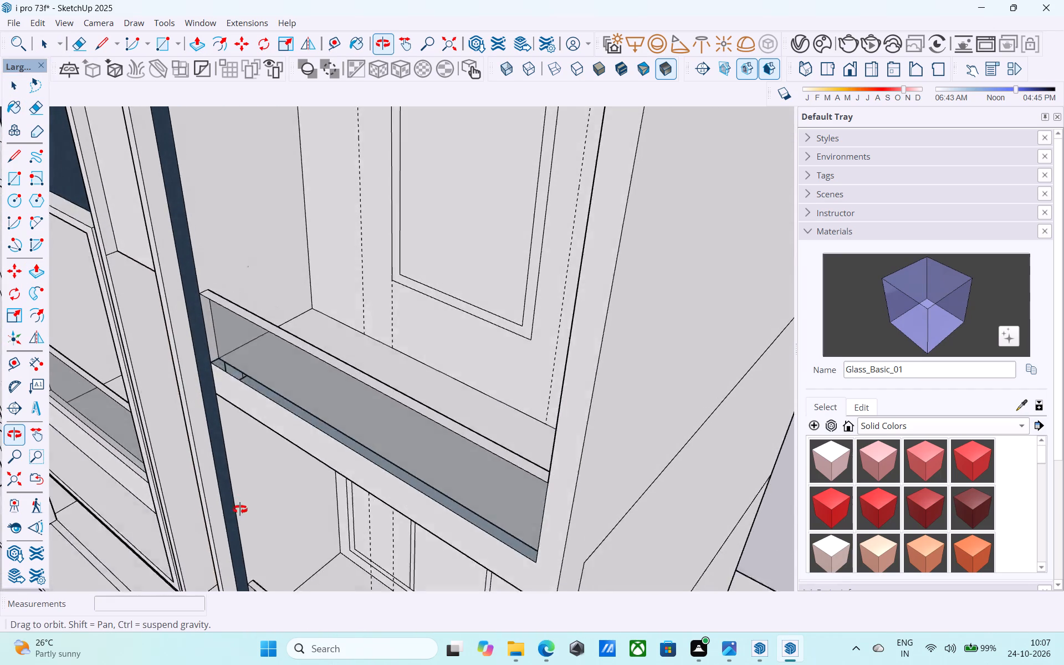
pyautogui.moveTo(240, 509); pyautogui.dragTo(388, 406, button='middle')
pyautogui.scroll(1, 387, 415)
pyautogui.scroll(-11, 245, 372)
pyautogui.moveTo(260, 376); pyautogui.dragTo(355, 352, button='middle')
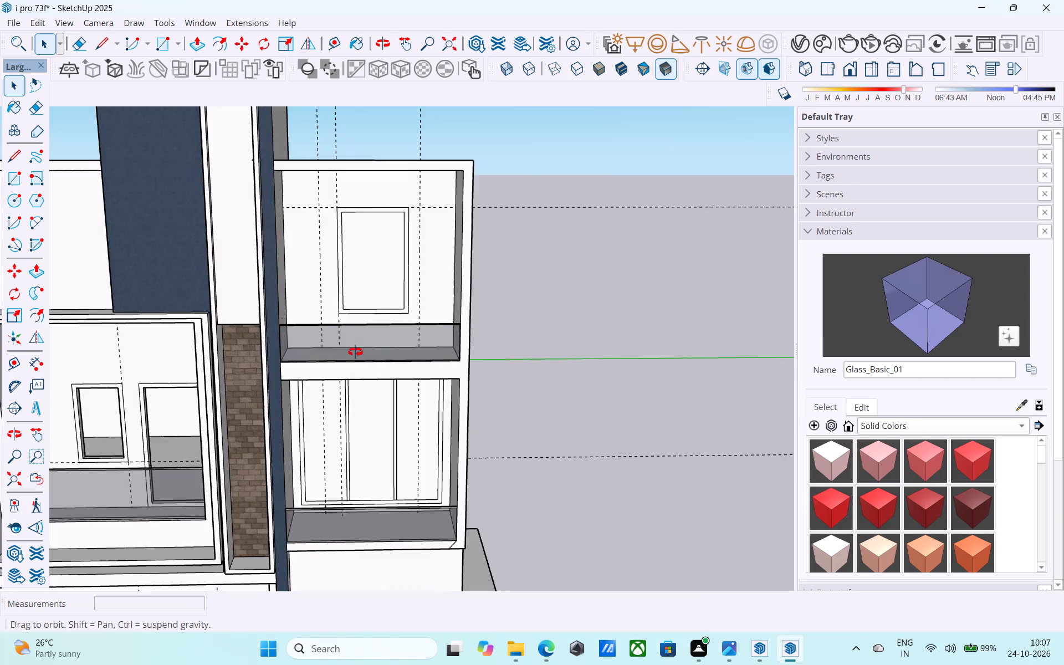
pyautogui.moveTo(355, 352); pyautogui.dragTo(356, 351, button='middle')
pyautogui.scroll(-5, 356, 351)
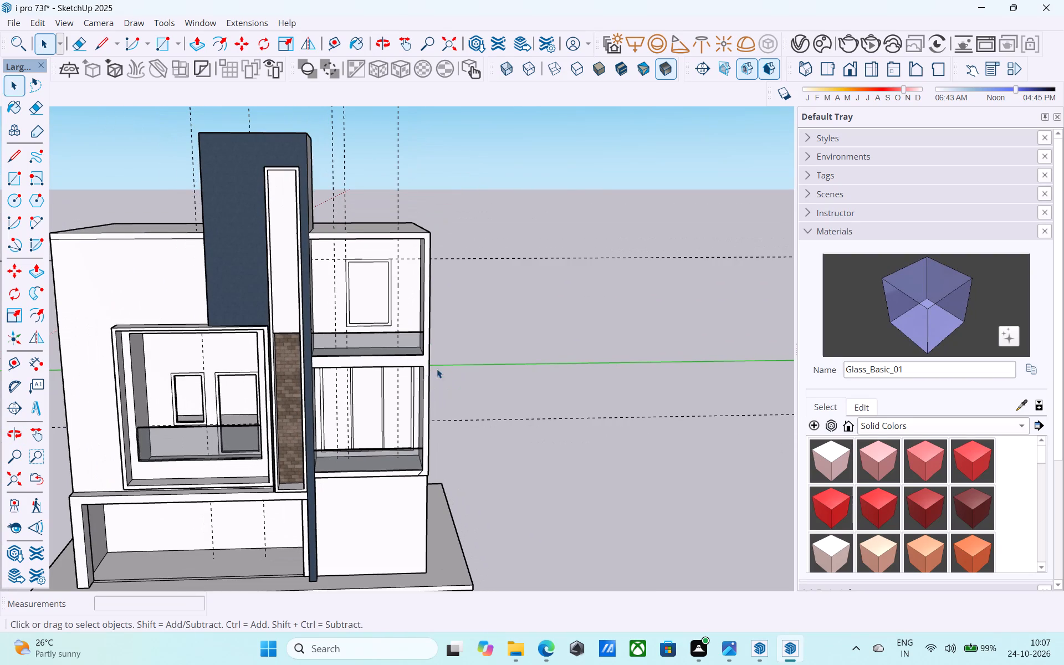
# Copy the bottom front edge of the upper small balcony's glass railing .5' upward.
pyautogui.scroll(7, 391, 347)
pyautogui.keyDown('shift'); pyautogui.moveTo(382, 346); pyautogui.dragTo(233, 372, button='middle'); pyautogui.keyUp('shift')
pyautogui.scroll(15, 232, 372)
pyautogui.moveTo(258, 361); pyautogui.dragTo(175, 422, button='middle')
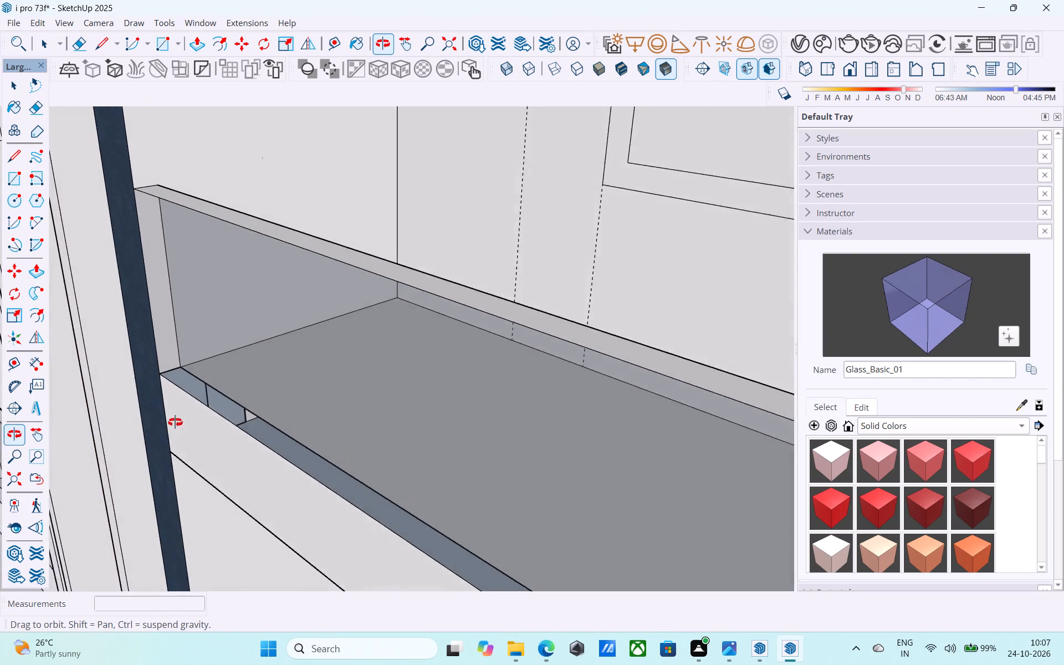
pyautogui.moveTo(175, 422); pyautogui.dragTo(160, 431, button='middle')
pyautogui.click(191, 411)
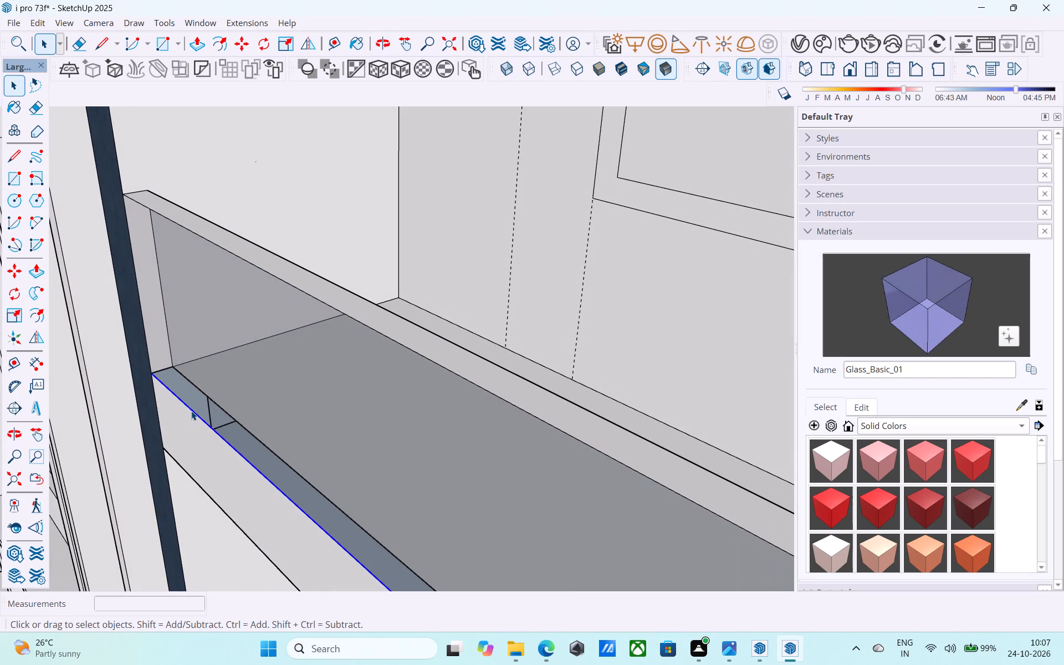
pyautogui.press('m')
pyautogui.scroll(-6, 190, 391)
pyautogui.keyDown('shift'); pyautogui.moveTo(274, 510); pyautogui.dragTo(260, 310, button='middle'); pyautogui.keyUp('shift')
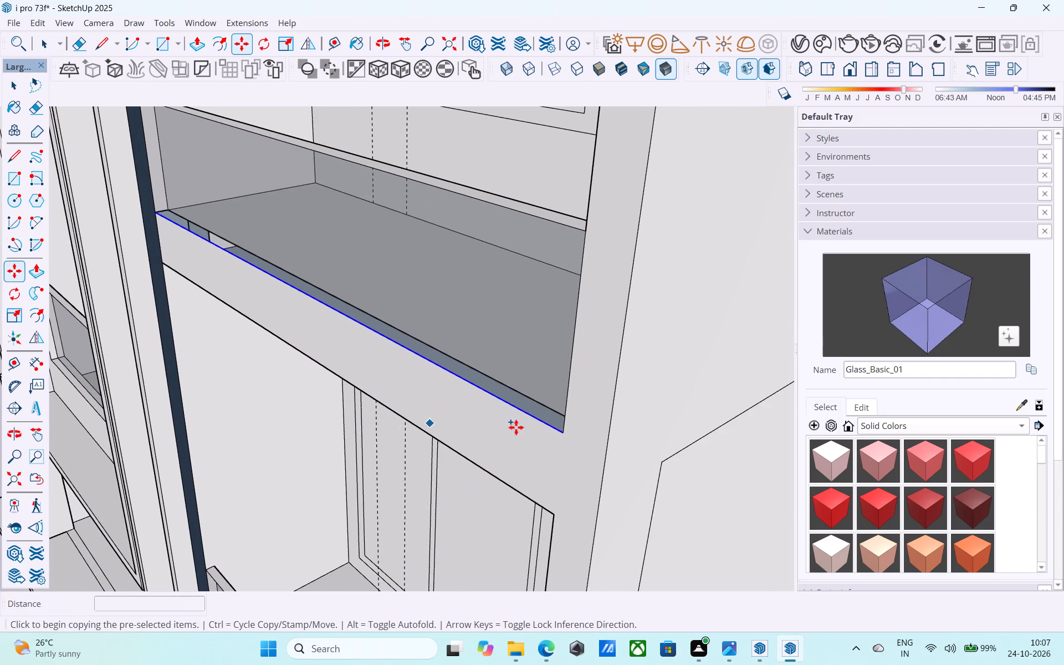
pyautogui.click(561, 427)
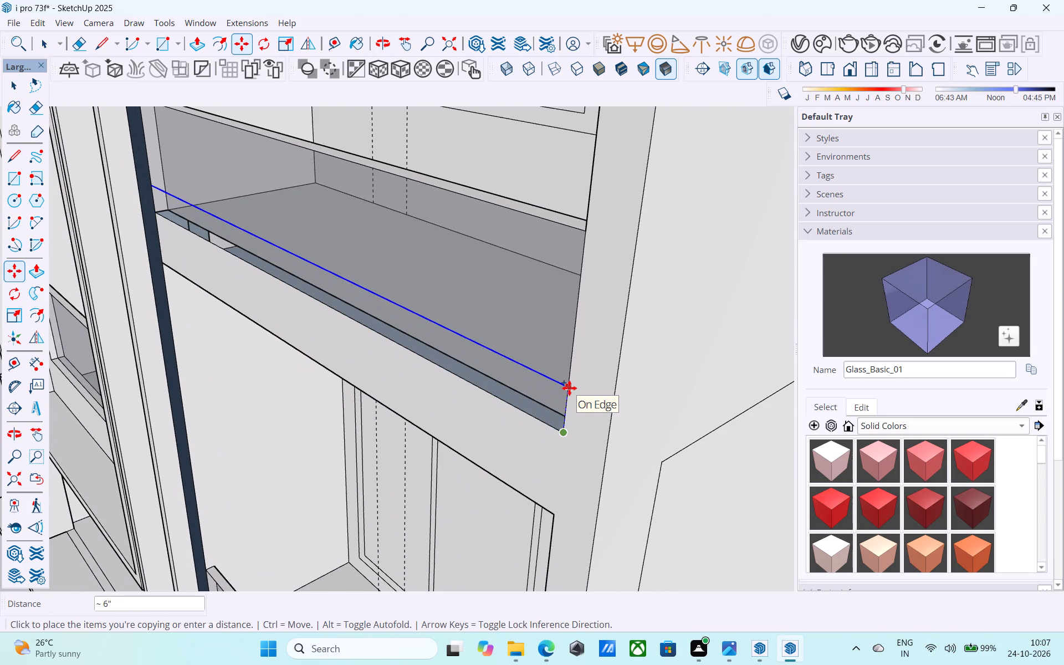
pyautogui.write("1'")
pyautogui.press('Return')
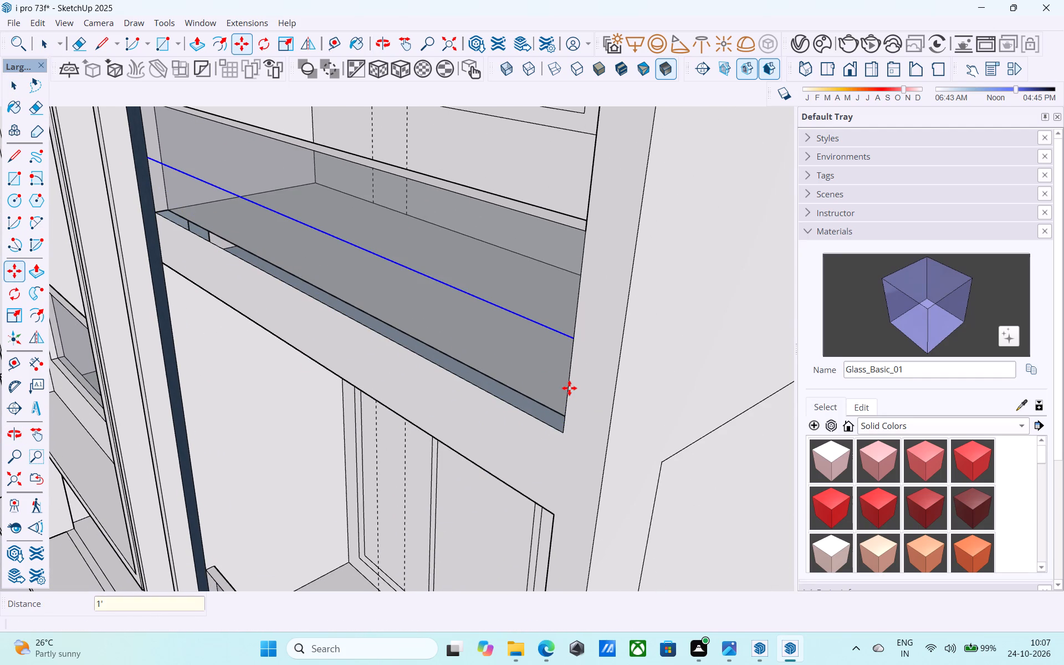
pyautogui.write(".5'")
pyautogui.press('Return')
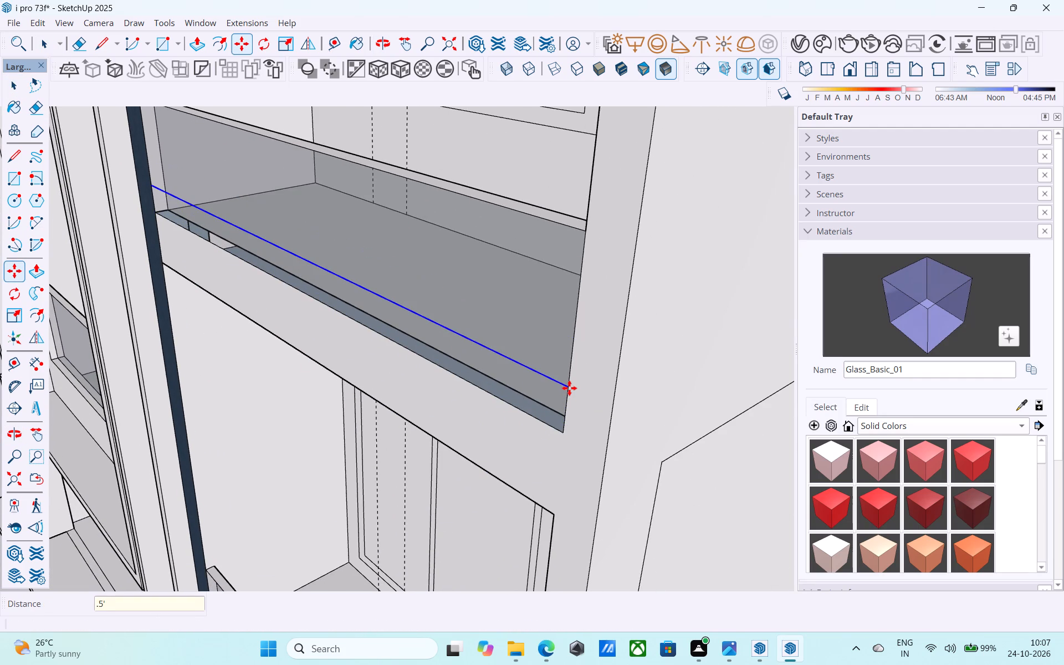
pyautogui.press('space')
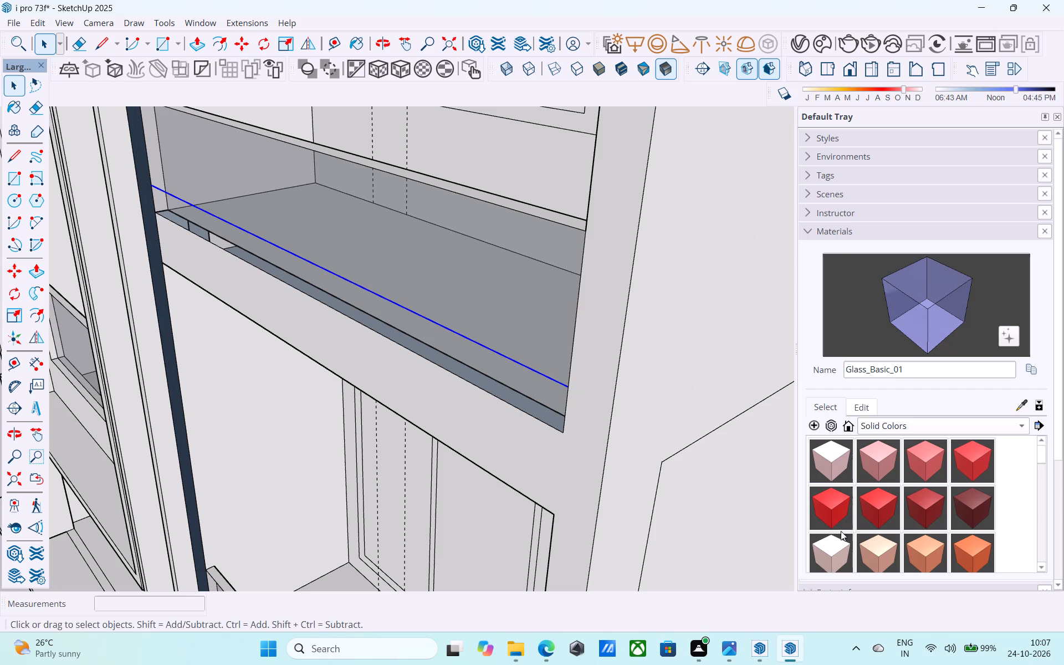
# Paint the strip along the bottom of the upper small balcony's railing with the B02_Almond_Blush solid color.
pyautogui.click(830, 557)
pyautogui.click(885, 548)
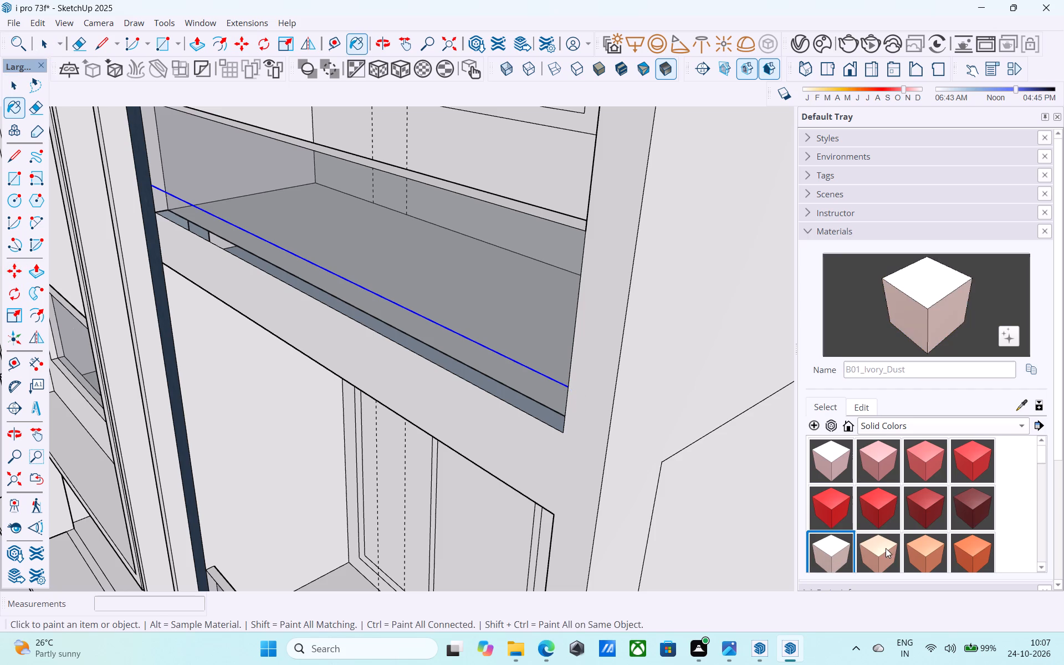
pyautogui.click(529, 406)
pyautogui.scroll(-5, 864, 481)
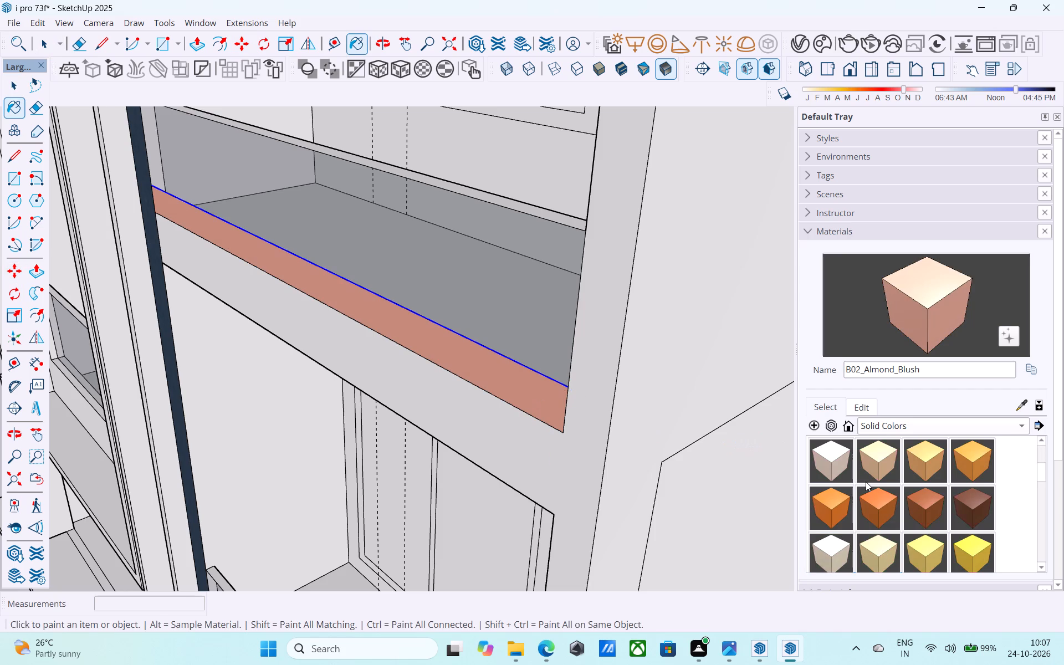
# Repaint the strip along the bottom of the upper small balcony's railing with the C01_Vanilla_Cream solid color.
pyautogui.click(828, 458)
pyautogui.click(544, 403)
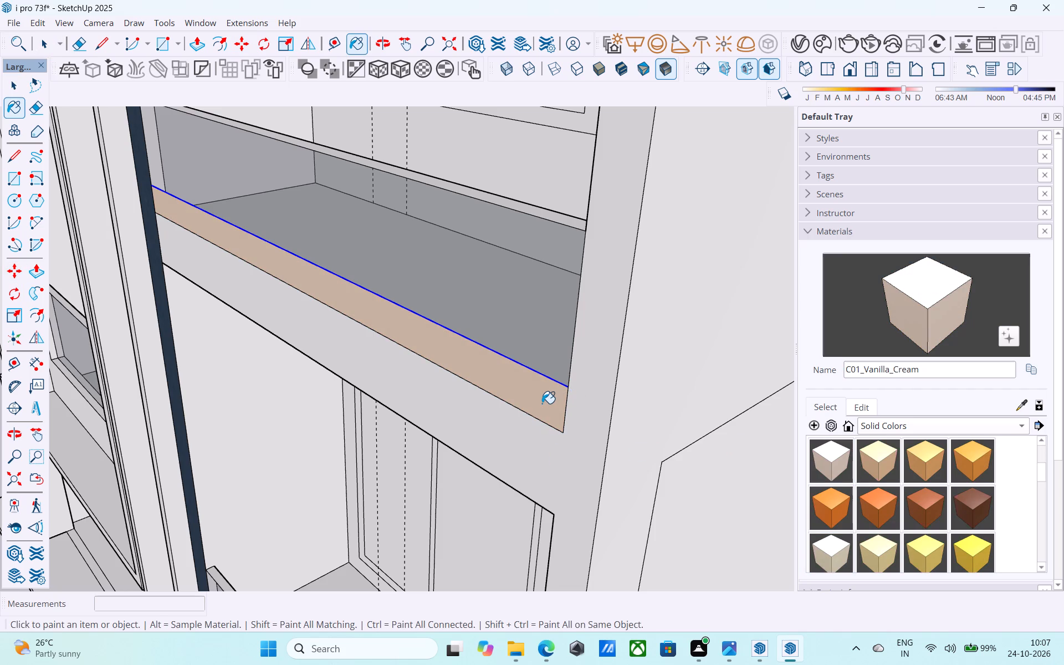
# Examine the painted strip, the lower small balcony's slab edge and the ground-floor wall below it from several angles.
pyautogui.scroll(-4, 542, 403)
pyautogui.moveTo(542, 403); pyautogui.dragTo(644, 385, button='middle')
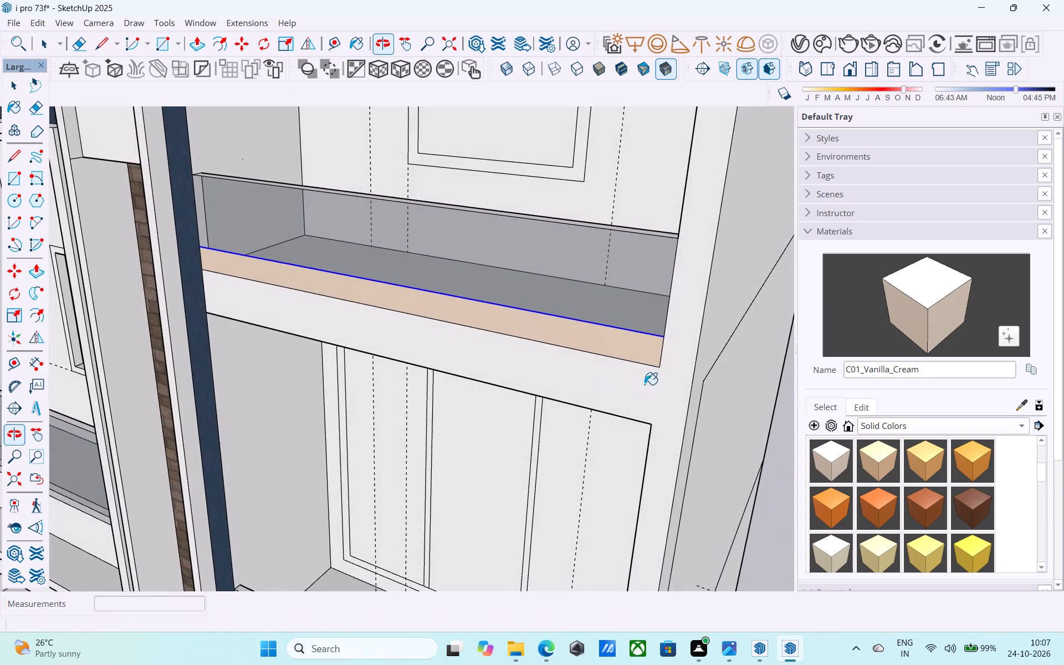
pyautogui.scroll(-5, 533, 383)
pyautogui.moveTo(522, 385); pyautogui.dragTo(582, 345, button='middle')
pyautogui.scroll(-10, 476, 296)
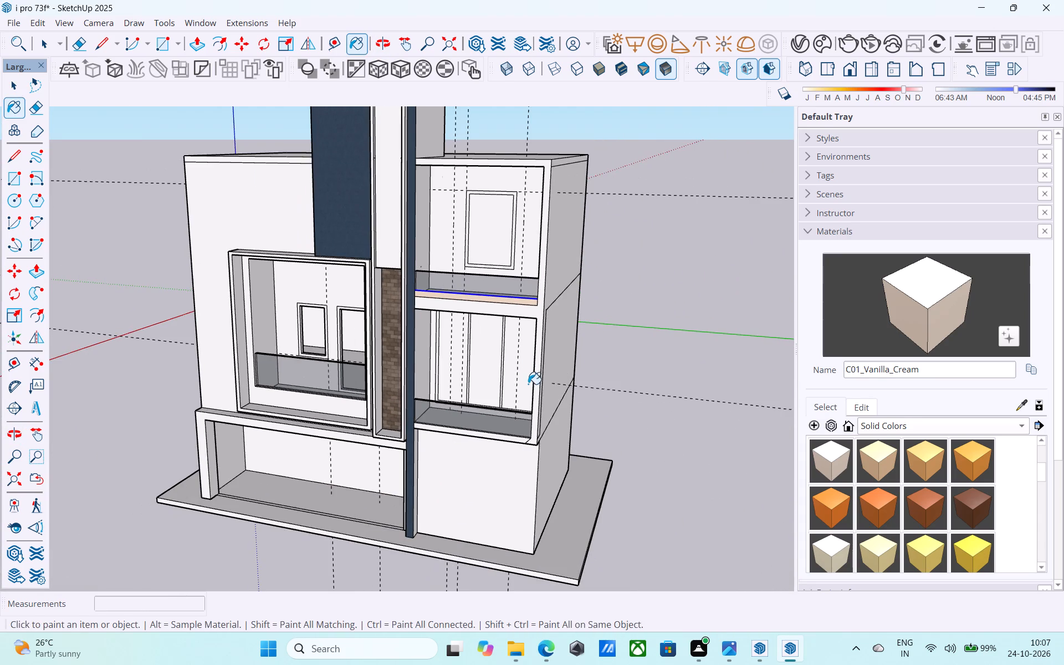
pyautogui.moveTo(524, 384); pyautogui.dragTo(465, 345, button='middle')
pyautogui.scroll(14, 464, 401)
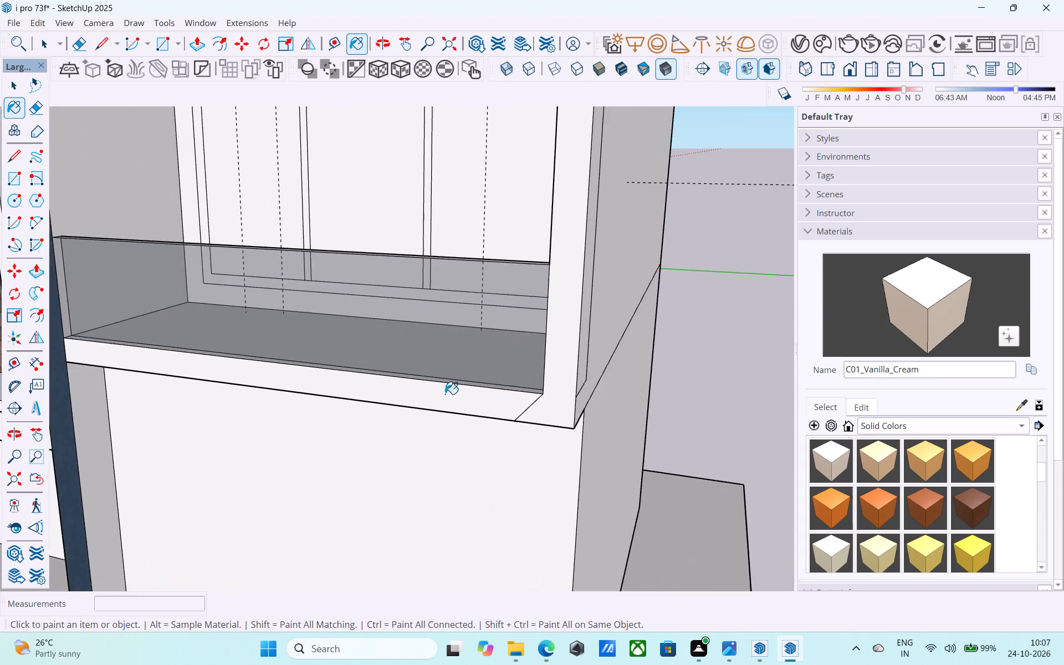
pyautogui.scroll(4, 445, 394)
pyautogui.scroll(-5, 465, 411)
pyautogui.keyDown('shift'); pyautogui.moveTo(465, 435); pyautogui.dragTo(479, 457, button='middle'); pyautogui.keyUp('shift')
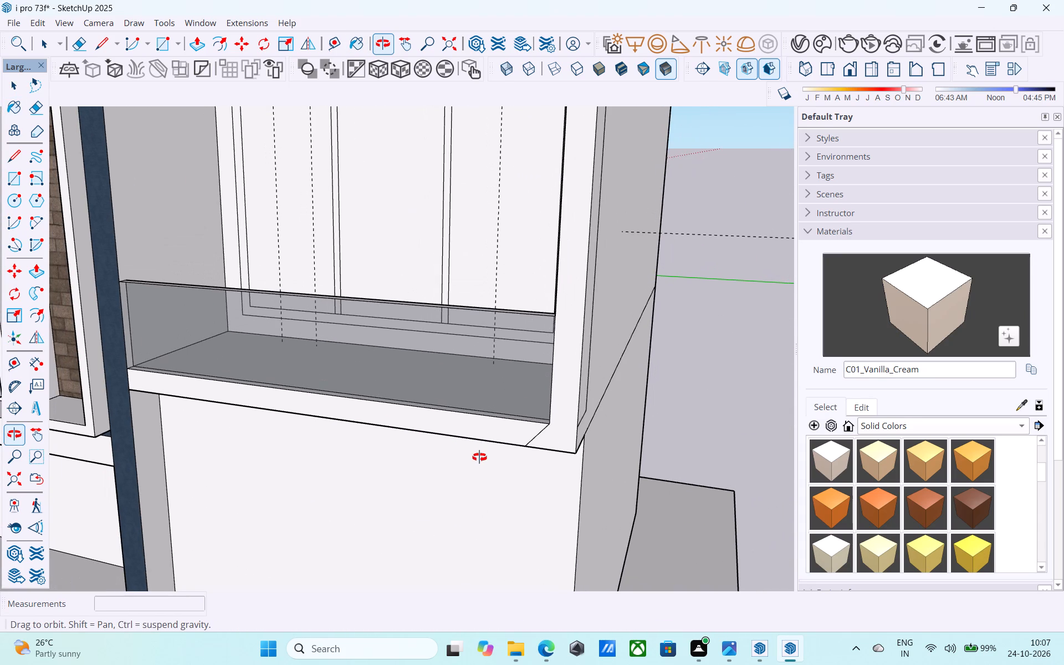
pyautogui.keyDown('shift'); pyautogui.moveTo(479, 457); pyautogui.dragTo(531, 399, button='middle'); pyautogui.keyUp('shift')
pyautogui.scroll(-5, 532, 395)
pyautogui.keyDown('shift'); pyautogui.moveTo(530, 408); pyautogui.dragTo(552, 318, button='middle'); pyautogui.keyUp('shift')
pyautogui.moveTo(530, 334); pyautogui.dragTo(541, 356, button='middle')
pyautogui.moveTo(482, 427); pyautogui.dragTo(469, 353, button='middle')
pyautogui.press('space')
pyautogui.scroll(-5, 465, 348)
pyautogui.moveTo(462, 357); pyautogui.dragTo(371, 392, button='middle')
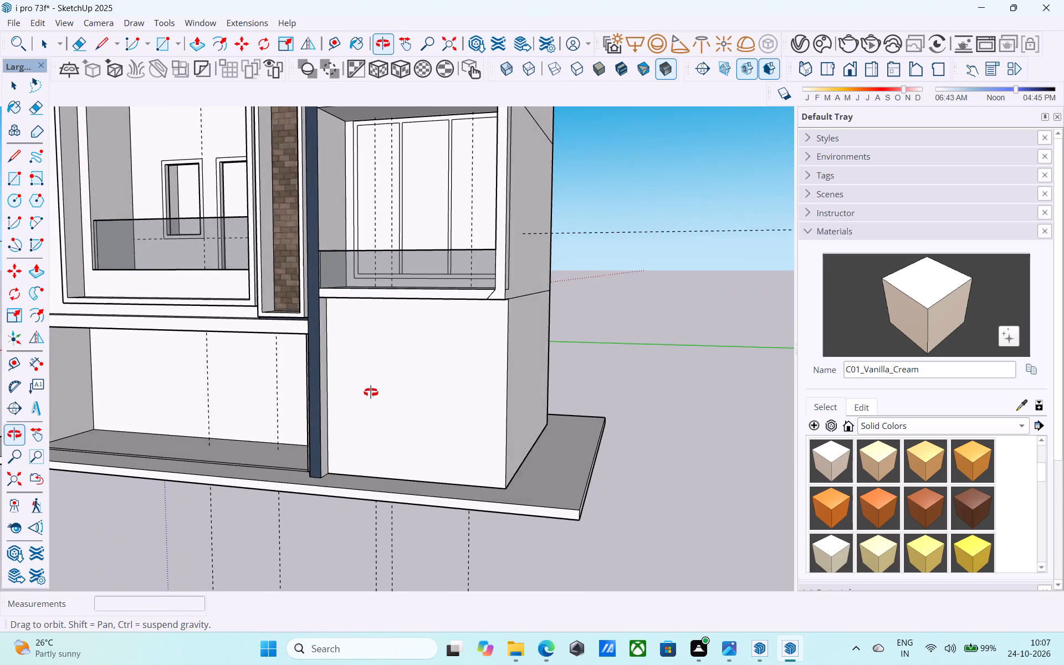
pyautogui.moveTo(371, 392); pyautogui.dragTo(334, 399, button='middle')
# Draw a line from the porch beam's lower corner across the dark column's front and side, and over the ground-floor wall to its outer edge.
pyautogui.scroll(6, 332, 393)
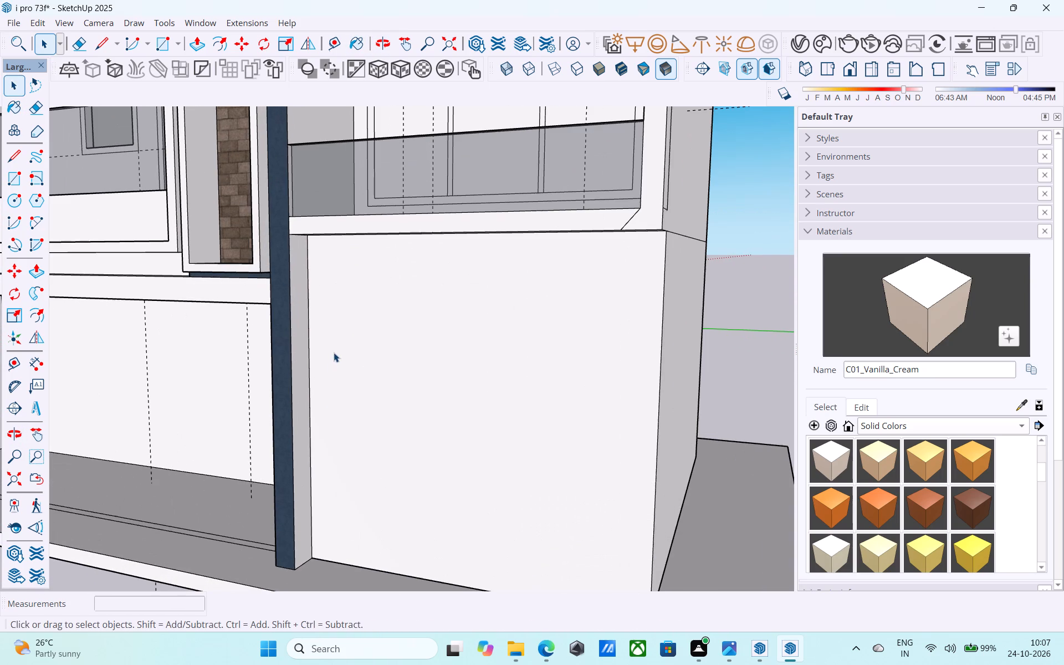
pyautogui.press('l')
pyautogui.moveTo(300, 316); pyautogui.dragTo(403, 345, button='middle')
pyautogui.scroll(1, 320, 321)
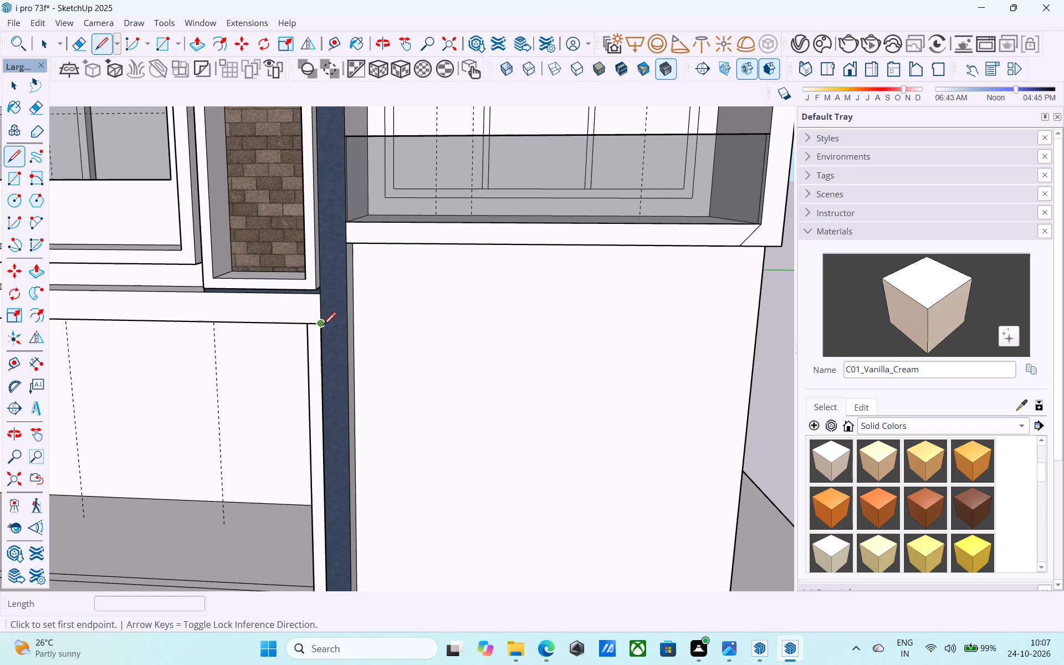
pyautogui.click(322, 325)
pyautogui.moveTo(322, 328); pyautogui.dragTo(443, 334, button='middle')
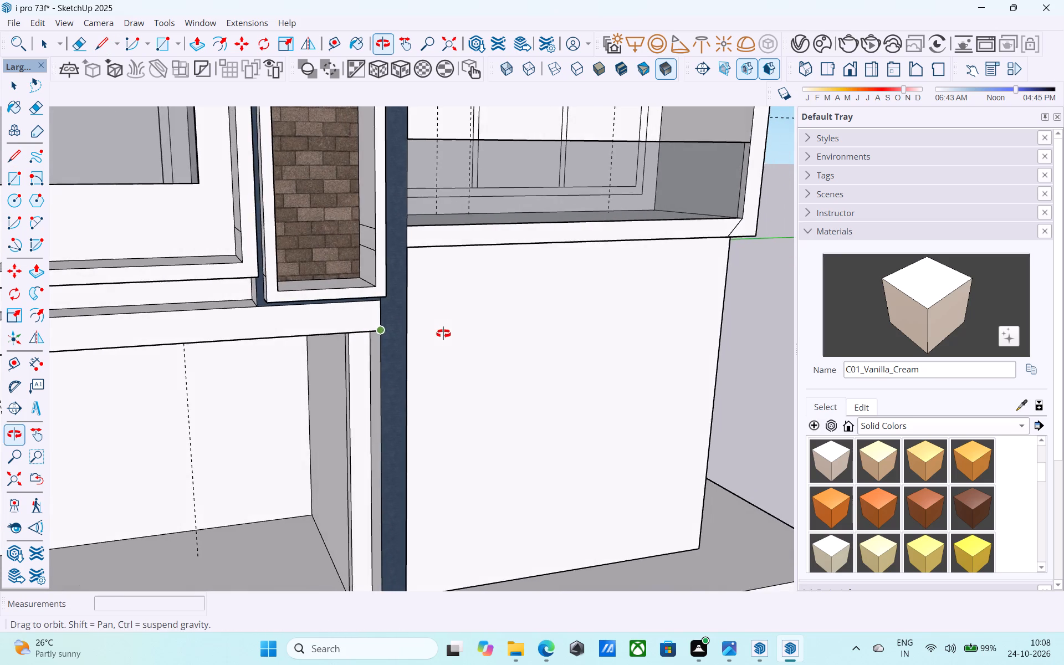
pyautogui.moveTo(443, 334); pyautogui.dragTo(288, 335, button='middle')
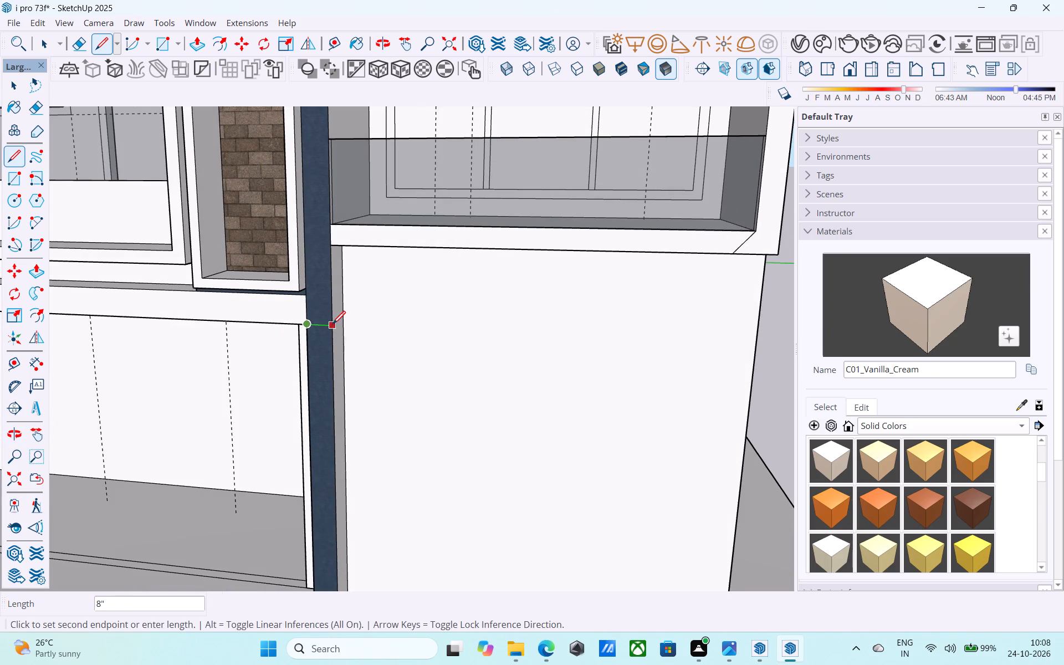
pyautogui.click(332, 325)
pyautogui.click(329, 328)
pyautogui.click(345, 314)
pyautogui.click(346, 320)
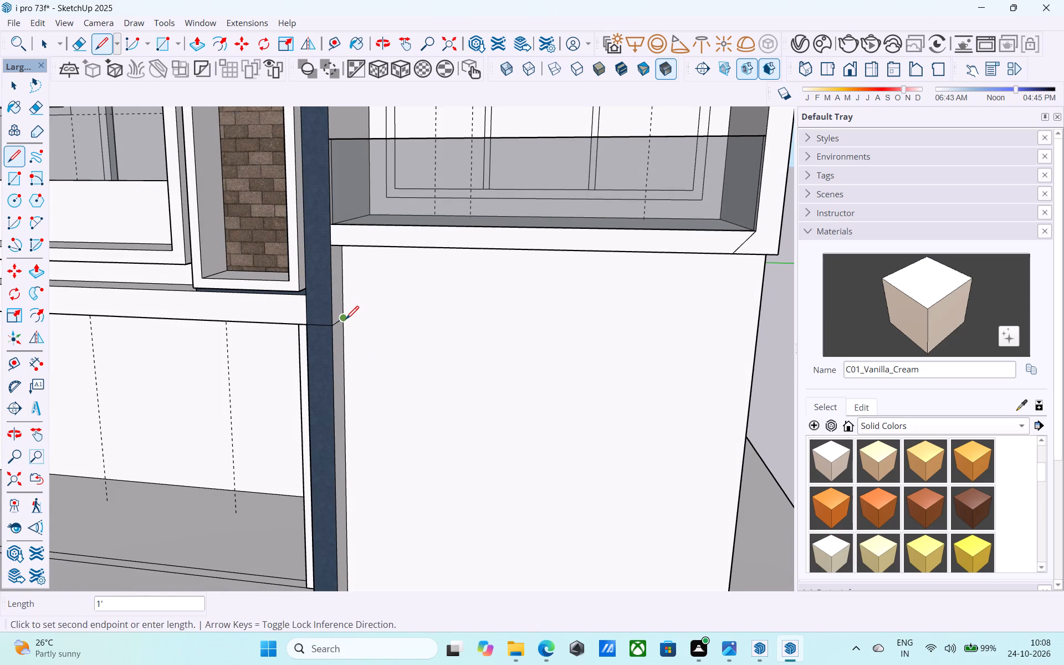
pyautogui.scroll(-2, 346, 320)
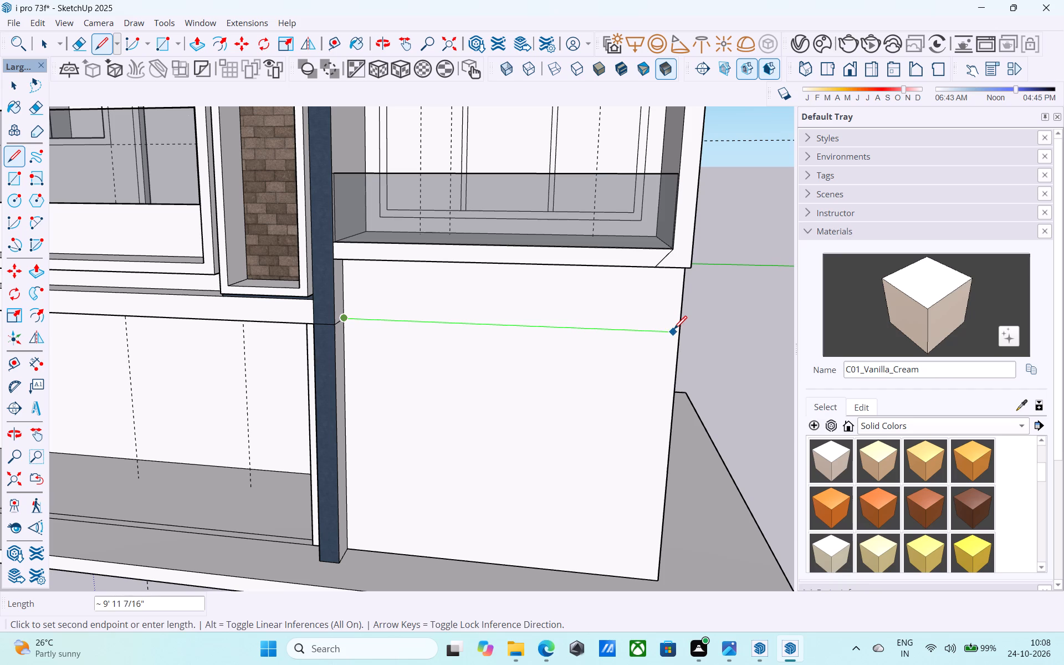
pyautogui.click(676, 331)
# Copy the new horizontal line on the ground-floor wall 6" upward.
pyautogui.press('space')
pyautogui.click(659, 331)
pyautogui.press('m')
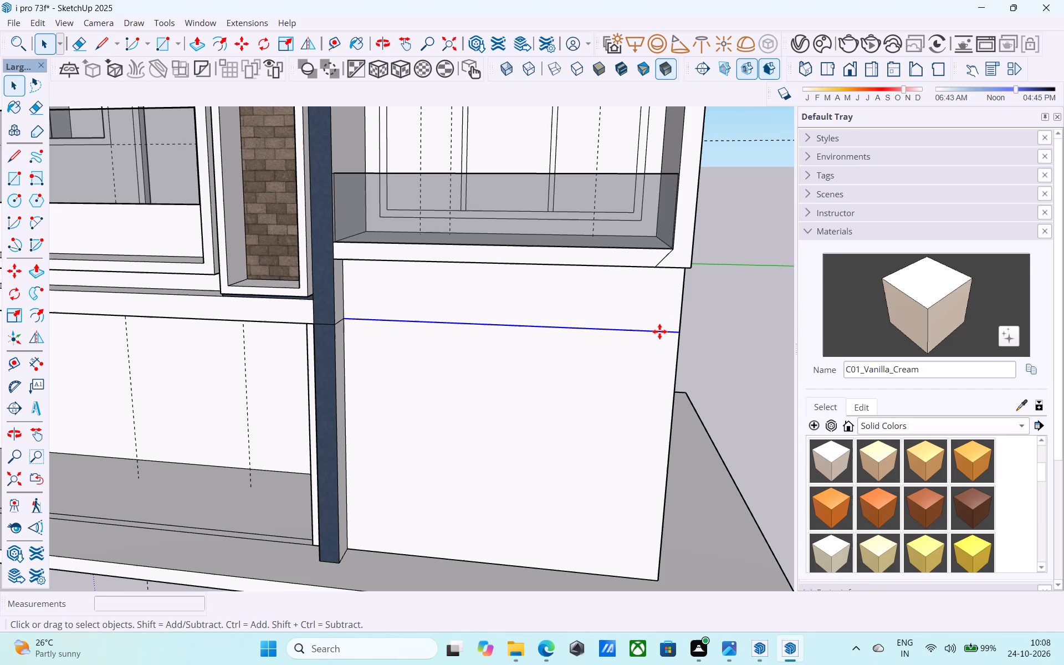
pyautogui.click(676, 334)
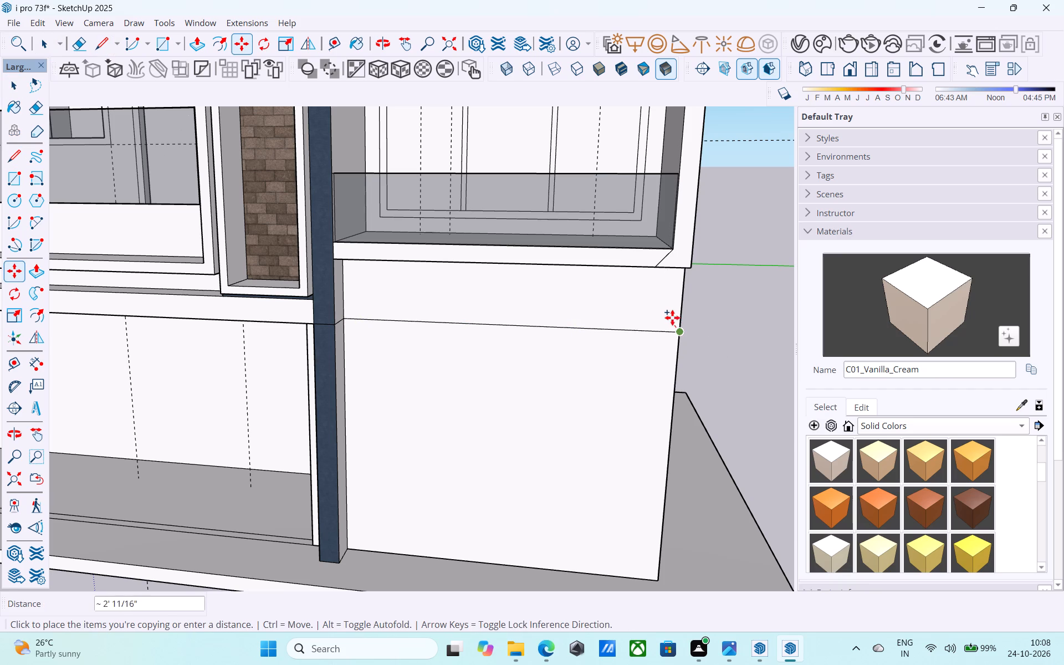
pyautogui.moveTo(672, 316); pyautogui.dragTo(504, 331, button='middle')
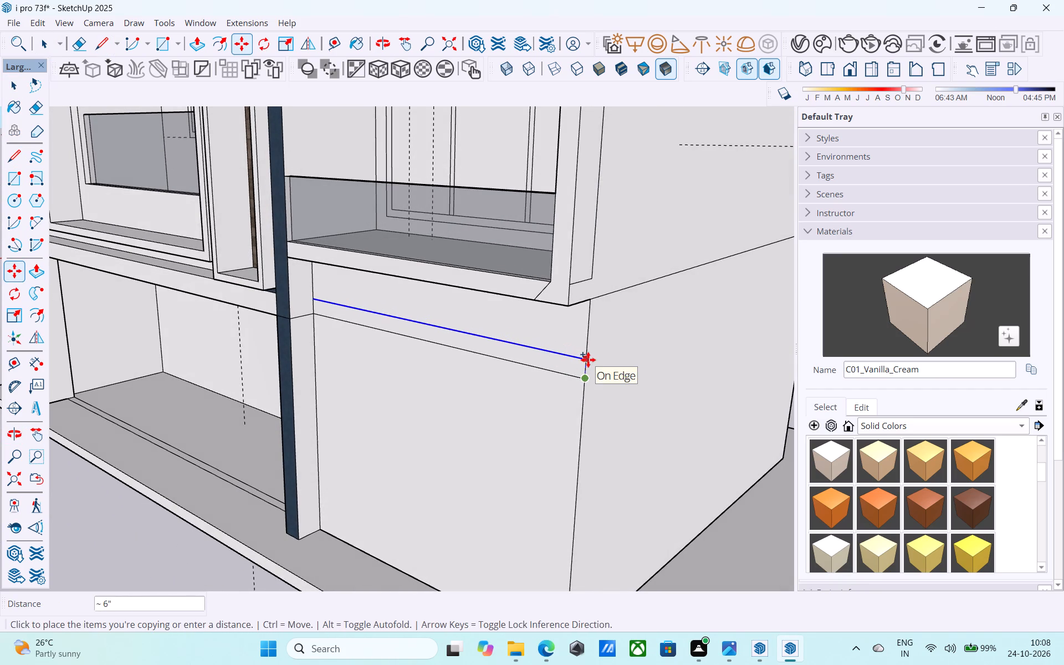
pyautogui.write('6"')
pyautogui.press('Return')
pyautogui.press('space')
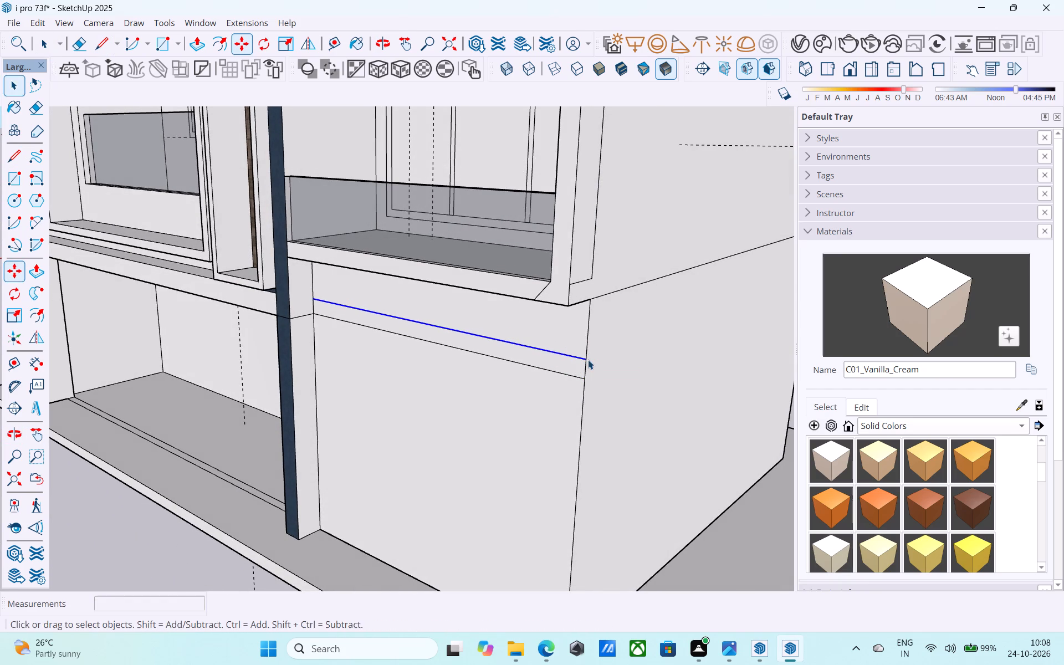
# Copy the ground-floor wall's outer vertical edge 1' inward, and copy that line another 6" inward.
pyautogui.click(582, 417)
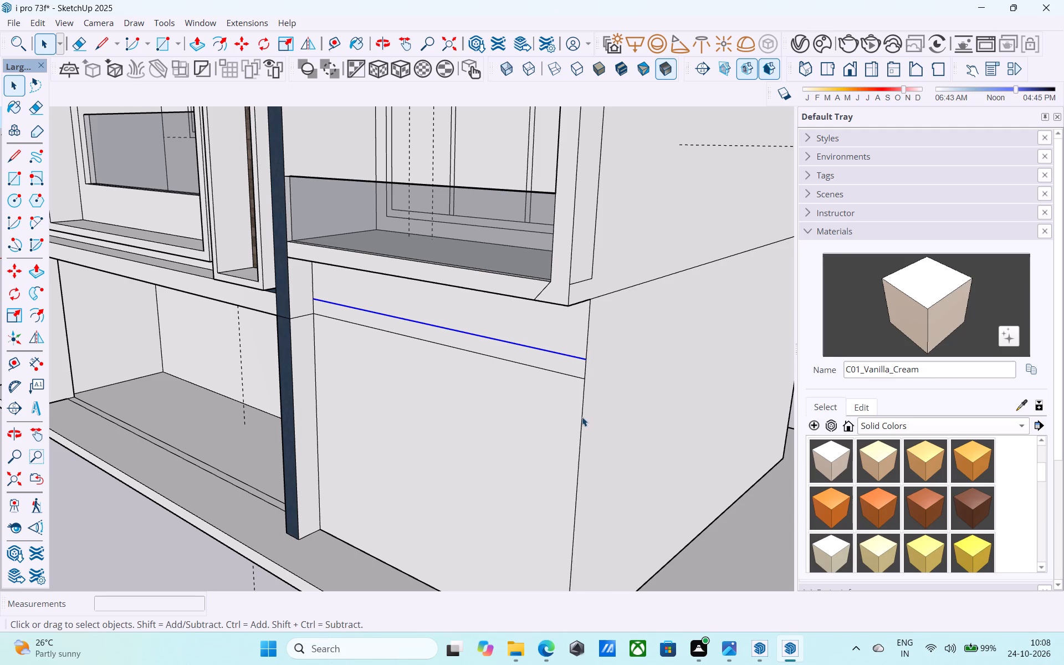
pyautogui.press('m')
pyautogui.click(587, 382)
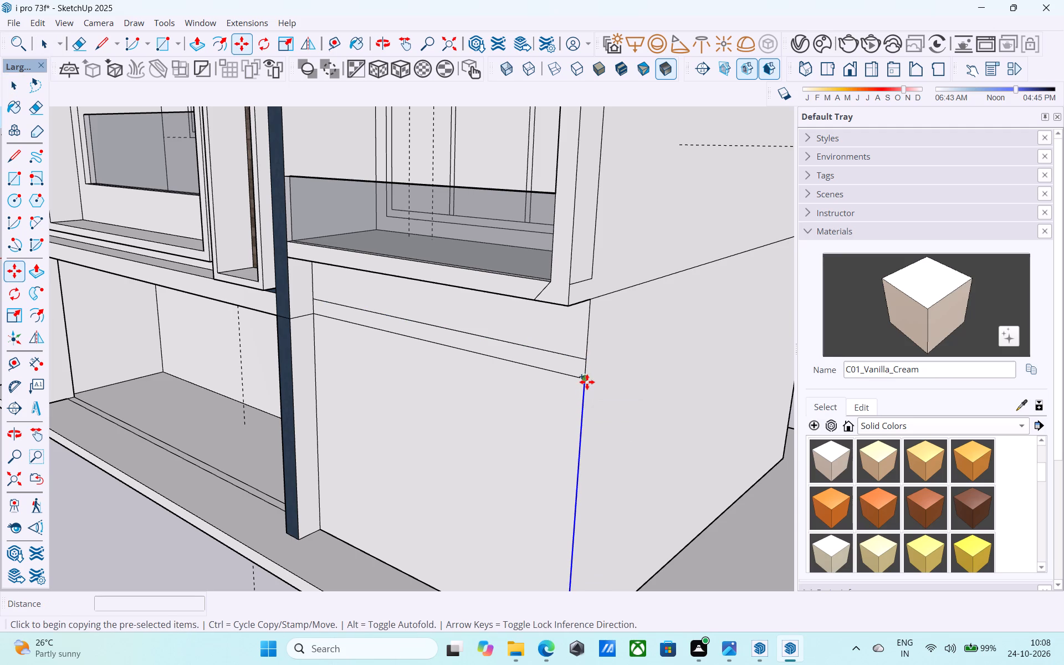
pyautogui.write("1'")
pyautogui.press('Return')
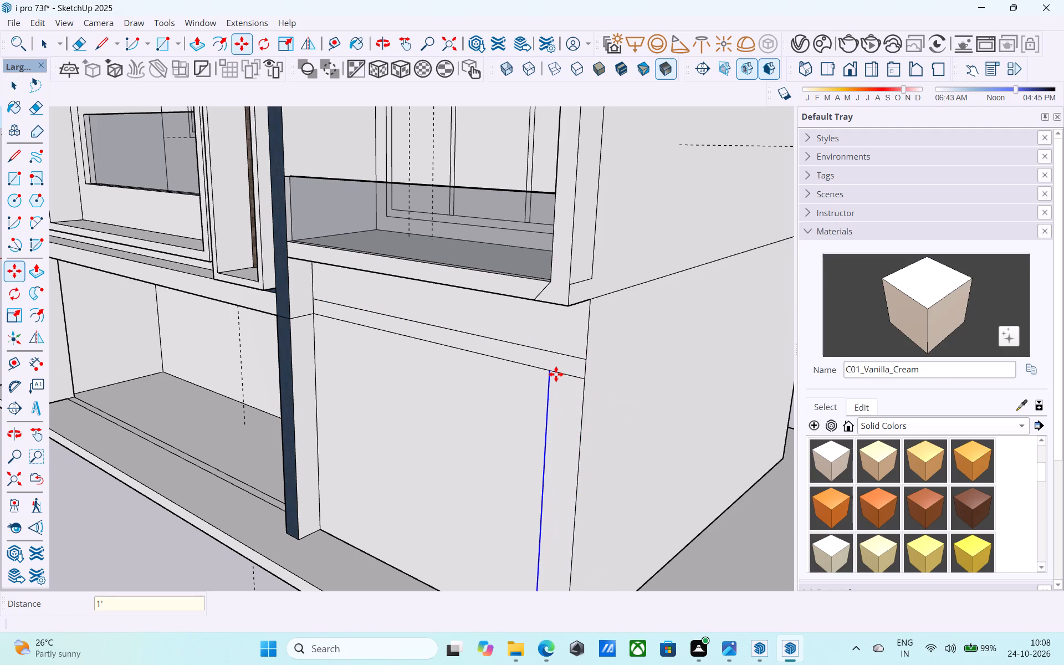
pyautogui.click(546, 374)
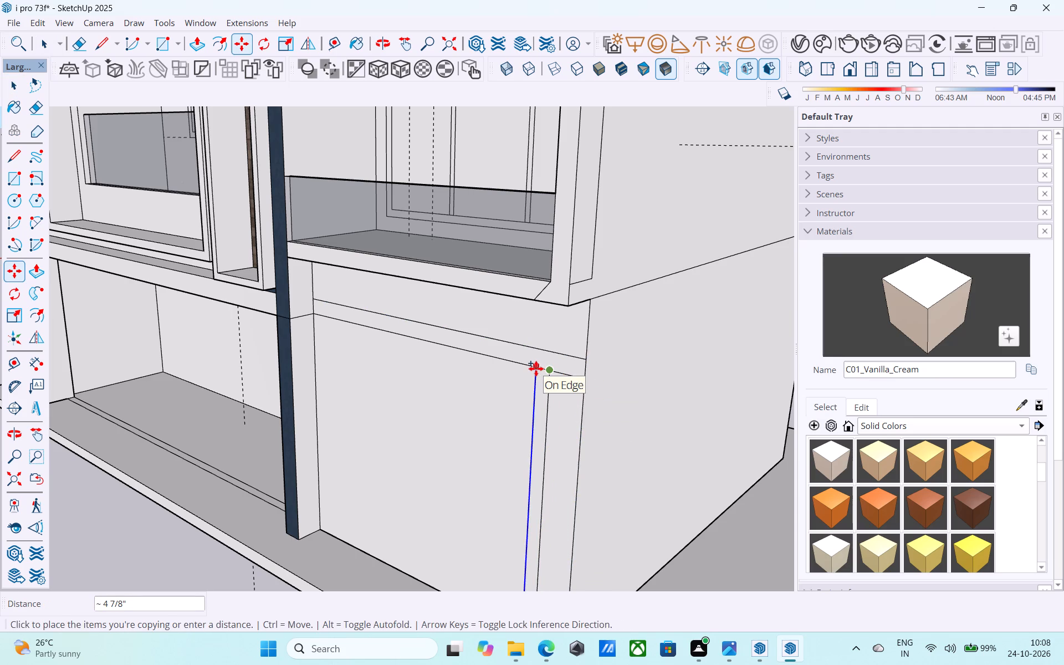
pyautogui.write('6"')
pyautogui.press('Return')
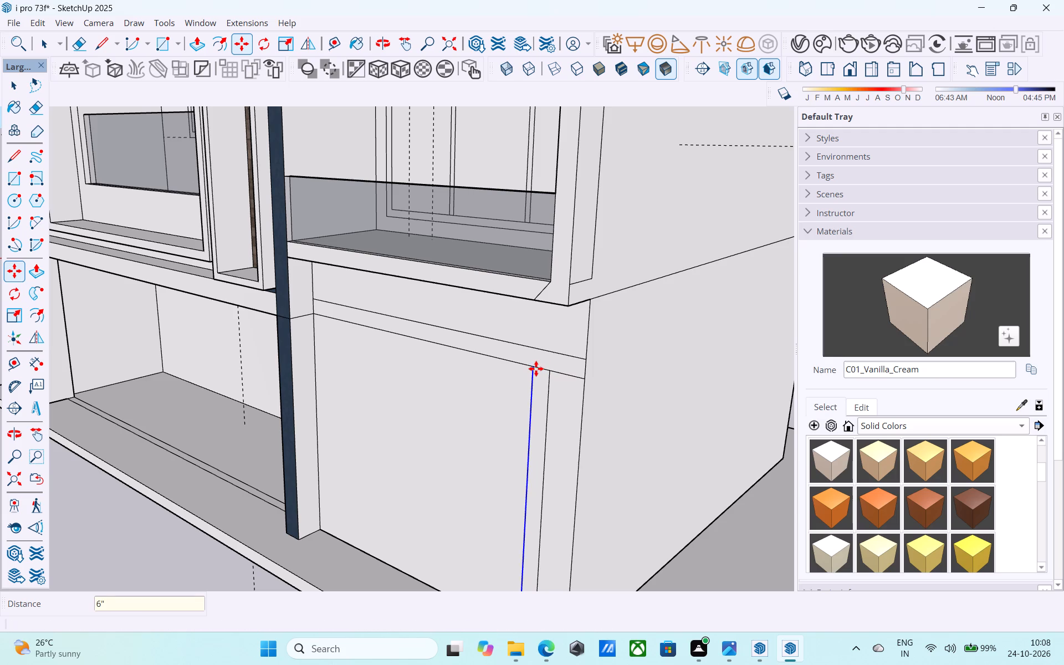
# Extend the outer vertical line up to the upper horizontal line and erase the excess segments to form a clean frame corner.
pyautogui.press('l')
pyautogui.click(544, 367)
pyautogui.click(548, 357)
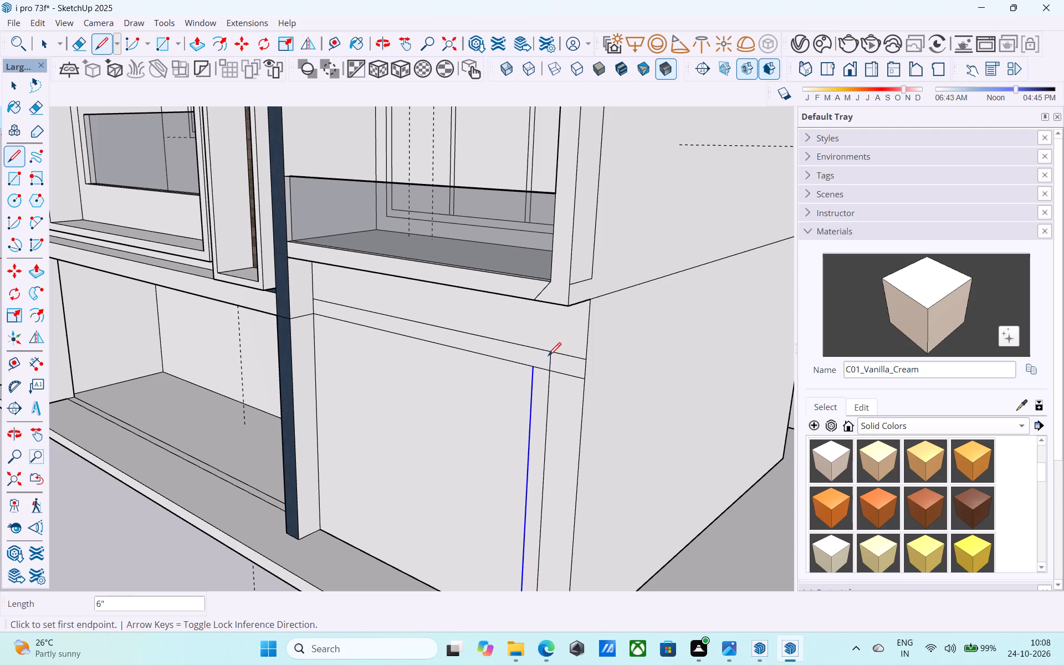
pyautogui.press('e')
pyautogui.click(538, 370)
pyautogui.moveTo(564, 375); pyautogui.dragTo(565, 361)
pyautogui.moveTo(570, 346); pyautogui.dragTo(581, 381)
pyautogui.click(541, 369)
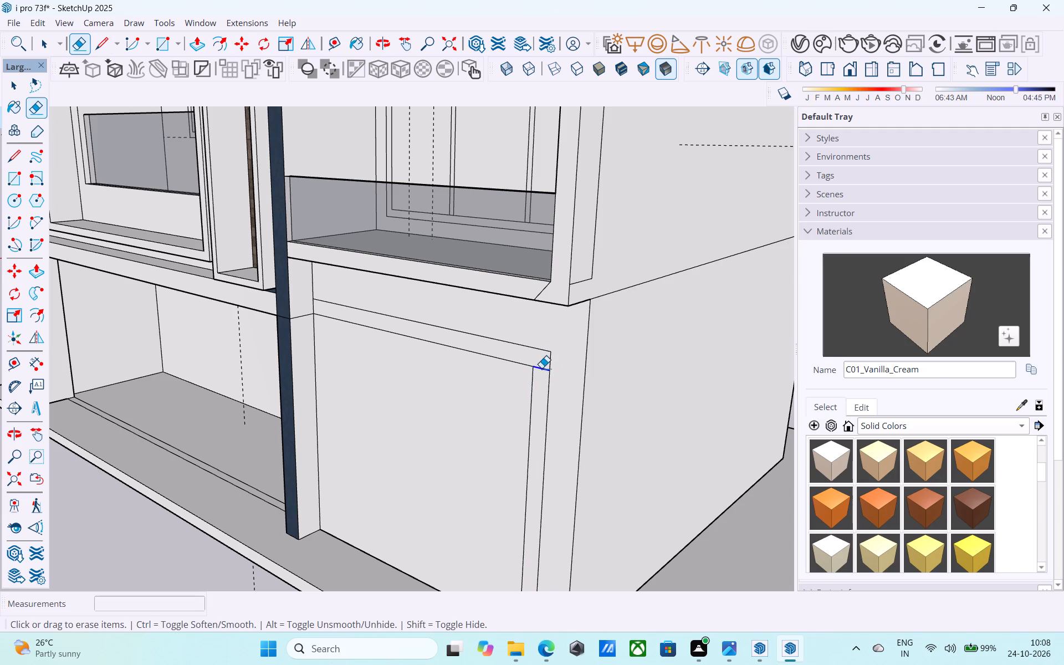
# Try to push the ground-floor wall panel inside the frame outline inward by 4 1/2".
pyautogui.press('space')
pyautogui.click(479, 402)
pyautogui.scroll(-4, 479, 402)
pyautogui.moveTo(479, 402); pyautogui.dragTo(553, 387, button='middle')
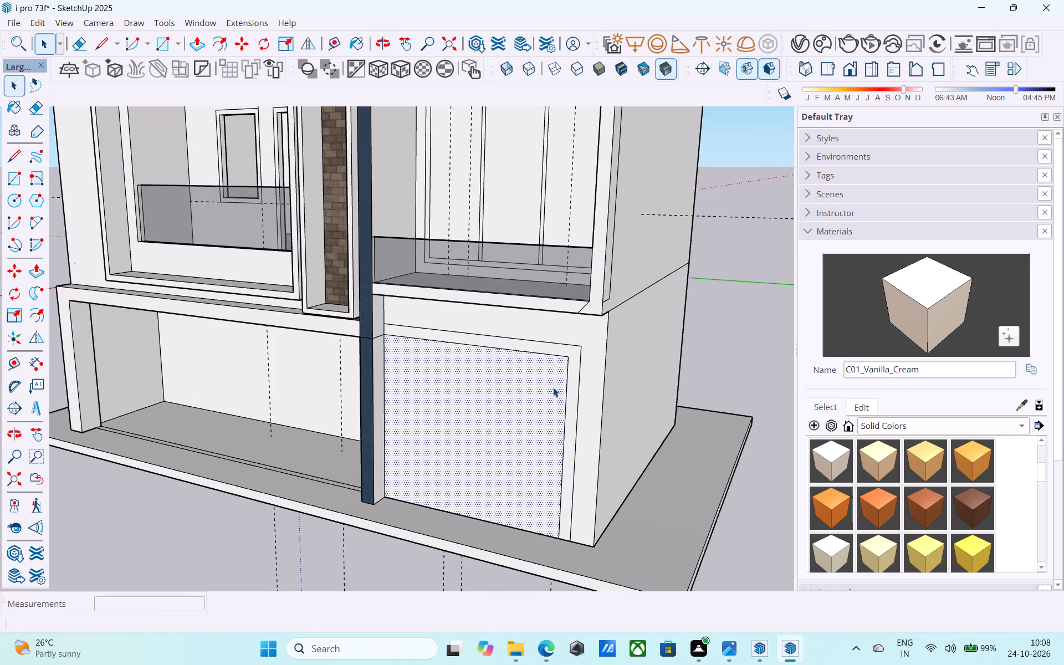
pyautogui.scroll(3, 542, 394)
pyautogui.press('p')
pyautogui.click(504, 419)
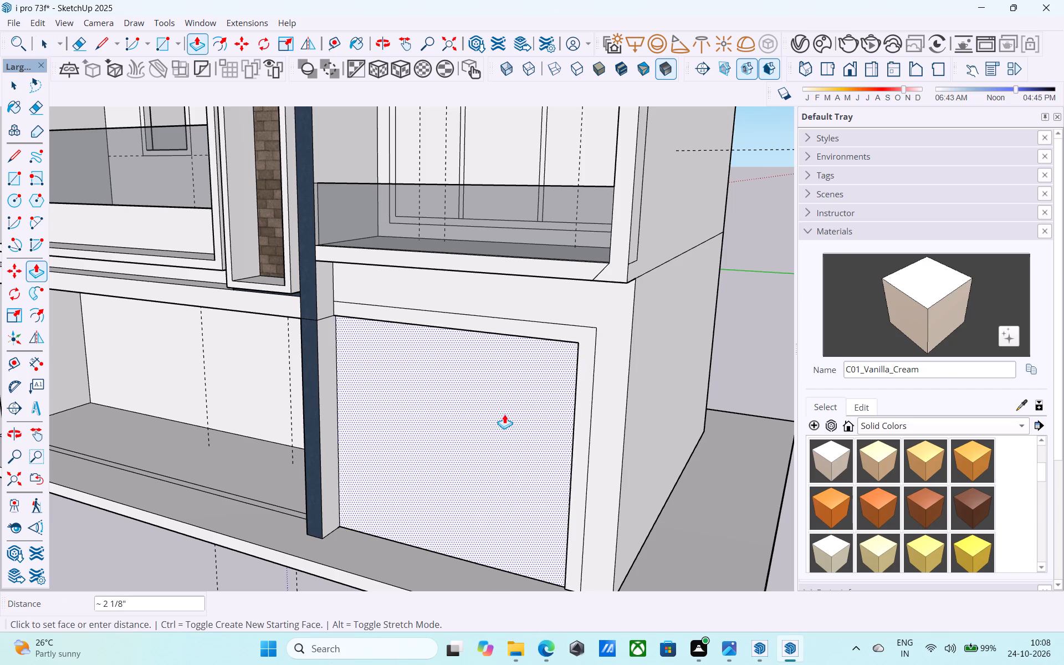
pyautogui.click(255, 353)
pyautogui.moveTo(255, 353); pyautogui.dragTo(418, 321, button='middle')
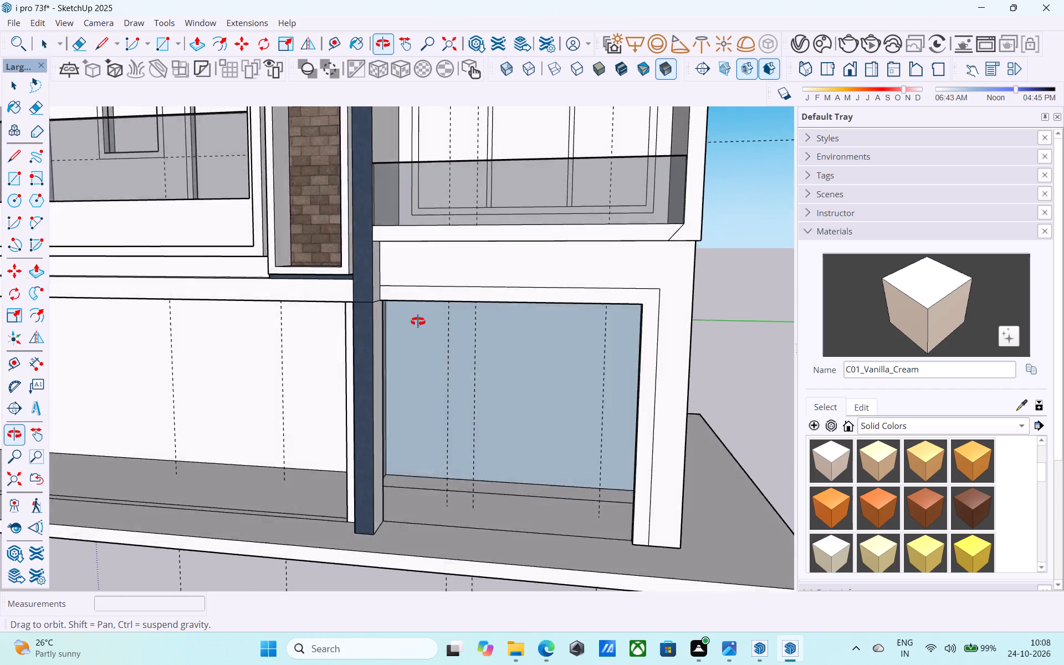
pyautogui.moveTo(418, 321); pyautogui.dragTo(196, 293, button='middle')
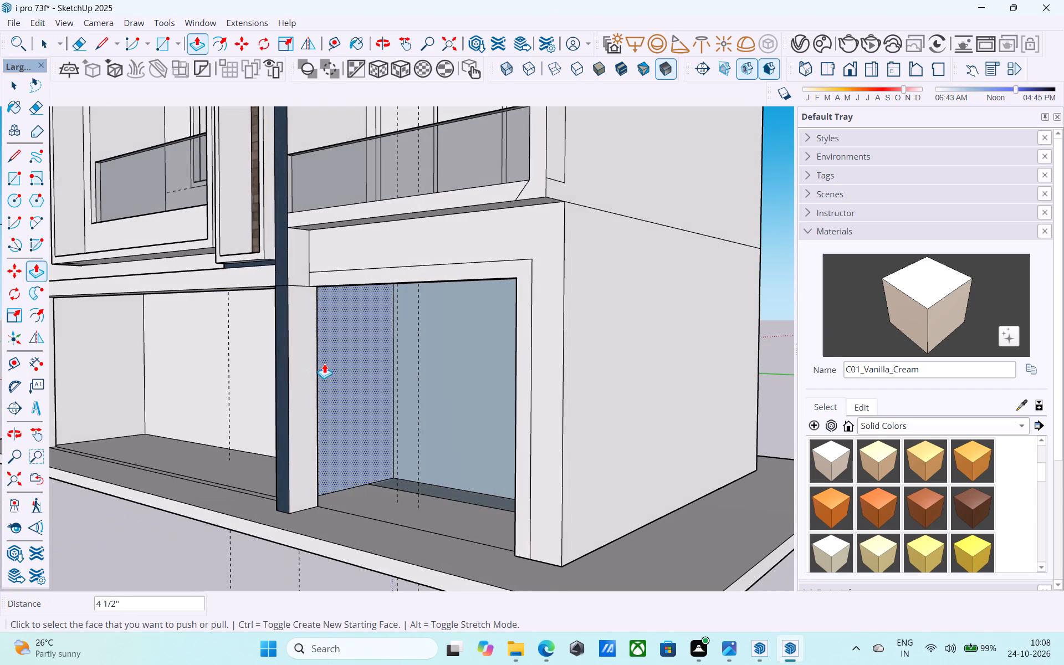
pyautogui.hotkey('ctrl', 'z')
# Push the ground-floor wall panel inside the frame outline inward by 4 1/2".
pyautogui.moveTo(341, 370); pyautogui.dragTo(469, 403, button='middle')
pyautogui.click(473, 416)
pyautogui.scroll(2, 492, 383)
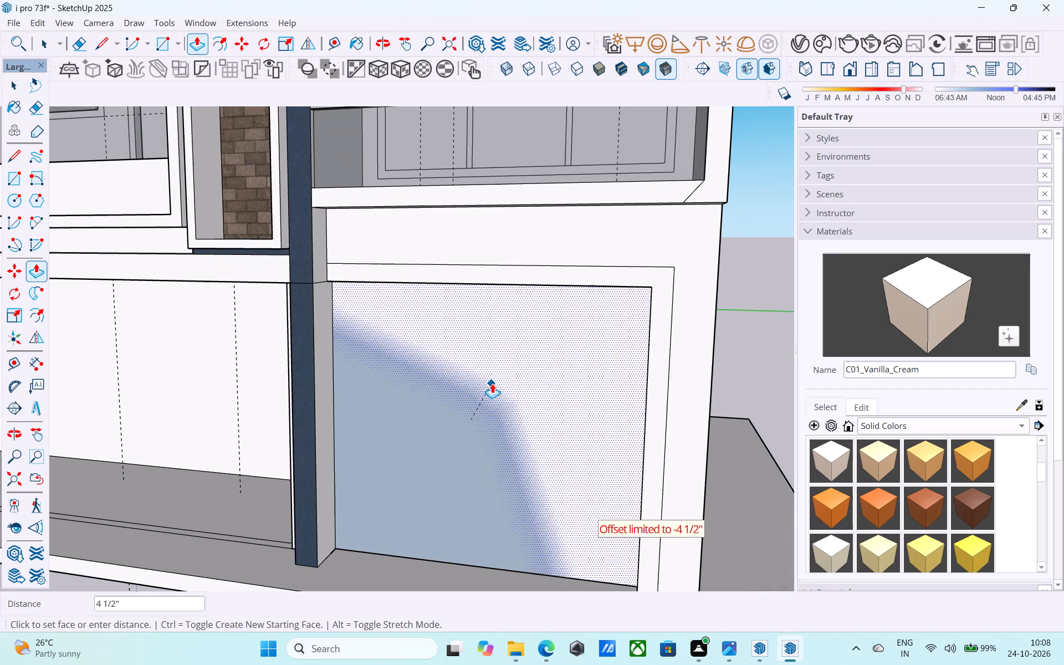
pyautogui.click(492, 383)
# Delete the recessed back face inside the ground-floor frame to open up the space behind it.
pyautogui.moveTo(492, 388); pyautogui.dragTo(434, 328, button='middle')
pyautogui.scroll(3, 436, 334)
pyautogui.press('space')
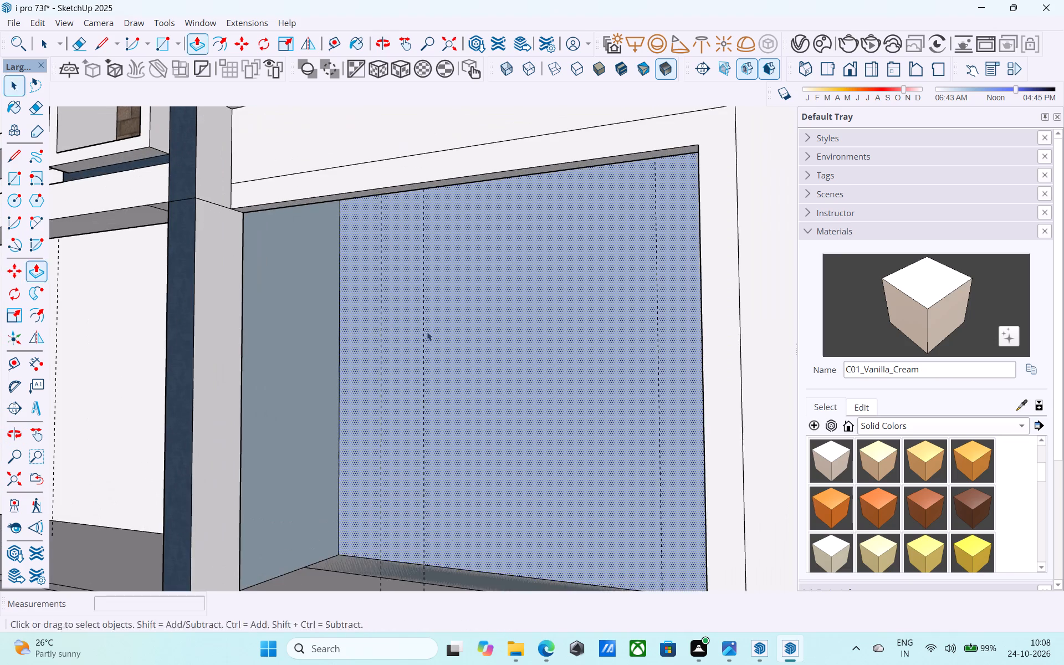
pyautogui.moveTo(427, 331); pyautogui.dragTo(405, 236, button='middle')
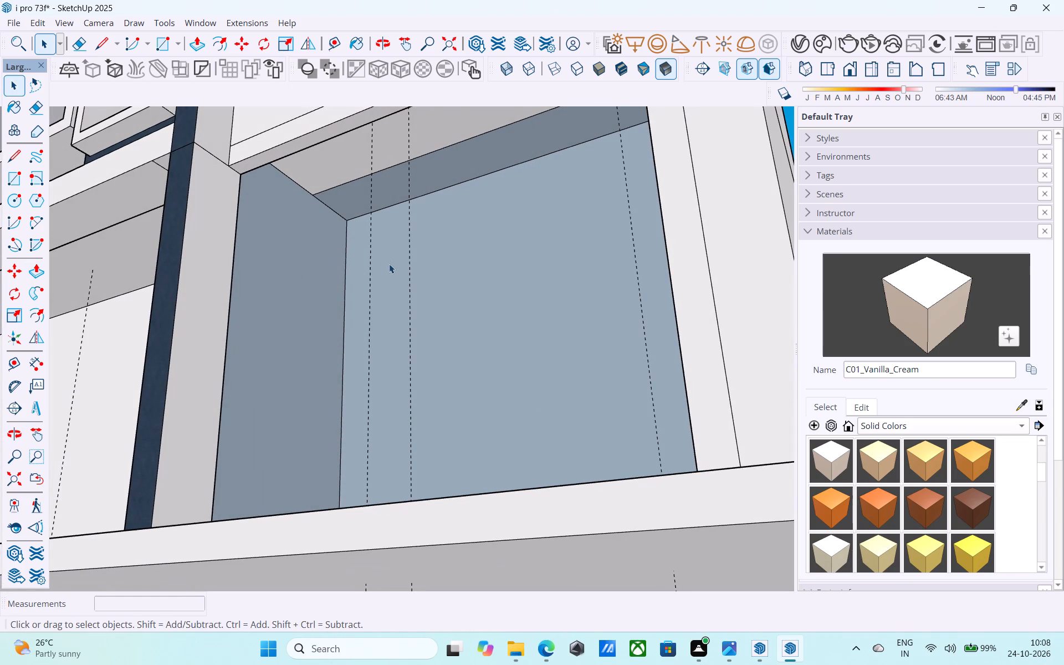
pyautogui.click(392, 267)
pyautogui.press('Delete')
# Draw a 10' by 1' 7 1/2" rectangle over the exposed gap along the ground-floor opening's outer side wall.
pyautogui.scroll(-4, 392, 267)
pyautogui.moveTo(392, 267); pyautogui.dragTo(514, 369, button='middle')
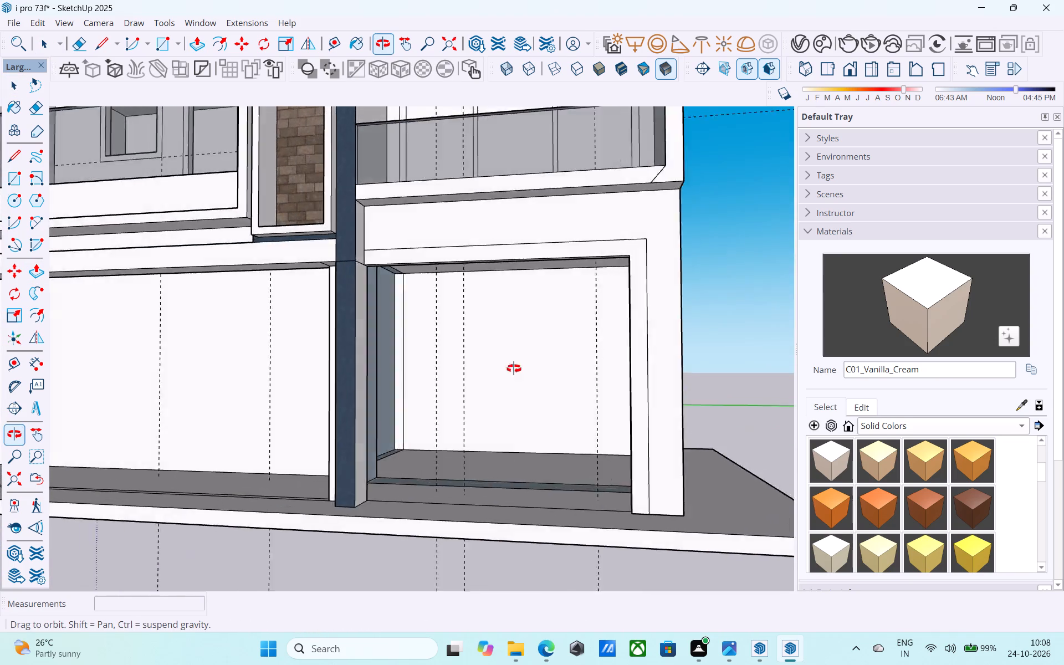
pyautogui.moveTo(514, 369); pyautogui.dragTo(655, 283, button='middle')
pyautogui.scroll(4, 620, 275)
pyautogui.press('t')
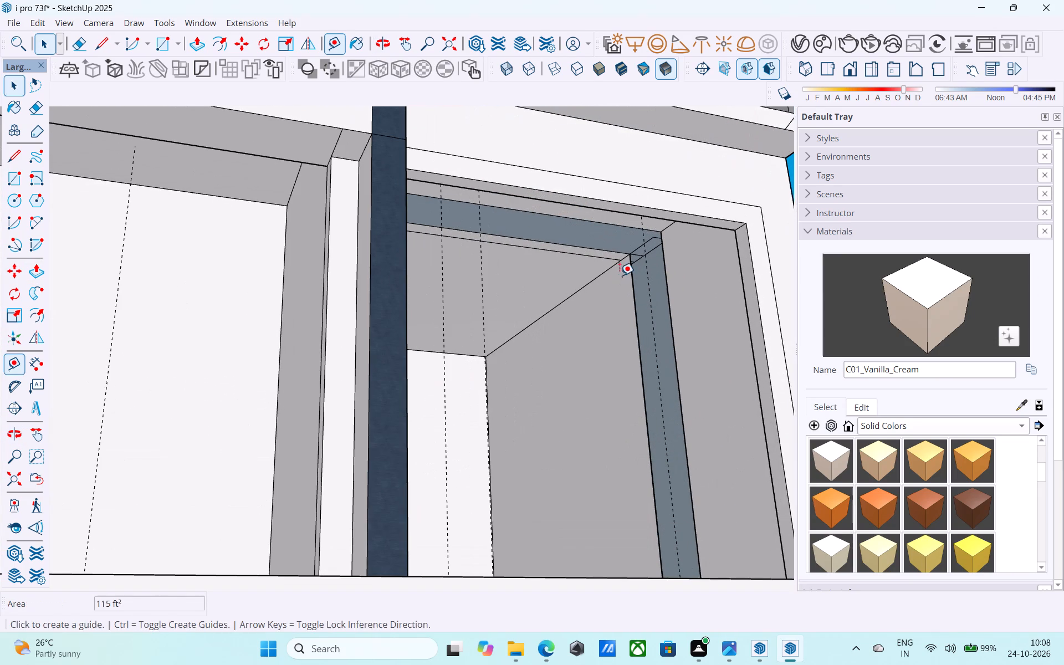
pyautogui.press('r')
pyautogui.click(628, 257)
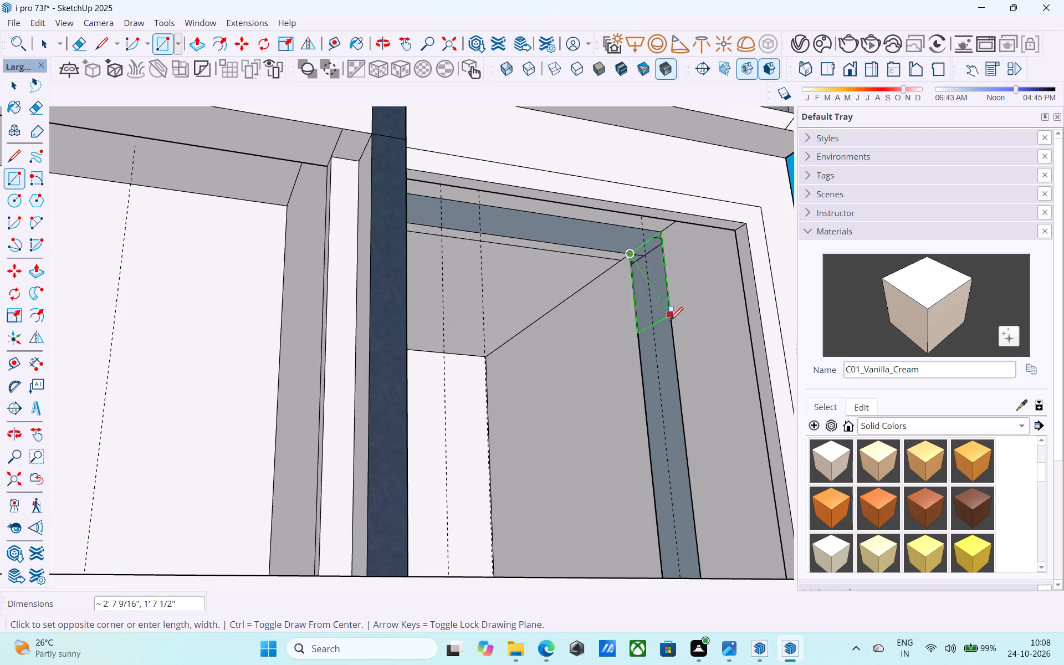
pyautogui.scroll(-10, 672, 329)
pyautogui.moveTo(690, 383); pyautogui.dragTo(702, 510, button='middle')
pyautogui.scroll(9, 654, 435)
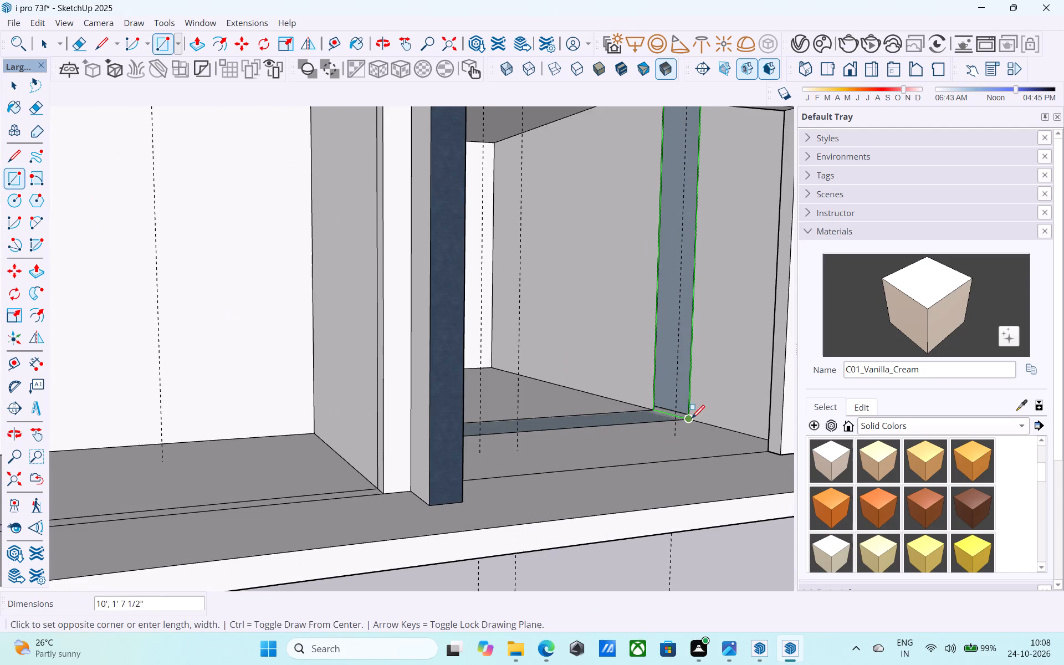
pyautogui.click(692, 420)
pyautogui.moveTo(659, 409); pyautogui.dragTo(487, 447, button='middle')
pyautogui.press('space')
pyautogui.scroll(1, 487, 446)
pyautogui.scroll(-2, 335, 442)
pyautogui.middleClick(331, 442)
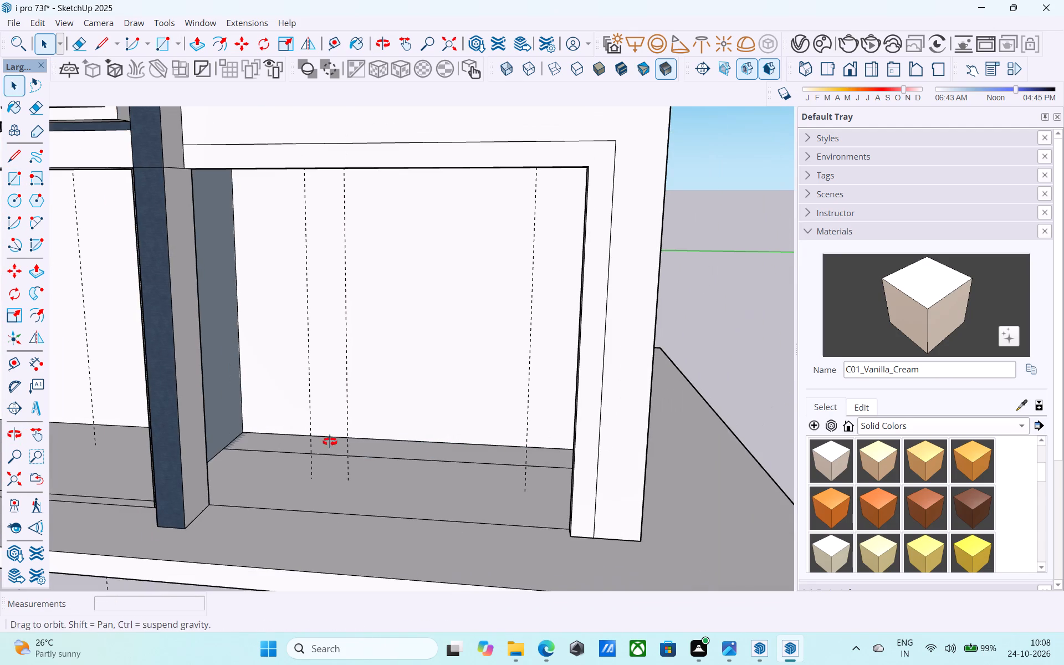
# Erase the leftover edge on the floor just in front of the smaller opening's back wall.
pyautogui.press('e')
pyautogui.moveTo(330, 443); pyautogui.dragTo(327, 461)
# Reverse the inner side-wall face of the smaller ground-floor opening, next to the dark blue column.
pyautogui.scroll(-4, 318, 442)
pyautogui.moveTo(309, 433); pyautogui.dragTo(427, 464, button='middle')
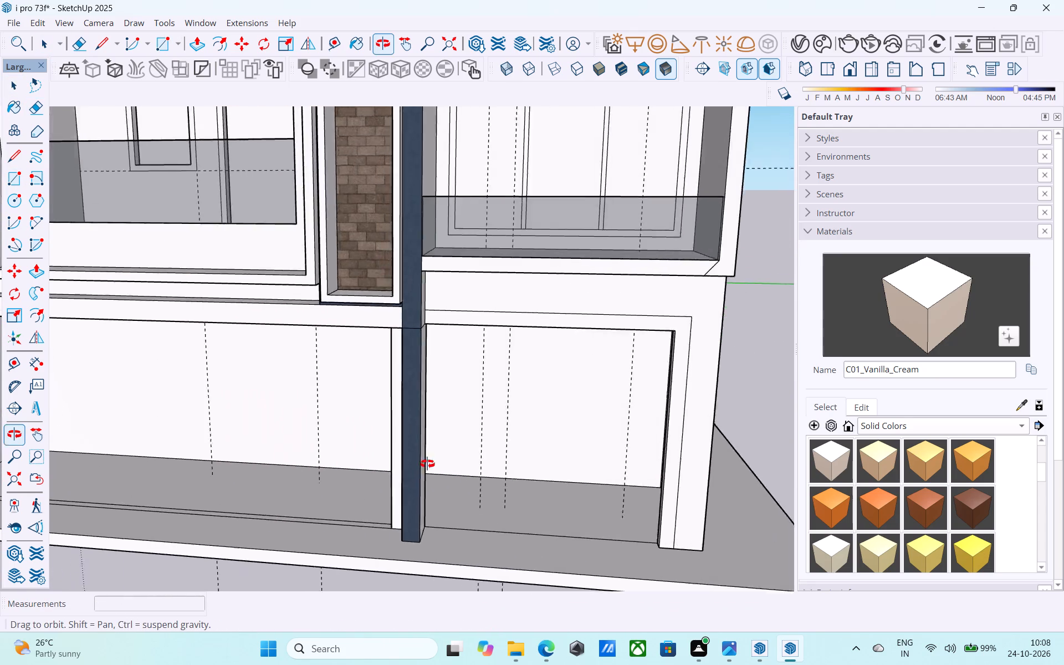
pyautogui.moveTo(427, 464); pyautogui.dragTo(301, 419, button='middle')
pyautogui.scroll(12, 386, 382)
pyautogui.press('space')
pyautogui.click(395, 349)
pyautogui.rightClick(395, 349)
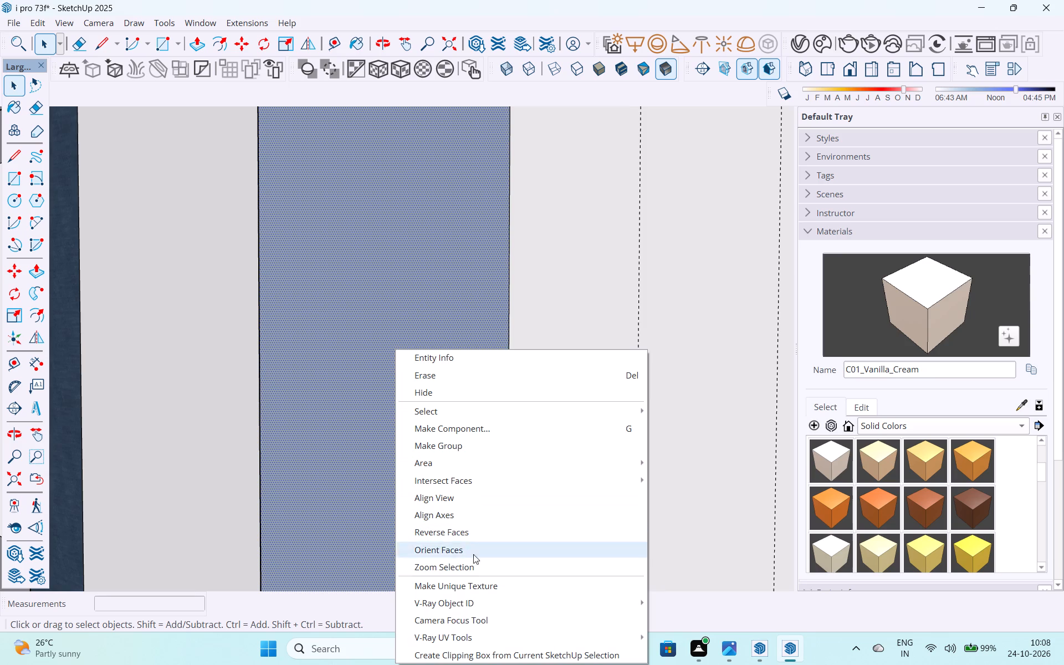
pyautogui.click(474, 533)
# Reverse the back-facing strip on the ceiling of the smaller ground-floor opening.
pyautogui.scroll(-11, 467, 510)
pyautogui.moveTo(434, 485); pyautogui.dragTo(461, 289, button='middle')
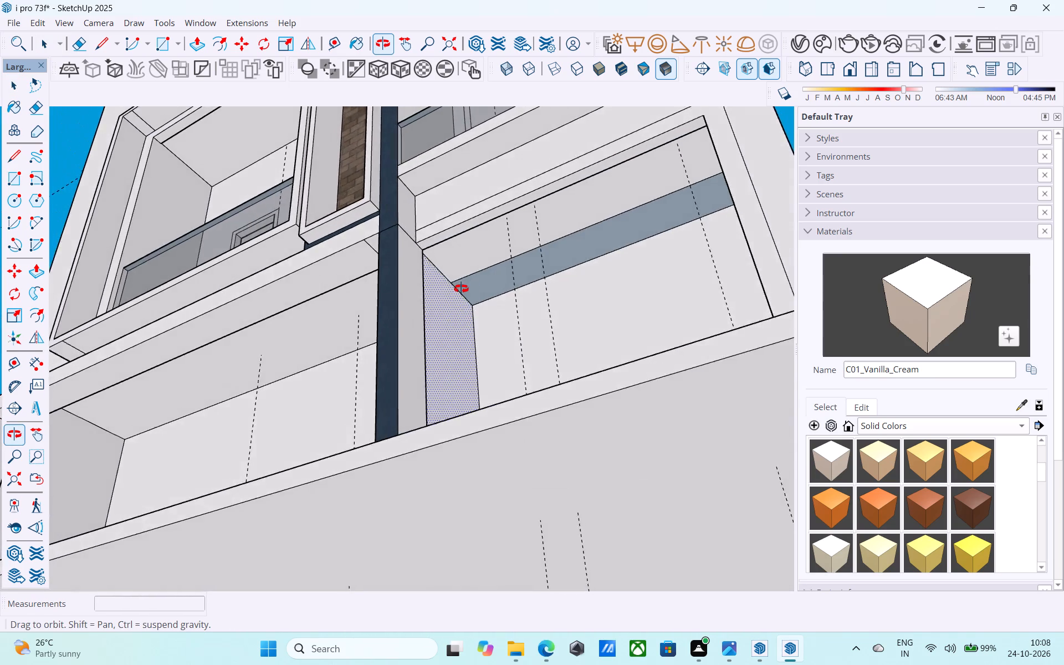
pyautogui.moveTo(461, 289); pyautogui.dragTo(480, 287, button='middle')
pyautogui.scroll(5, 480, 287)
pyautogui.click(513, 272)
pyautogui.rightClick(513, 272)
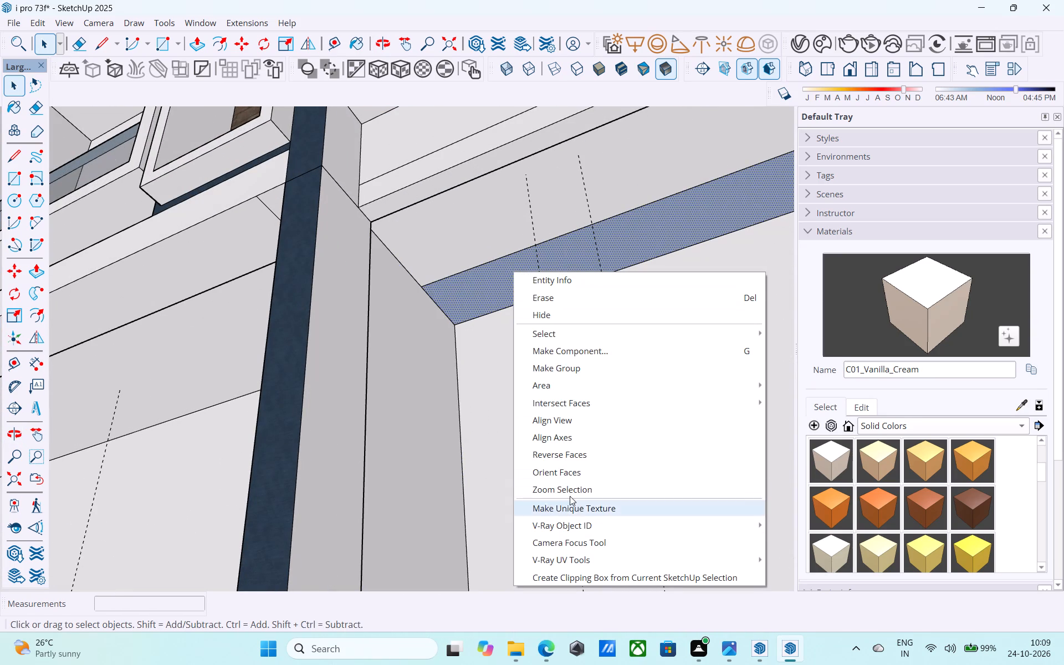
pyautogui.click(570, 455)
# Erase the edge dividing the reversed strip from the rest of the opening's ceiling.
pyautogui.scroll(-5, 519, 426)
pyautogui.moveTo(509, 427); pyautogui.dragTo(374, 480, button='middle')
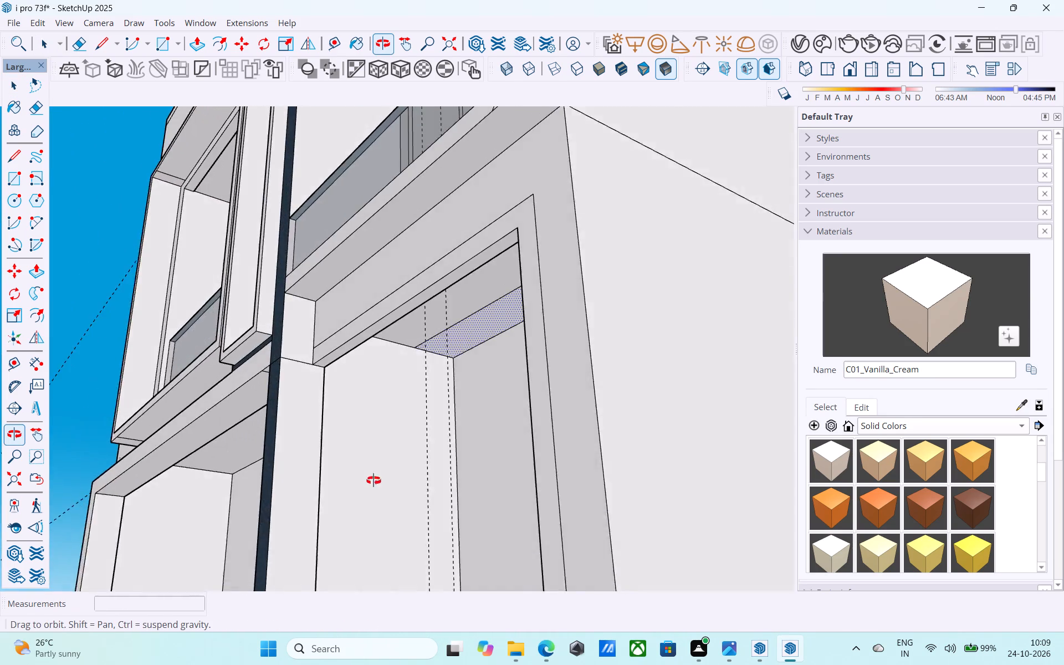
pyautogui.moveTo(374, 480); pyautogui.dragTo(385, 455, button='middle')
pyautogui.scroll(7, 447, 320)
pyautogui.press('e')
pyautogui.moveTo(456, 311); pyautogui.dragTo(466, 324)
pyautogui.scroll(-2, 471, 332)
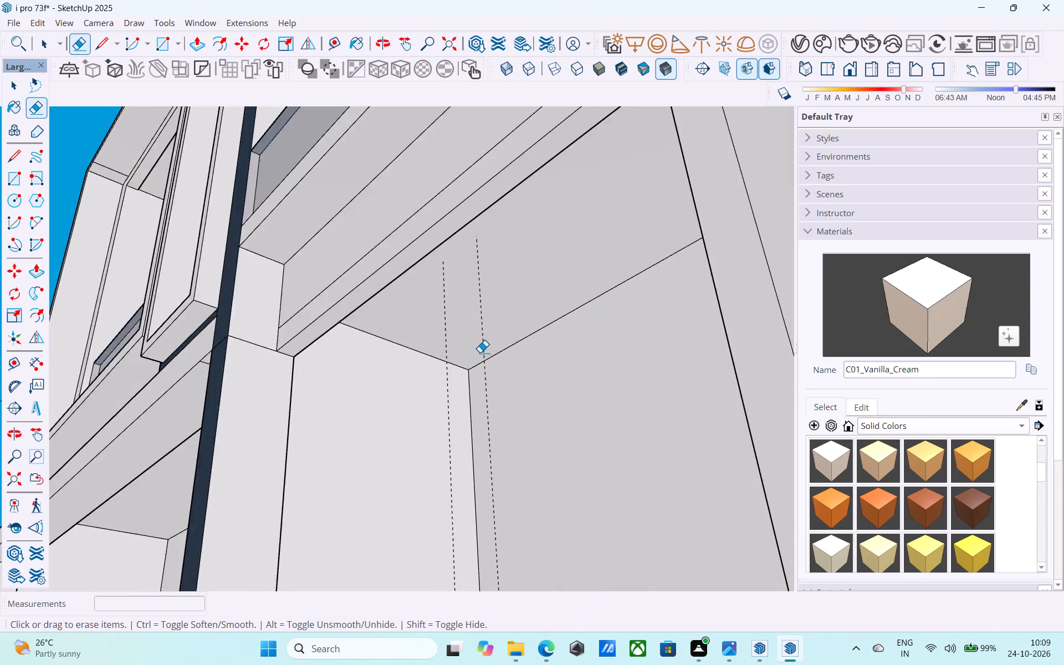
# Reverse the side-wall face of the larger ground-floor opening, on the side nearest the dark blue column.
pyautogui.scroll(-12, 480, 352)
pyautogui.moveTo(475, 391); pyautogui.dragTo(868, 574, button='middle')
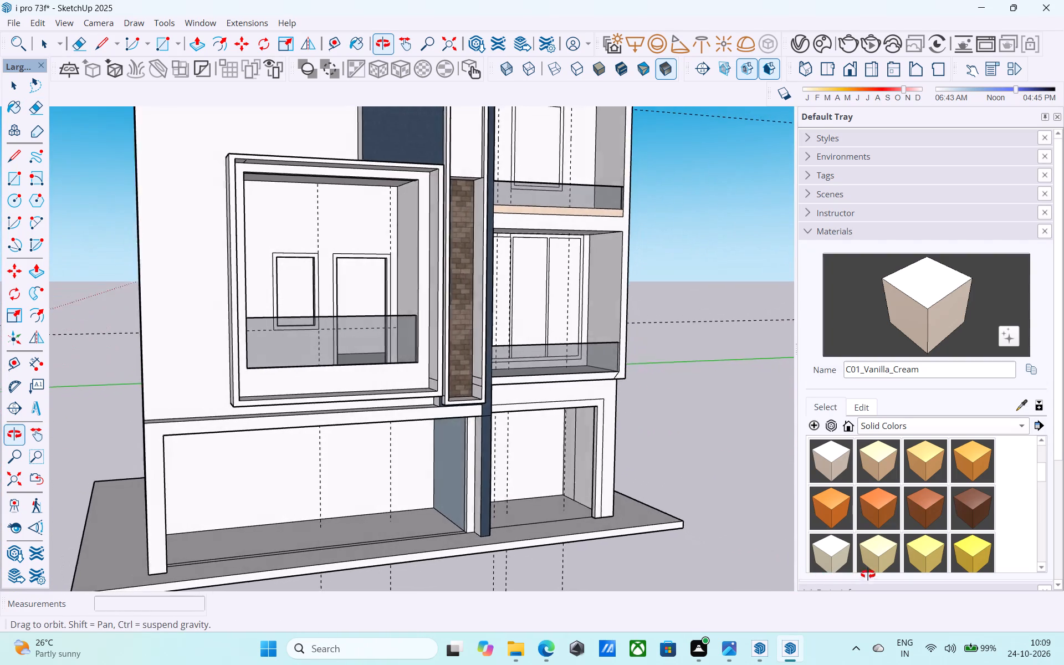
pyautogui.moveTo(868, 574); pyautogui.dragTo(868, 574, button='middle')
pyautogui.moveTo(346, 444); pyautogui.dragTo(373, 408, button='middle')
pyautogui.scroll(10, 423, 396)
pyautogui.press('space')
pyautogui.click(452, 438)
pyautogui.rightClick(452, 438)
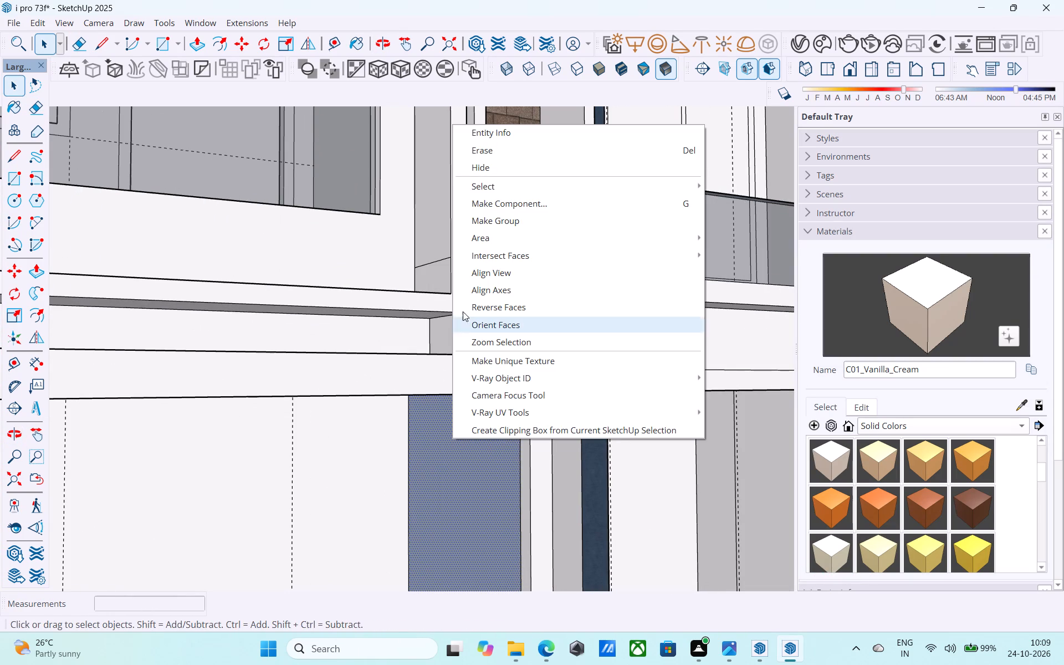
pyautogui.click(492, 306)
# Draw a 6" line from the smaller opening's upper front side-wall corner, then a rectangle covering that side wall down to the floor.
pyautogui.scroll(-4, 492, 308)
pyautogui.moveTo(474, 321); pyautogui.dragTo(212, 331, button='middle')
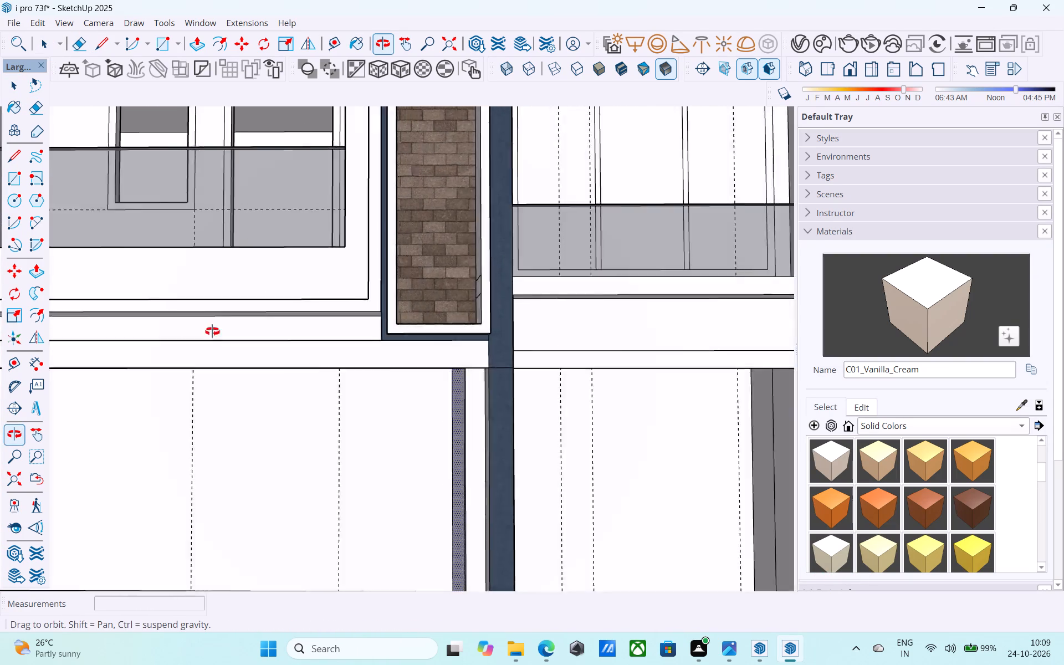
pyautogui.moveTo(212, 331); pyautogui.dragTo(204, 223, button='middle')
pyautogui.scroll(5, 294, 323)
pyautogui.moveTo(257, 321); pyautogui.dragTo(0, 301, button='middle')
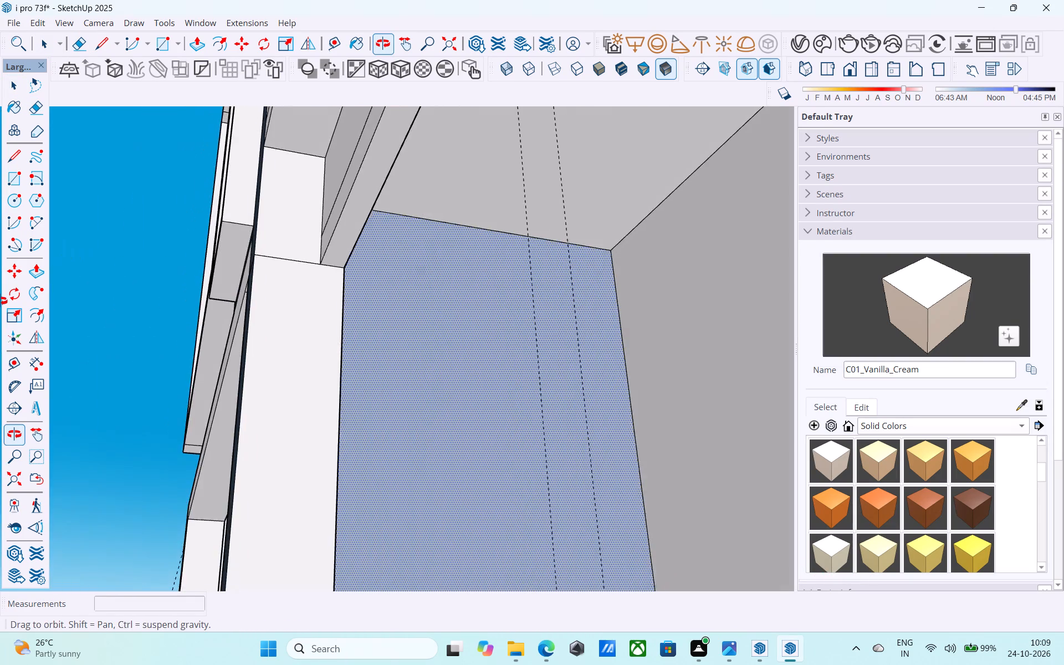
pyautogui.moveTo(0, 301); pyautogui.dragTo(3, 311, button='middle')
pyautogui.moveTo(375, 286); pyautogui.dragTo(382, 248, button='middle')
pyautogui.scroll(4, 382, 248)
pyautogui.moveTo(354, 253); pyautogui.dragTo(318, 258, button='middle')
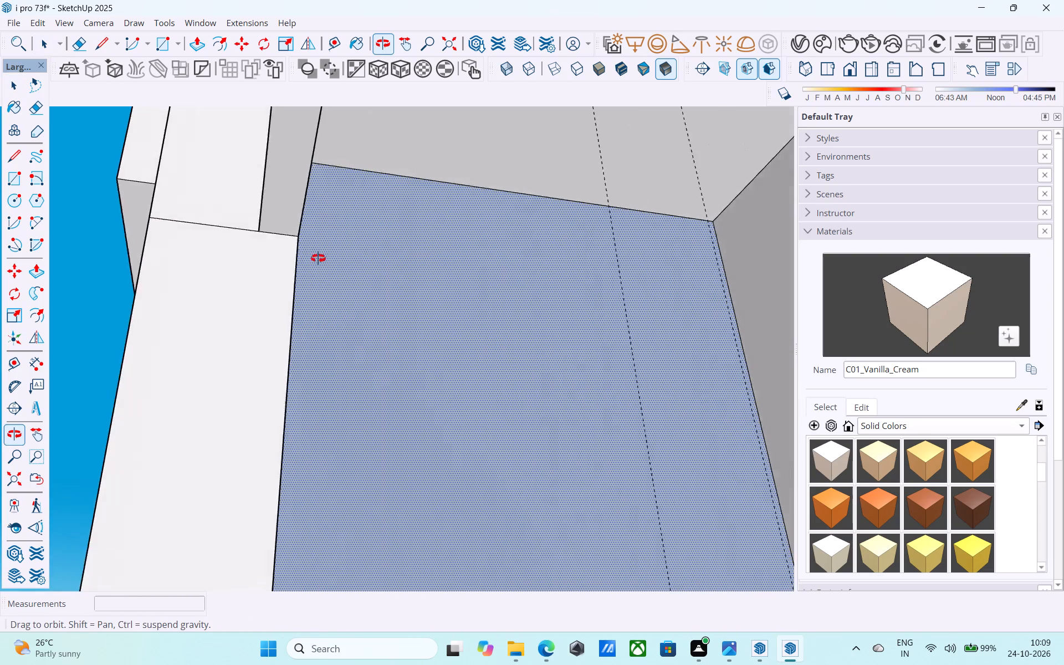
pyautogui.moveTo(318, 258); pyautogui.dragTo(249, 270, button='middle')
pyautogui.press('space')
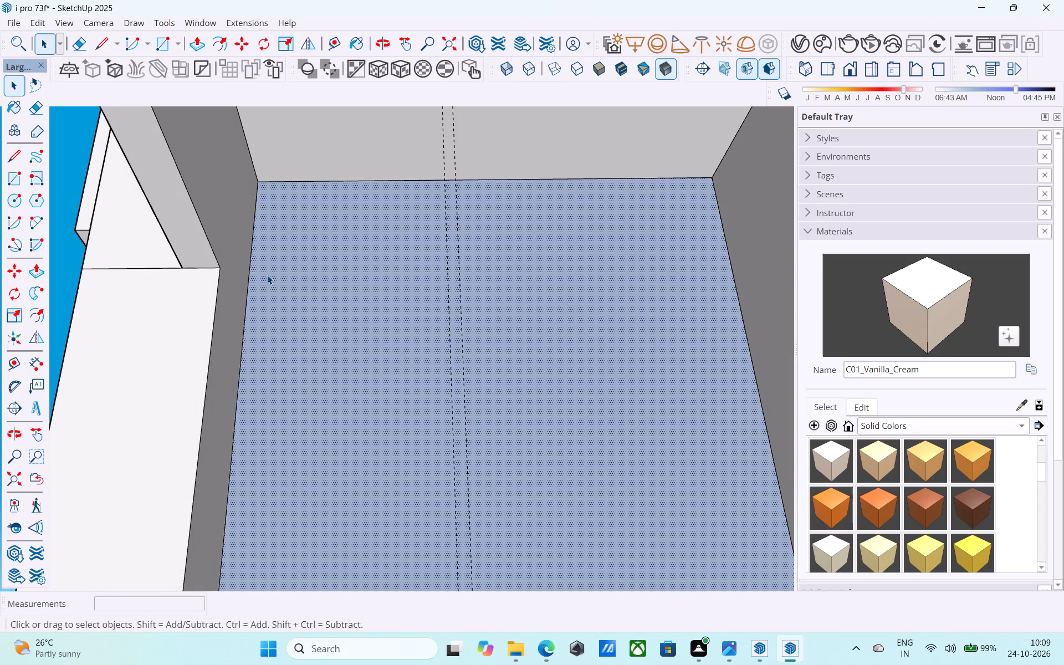
pyautogui.press('l')
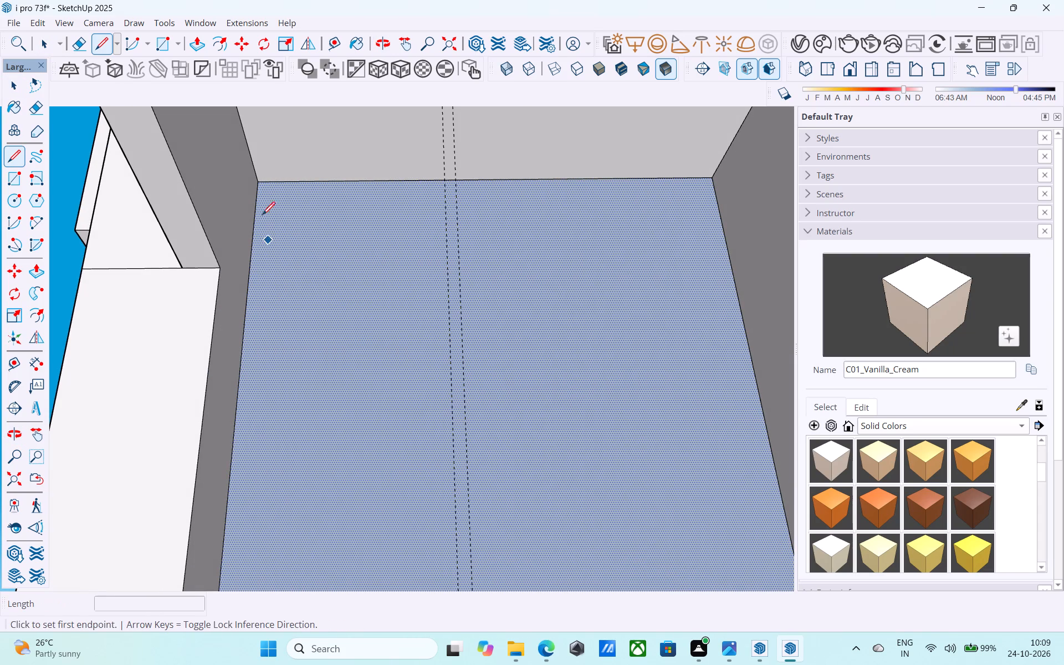
pyautogui.click(257, 175)
pyautogui.write('6"')
pyautogui.press('Return')
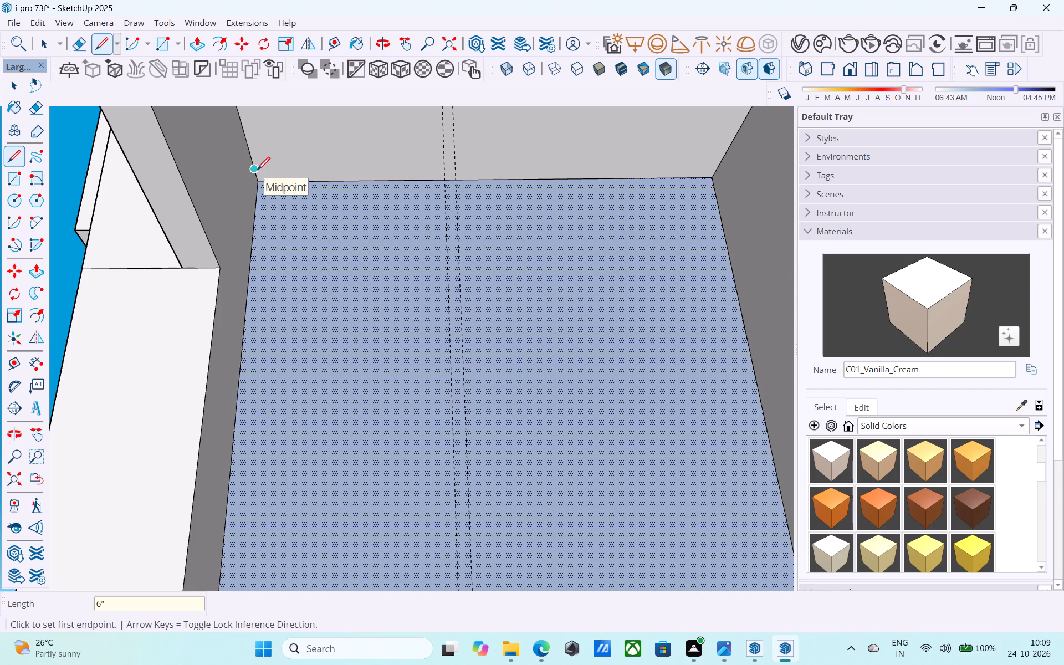
pyautogui.press('r')
pyautogui.click(257, 171)
pyautogui.moveTo(480, 355); pyautogui.dragTo(692, 372, button='middle')
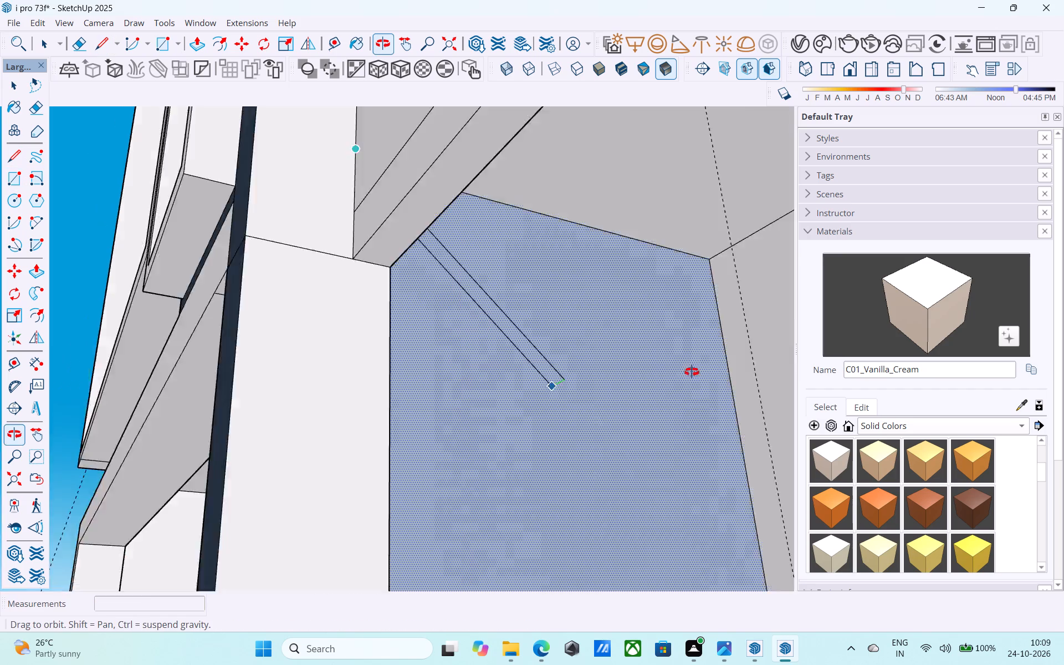
pyautogui.moveTo(692, 372); pyautogui.dragTo(585, 188, button='middle')
pyautogui.keyDown('shift'); pyautogui.moveTo(586, 490); pyautogui.dragTo(530, 193, button='middle'); pyautogui.keyUp('shift')
pyautogui.keyDown('shift'); pyautogui.scroll(1, 530, 193); pyautogui.keyUp('shift')
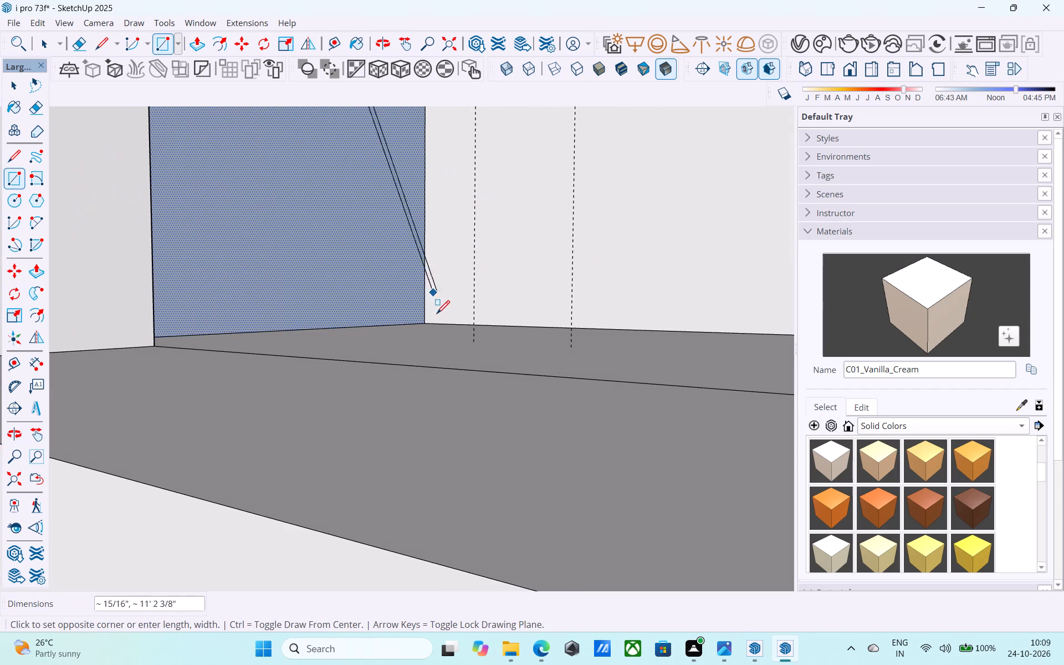
pyautogui.click(444, 326)
pyautogui.scroll(-5, 444, 326)
pyautogui.moveTo(436, 327); pyautogui.dragTo(530, 470, button='middle')
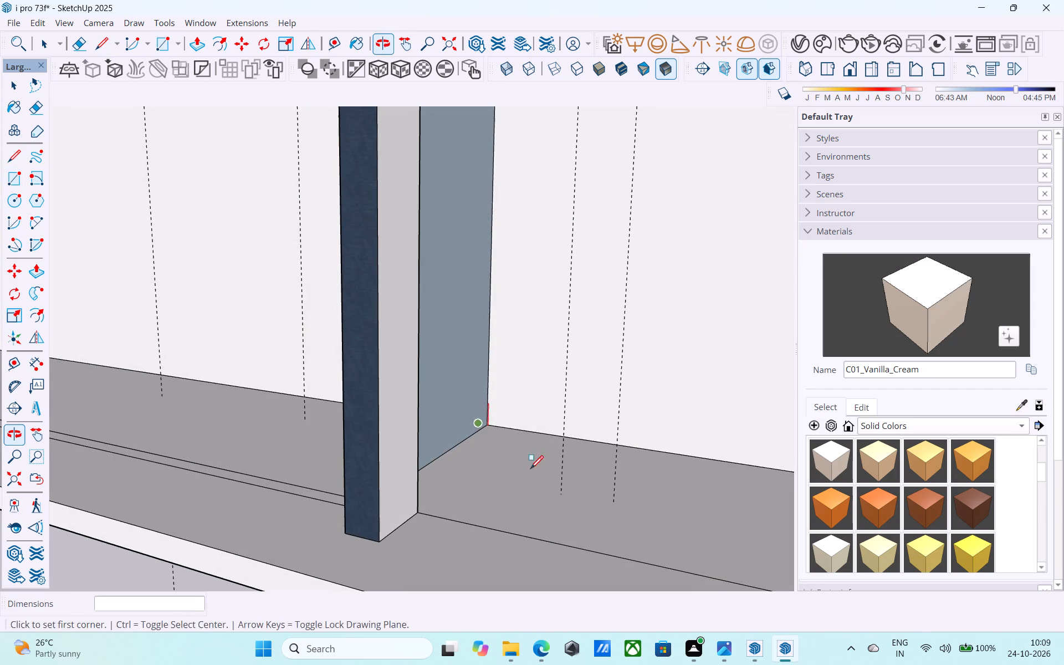
pyautogui.moveTo(530, 470); pyautogui.dragTo(531, 471, button='middle')
# Reverse the side-wall face beside the column inside the smaller ground-floor opening.
pyautogui.press('space')
pyautogui.click(477, 403)
pyautogui.rightClick(477, 403)
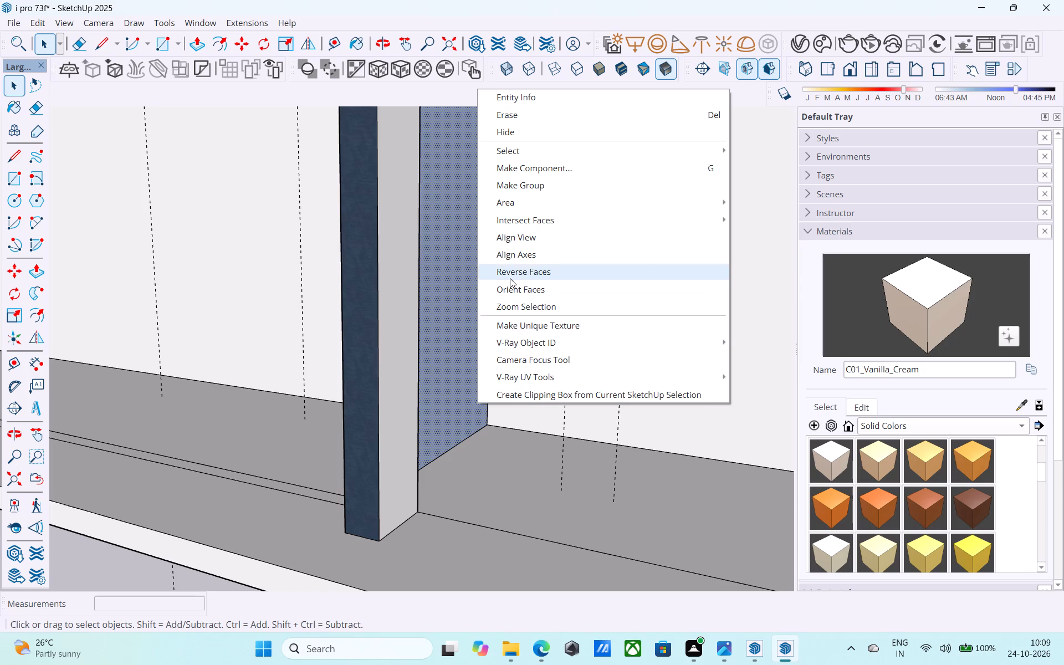
pyautogui.click(513, 272)
# Examine both ground-floor openings and their inner side walls from several angles.
pyautogui.moveTo(467, 320); pyautogui.dragTo(591, 323, button='middle')
pyautogui.scroll(-9, 579, 320)
pyautogui.moveTo(545, 352); pyautogui.dragTo(429, 367, button='middle')
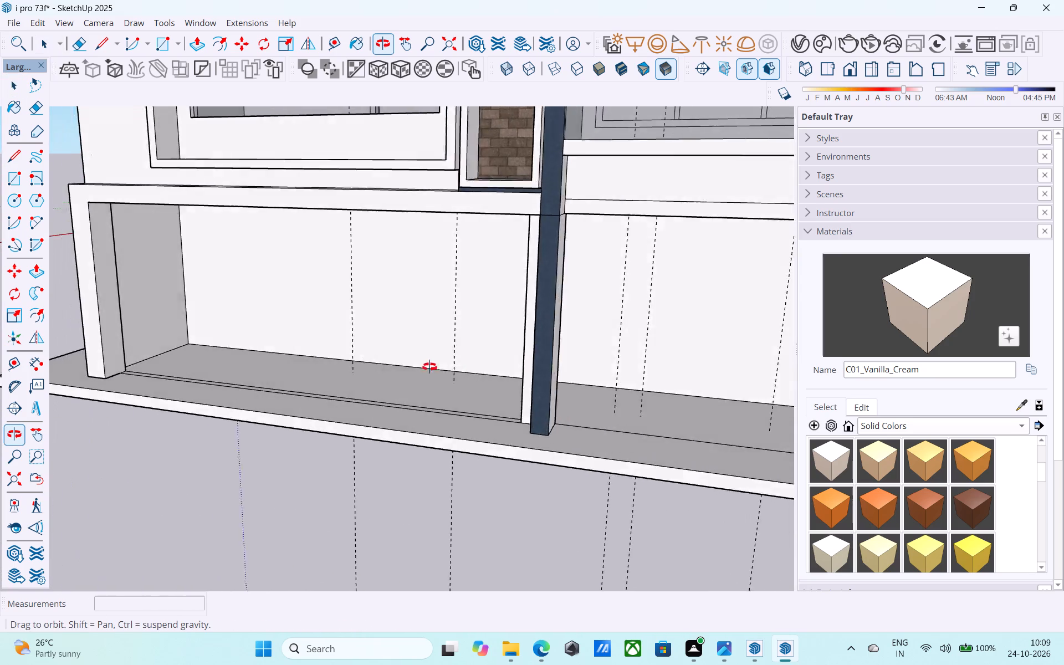
pyautogui.moveTo(429, 367); pyautogui.dragTo(452, 377, button='middle')
pyautogui.moveTo(578, 351); pyautogui.dragTo(543, 351, button='middle')
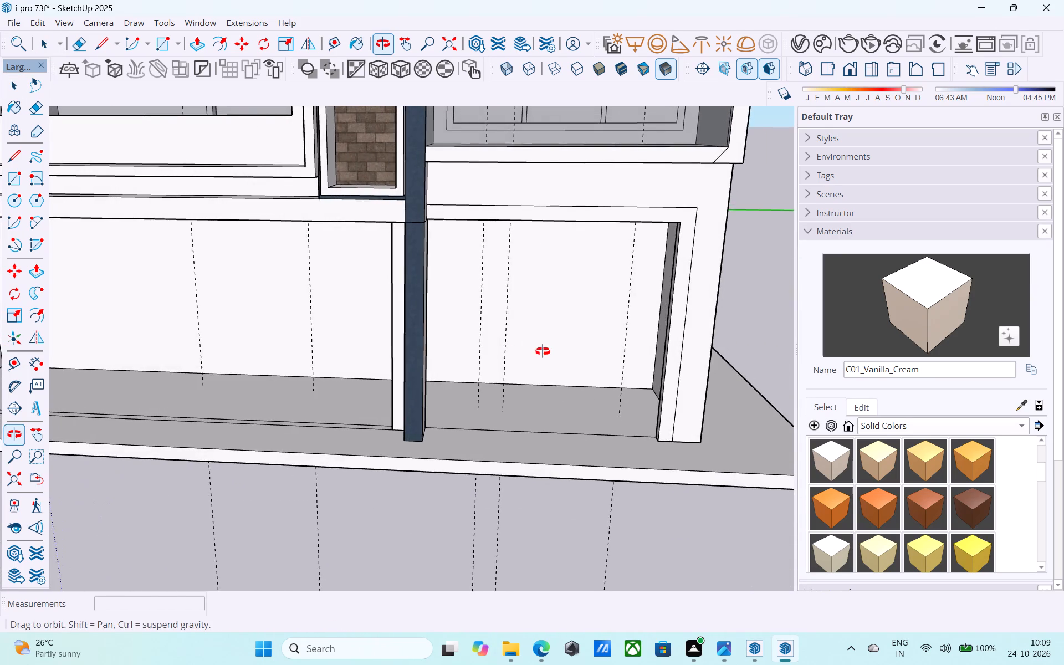
pyautogui.moveTo(543, 351); pyautogui.dragTo(546, 391, button='middle')
pyautogui.keyDown('shift'); pyautogui.moveTo(539, 393); pyautogui.dragTo(517, 359, button='middle'); pyautogui.keyUp('shift')
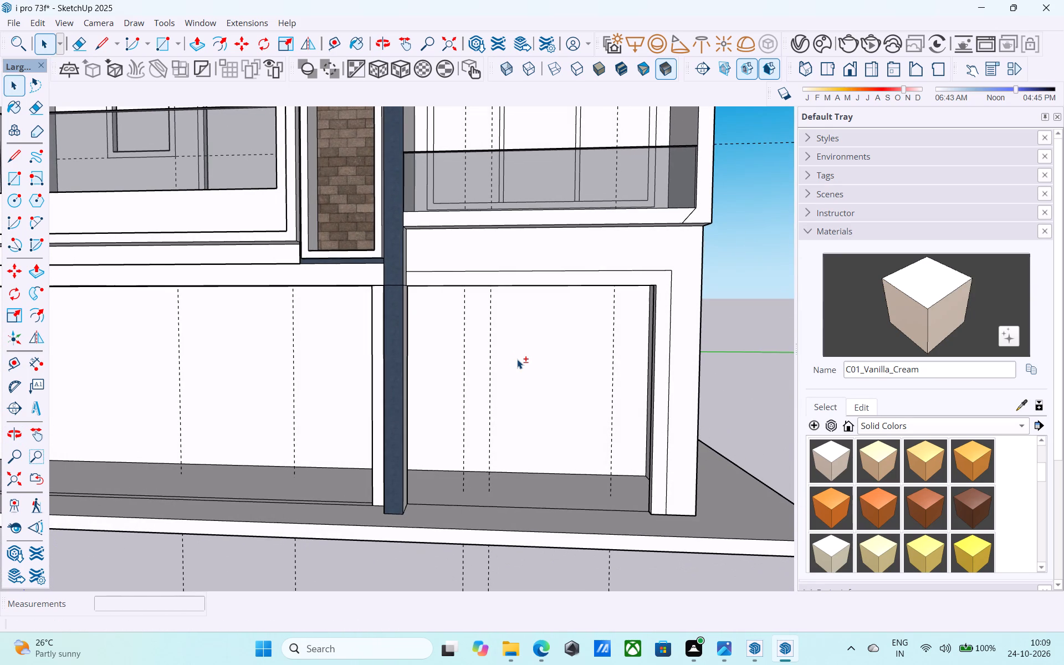
pyautogui.scroll(4, 516, 356)
pyautogui.scroll(-4, 516, 356)
pyautogui.moveTo(520, 383); pyautogui.dragTo(513, 428, button='middle')
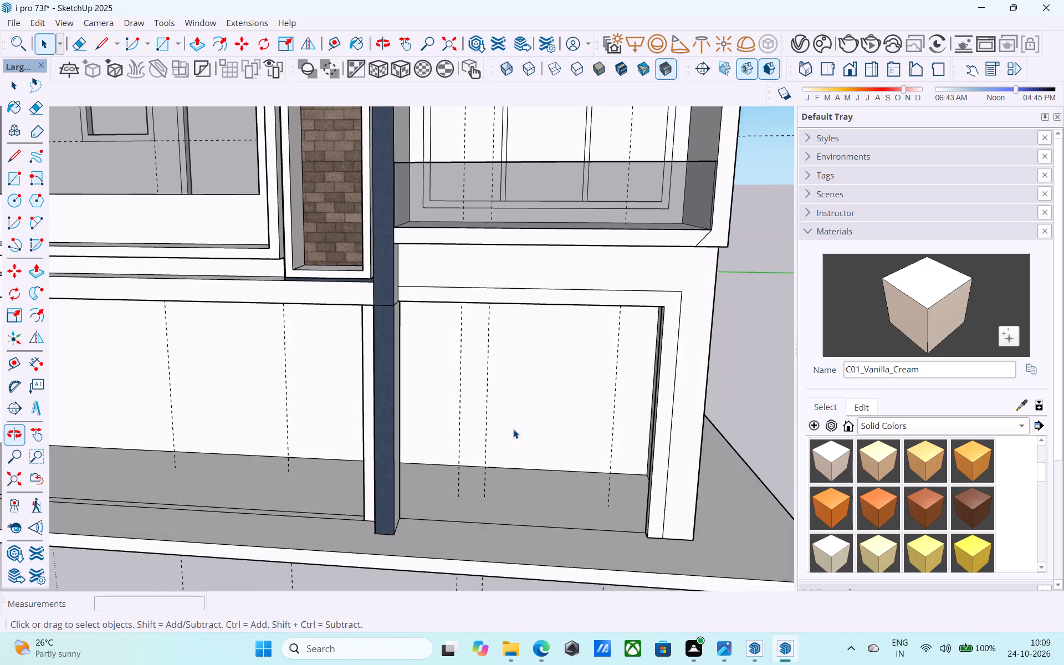
# Save the model, purging its unused items.
pyautogui.press('t')
pyautogui.scroll(3, 513, 429)
pyautogui.hotkey('ctrl', 's')
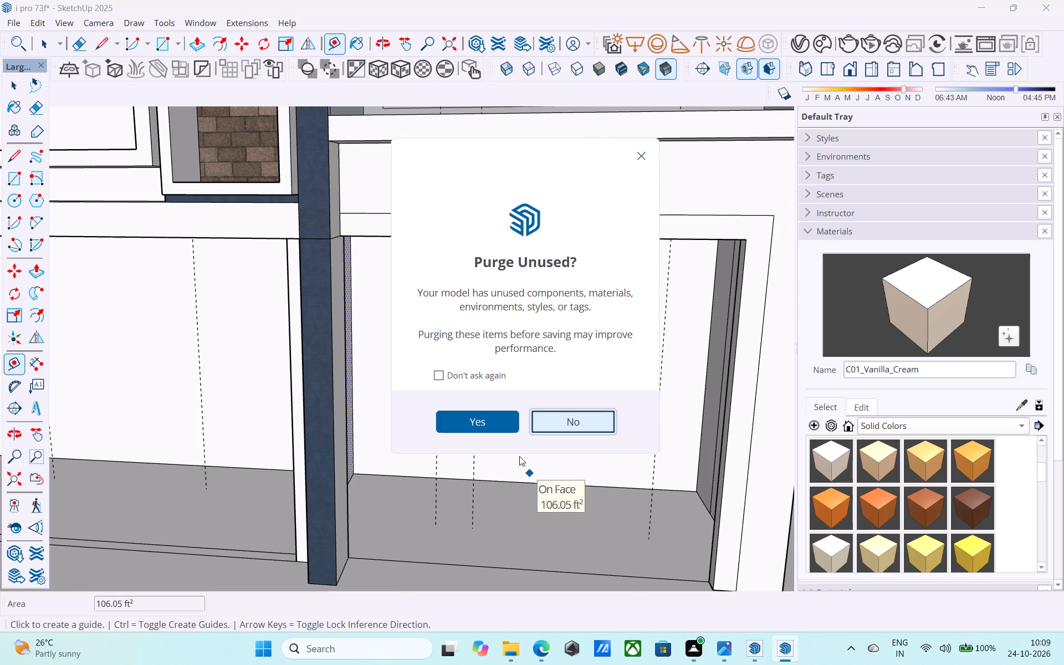
pyautogui.click(495, 424)
pyautogui.hotkey('ctrl', 's')
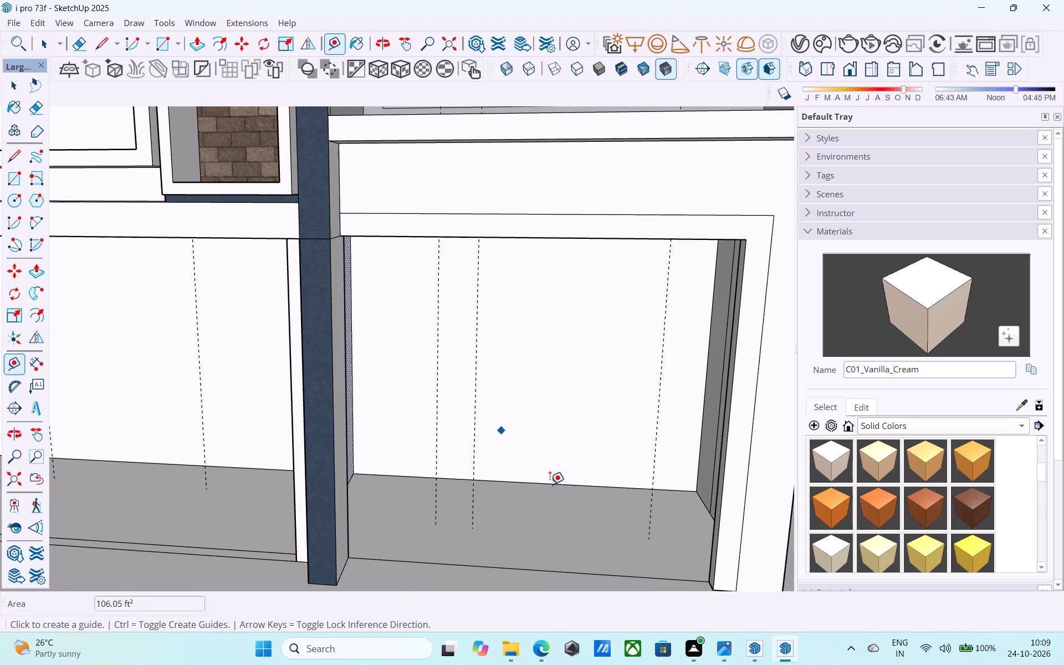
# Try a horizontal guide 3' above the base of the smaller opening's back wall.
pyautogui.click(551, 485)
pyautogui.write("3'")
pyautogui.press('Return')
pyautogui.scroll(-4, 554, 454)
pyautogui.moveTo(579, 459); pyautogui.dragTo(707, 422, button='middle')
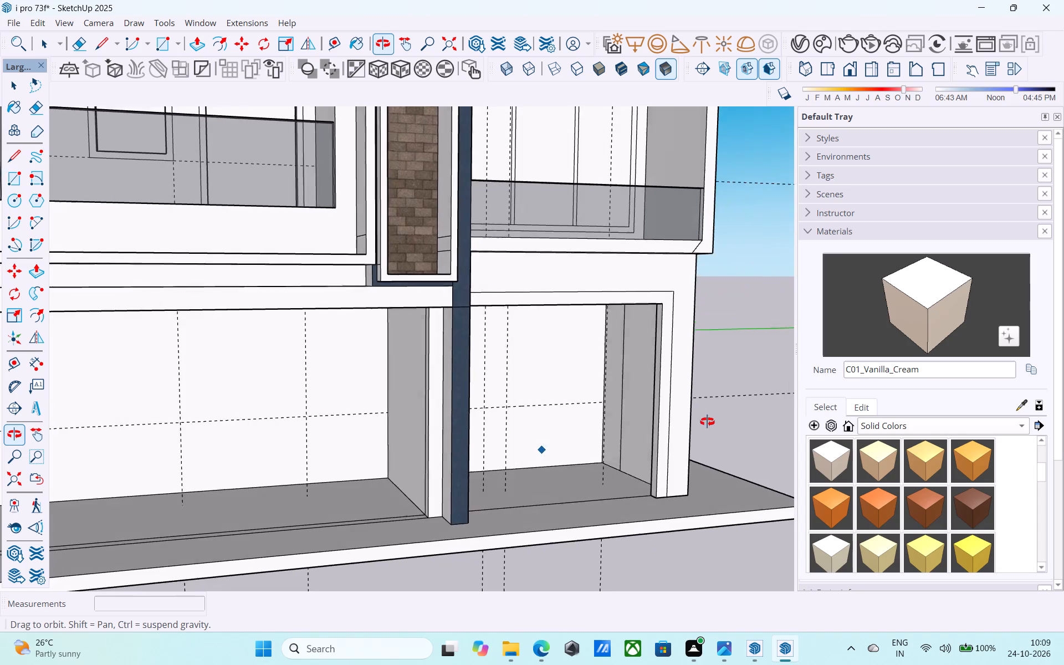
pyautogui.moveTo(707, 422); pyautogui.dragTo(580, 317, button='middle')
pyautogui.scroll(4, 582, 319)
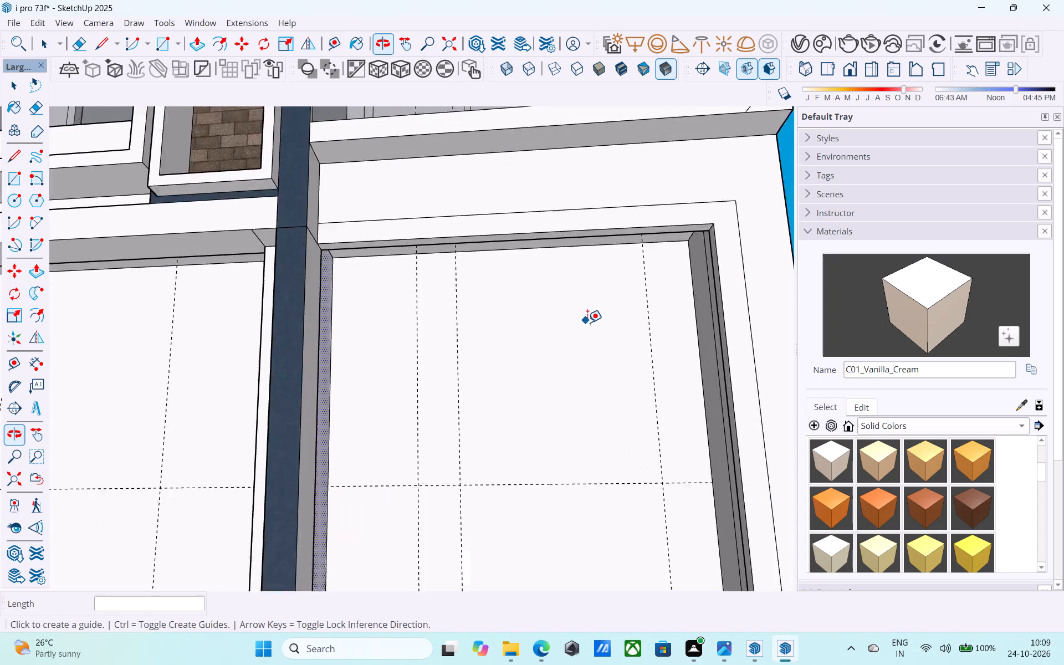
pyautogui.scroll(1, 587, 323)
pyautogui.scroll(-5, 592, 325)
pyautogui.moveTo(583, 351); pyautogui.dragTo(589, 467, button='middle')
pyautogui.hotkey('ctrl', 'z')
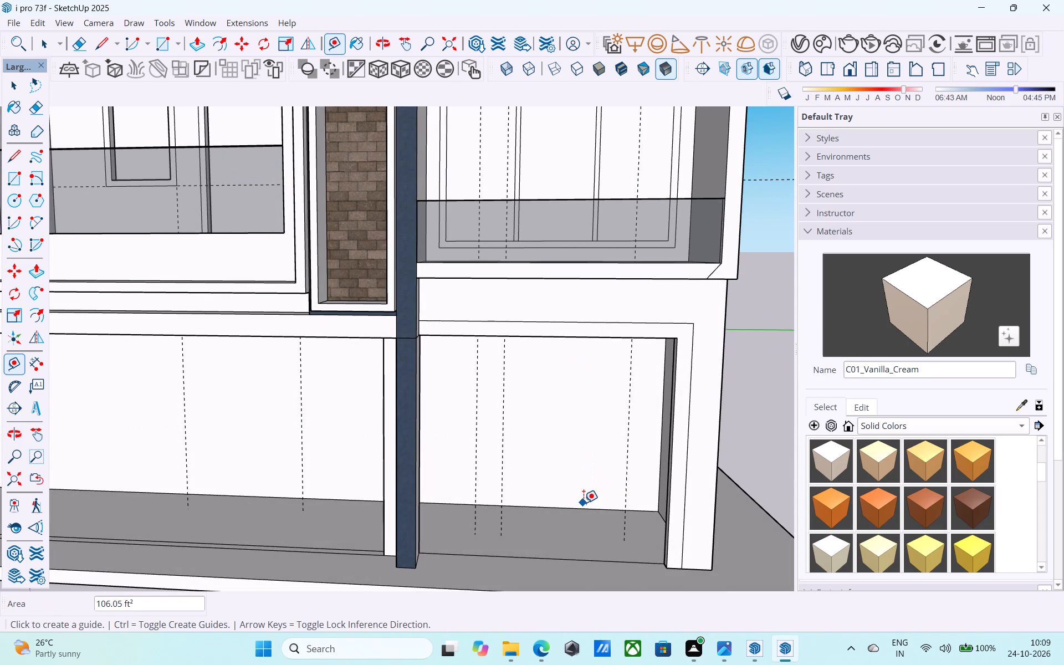
# Place a horizontal guide 2' above the base of the smaller opening's back wall.
pyautogui.click(586, 509)
pyautogui.write("2'")
pyautogui.press('Return')
pyautogui.press('space')
# Place a vertical guide on the back wall, 2' in from its edge at the outer side wall.
pyautogui.moveTo(618, 475); pyautogui.dragTo(673, 500, button='middle')
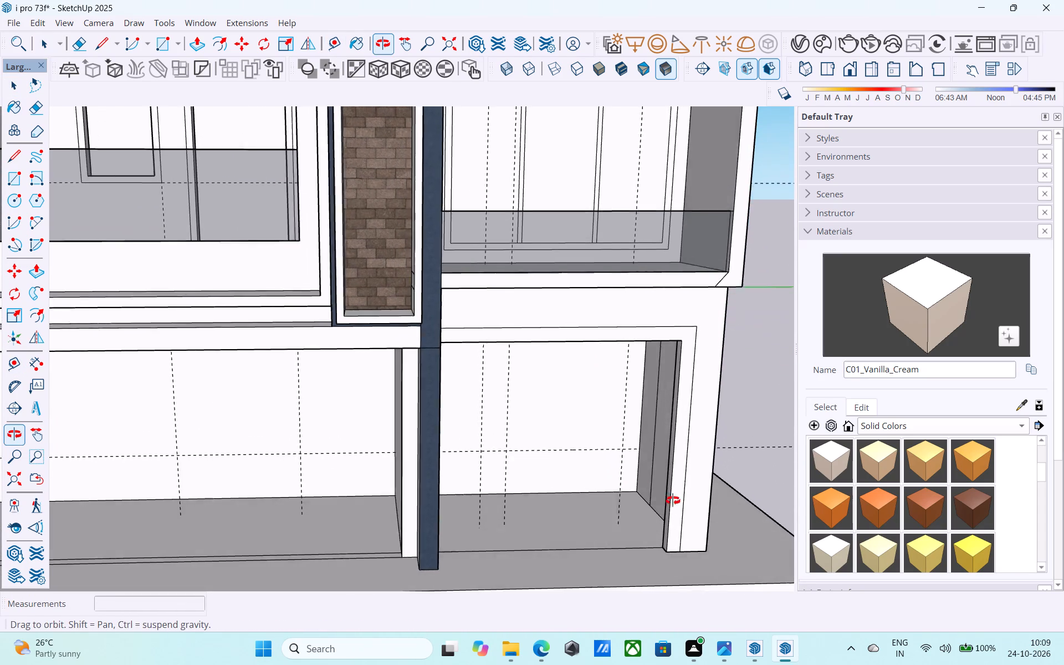
pyautogui.moveTo(673, 500); pyautogui.dragTo(674, 501, button='middle')
pyautogui.scroll(4, 596, 412)
pyautogui.moveTo(595, 412); pyautogui.dragTo(618, 422, button='middle')
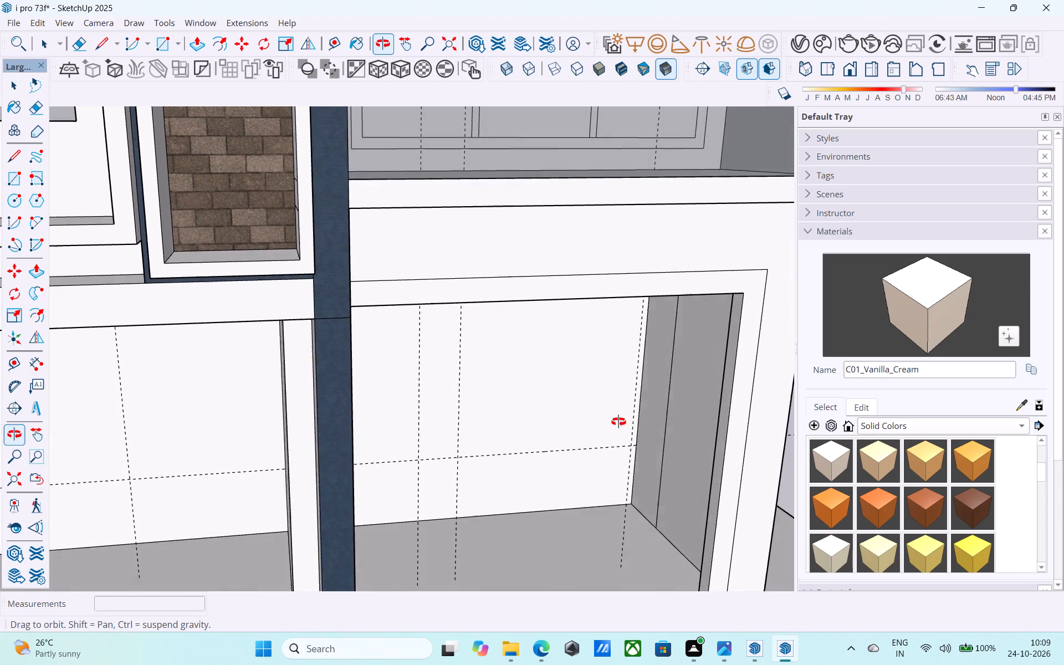
pyautogui.moveTo(618, 422); pyautogui.dragTo(643, 426, button='middle')
pyautogui.press('t')
pyautogui.scroll(3, 622, 388)
pyautogui.moveTo(627, 391); pyautogui.dragTo(644, 393, button='middle')
pyautogui.scroll(1, 627, 391)
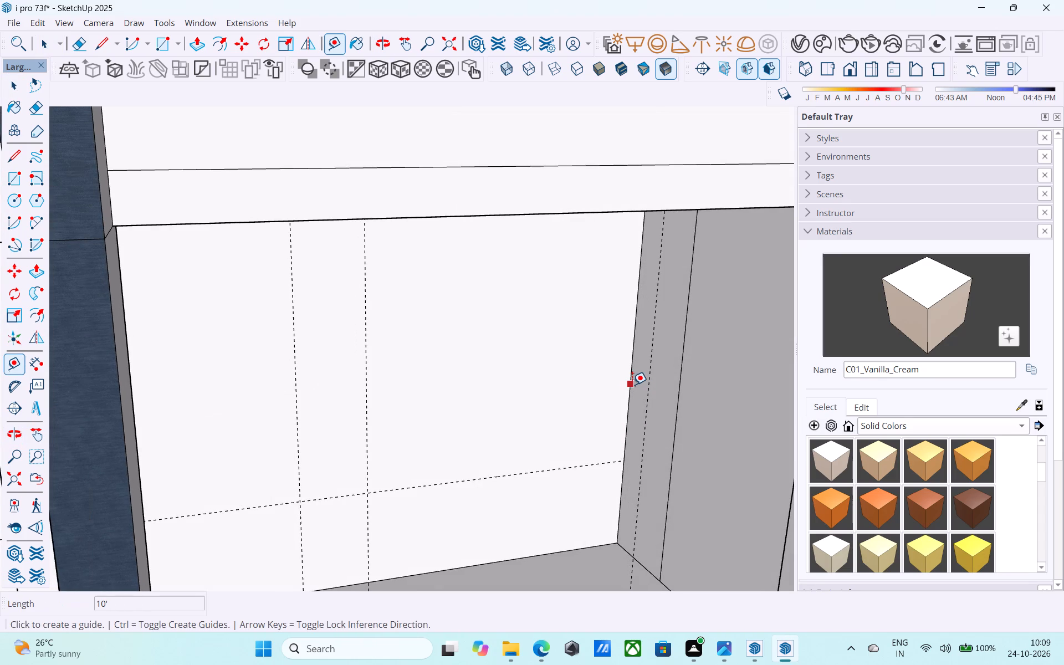
pyautogui.click(628, 381)
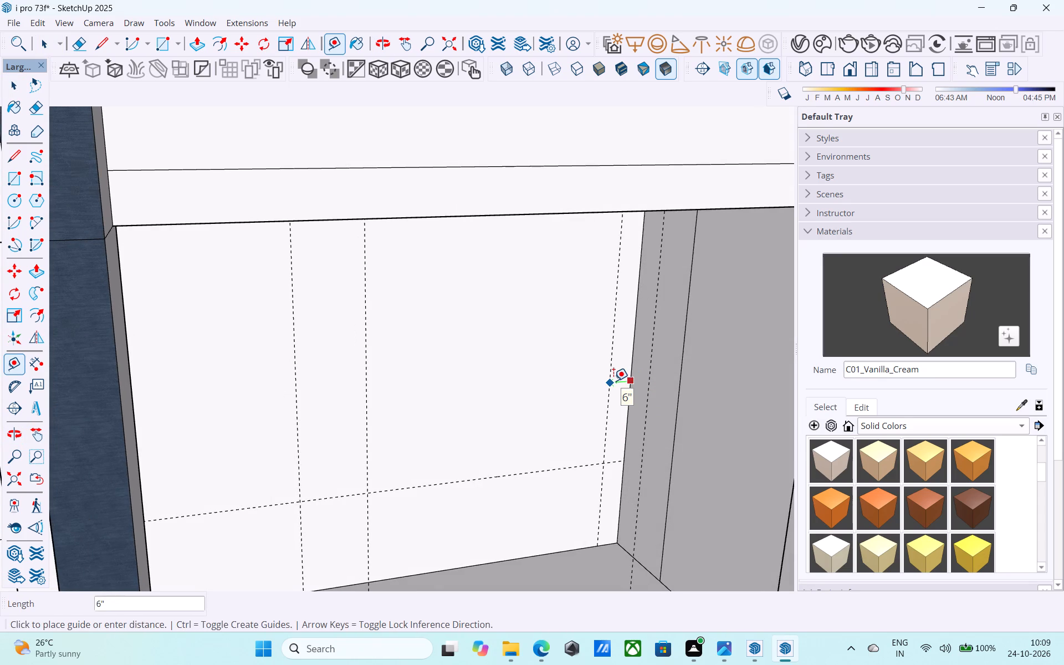
pyautogui.write("1'")
pyautogui.press('Return')
pyautogui.write("2'")
pyautogui.press('Return')
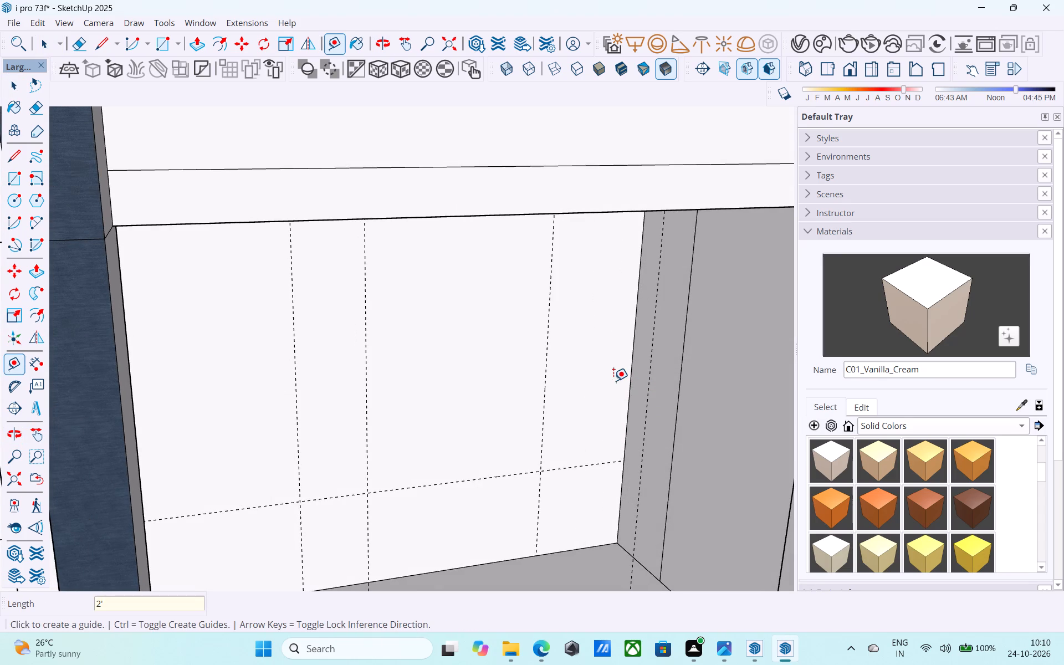
# Draw a 6' wide by 4' high window rectangle on the back wall, starting at the intersection of the two 2' guides.
pyautogui.press('r')
pyautogui.click(541, 472)
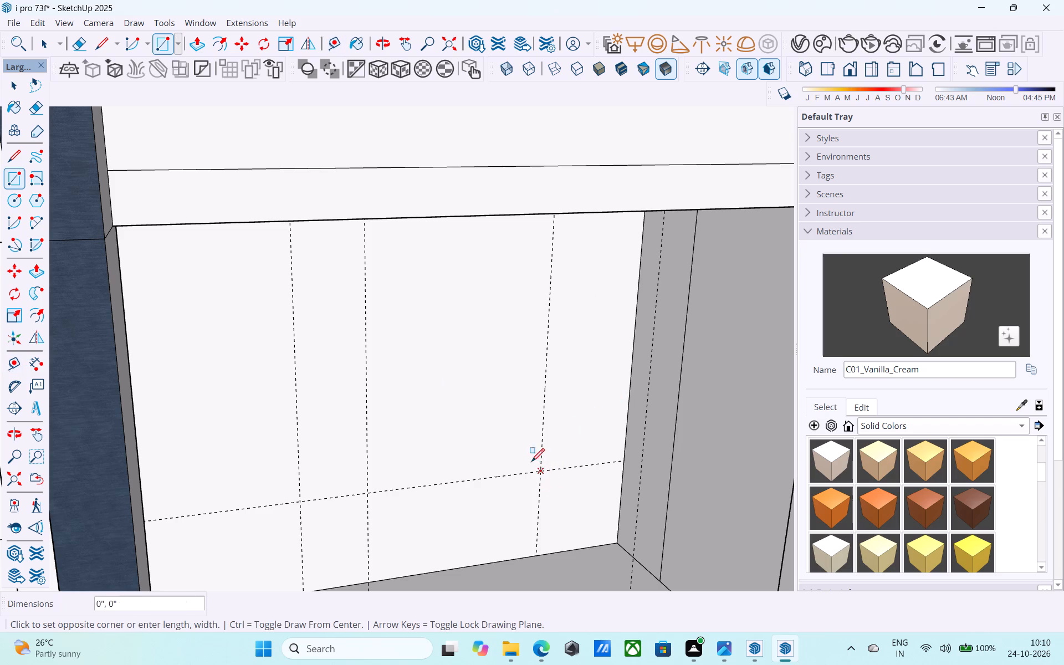
pyautogui.write("4',4'")
pyautogui.press('Return')
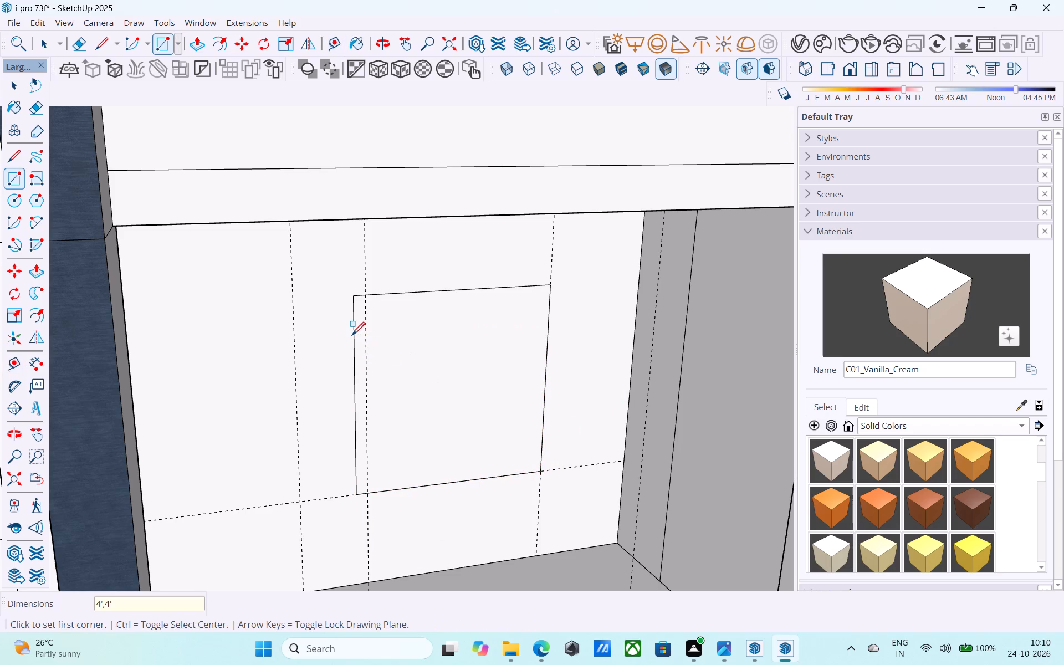
pyautogui.write("6',4'")
pyautogui.press('Return')
pyautogui.scroll(-5, 349, 332)
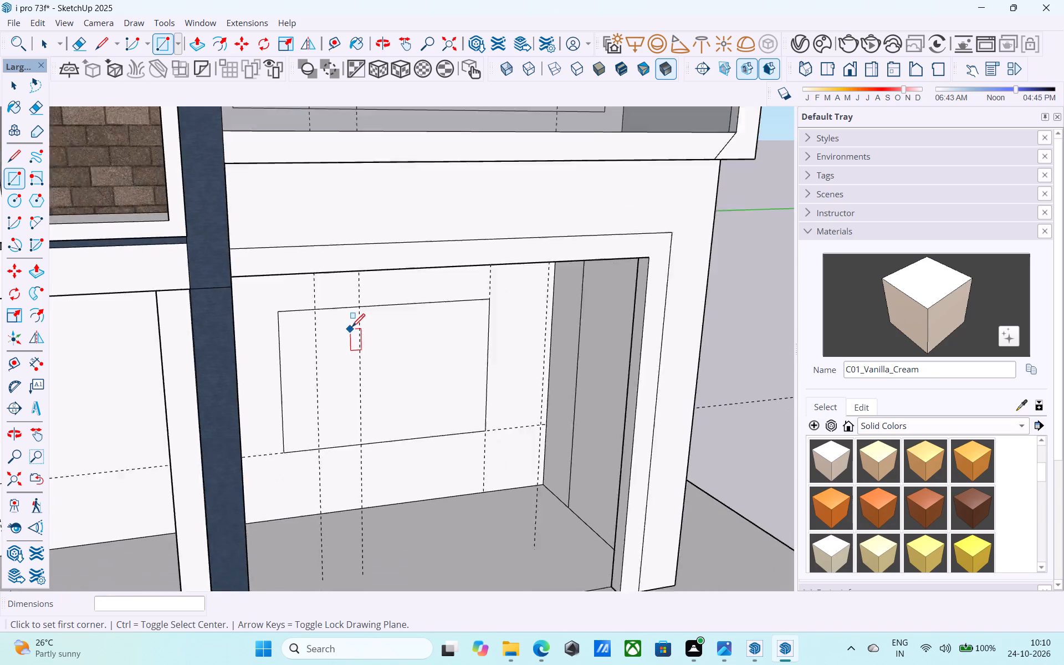
# Offset the smaller opening's window rectangle 3" inward to form a frame, and save the model.
pyautogui.scroll(-8, 352, 328)
pyautogui.moveTo(360, 344); pyautogui.dragTo(295, 362, button='middle')
pyautogui.scroll(-6, 359, 334)
pyautogui.moveTo(356, 338); pyautogui.dragTo(417, 356, button='middle')
pyautogui.keyDown('shift'); pyautogui.moveTo(459, 418); pyautogui.dragTo(434, 342, button='middle'); pyautogui.keyUp('shift')
pyautogui.scroll(4, 434, 343)
pyautogui.press('space')
pyautogui.scroll(-5, 434, 343)
pyautogui.moveTo(428, 354); pyautogui.dragTo(428, 366, button='middle')
pyautogui.scroll(9, 428, 366)
pyautogui.click(436, 377)
pyautogui.press('f')
pyautogui.click(436, 377)
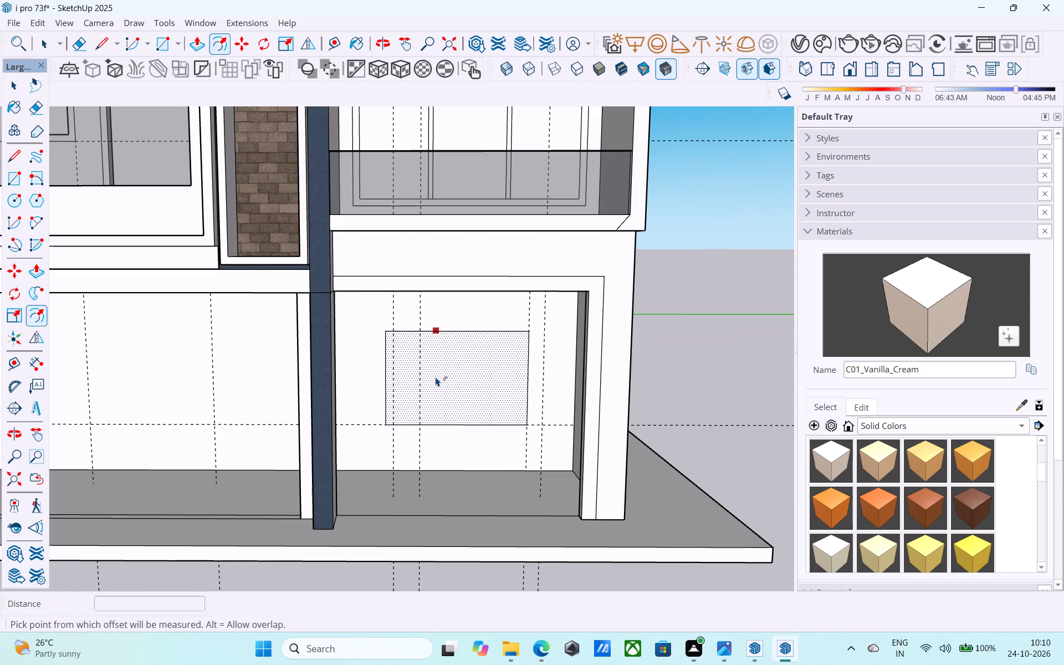
pyautogui.press('3')
pyautogui.hotkey('shift', '"')
pyautogui.press('Return')
pyautogui.press('space')
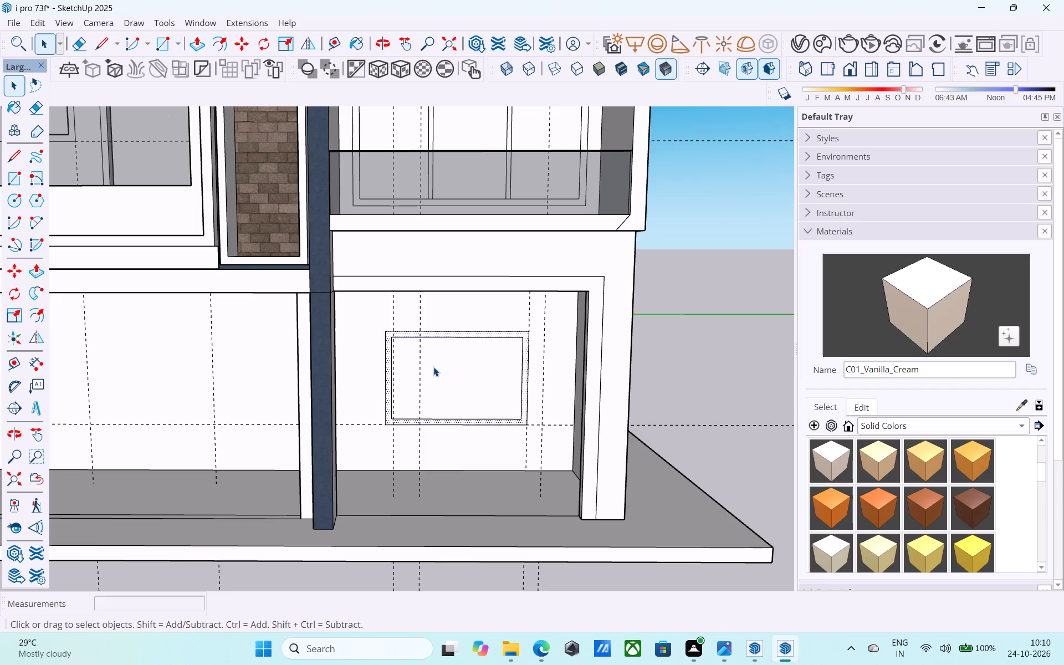
pyautogui.hotkey('ctrl', 's')
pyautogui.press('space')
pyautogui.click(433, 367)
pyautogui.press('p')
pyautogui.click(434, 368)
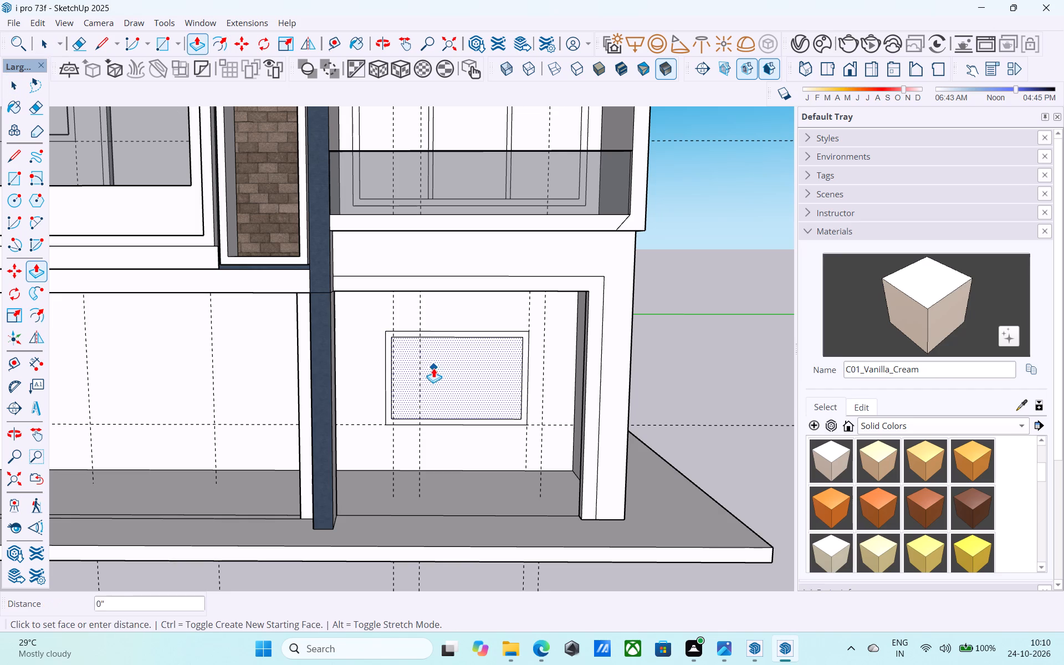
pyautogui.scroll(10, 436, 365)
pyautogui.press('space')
# Place a vertical guide on the larger opening's back wall, 1' from its edge at the side wall beside the dark pillar.
pyautogui.scroll(-20, 434, 356)
pyautogui.scroll(-4, 434, 356)
pyautogui.moveTo(449, 372); pyautogui.dragTo(479, 372, button='middle')
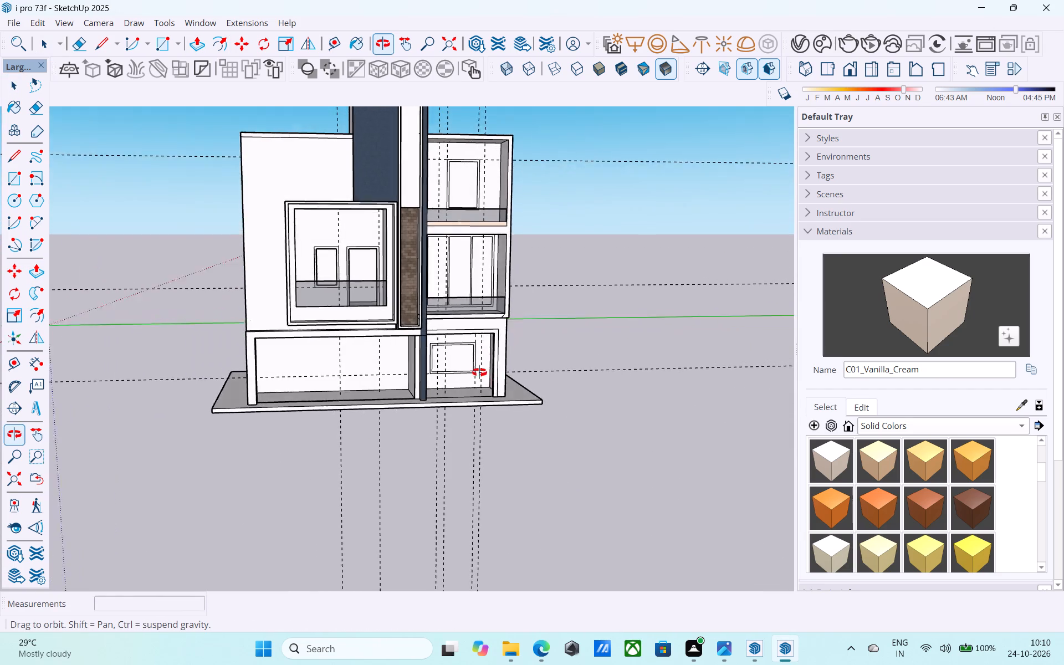
pyautogui.moveTo(479, 372); pyautogui.dragTo(464, 367, button='middle')
pyautogui.moveTo(412, 382); pyautogui.dragTo(436, 438, button='middle')
pyautogui.scroll(6, 398, 395)
pyautogui.moveTo(384, 386); pyautogui.dragTo(432, 372, button='middle')
pyautogui.press('t')
pyautogui.scroll(5, 432, 371)
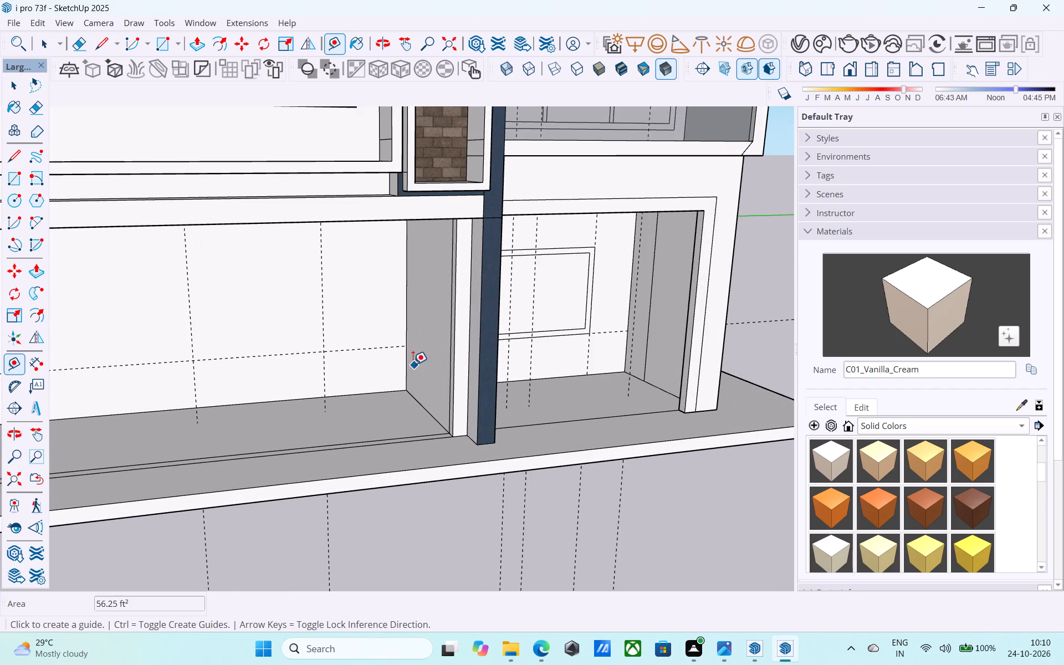
pyautogui.click(409, 361)
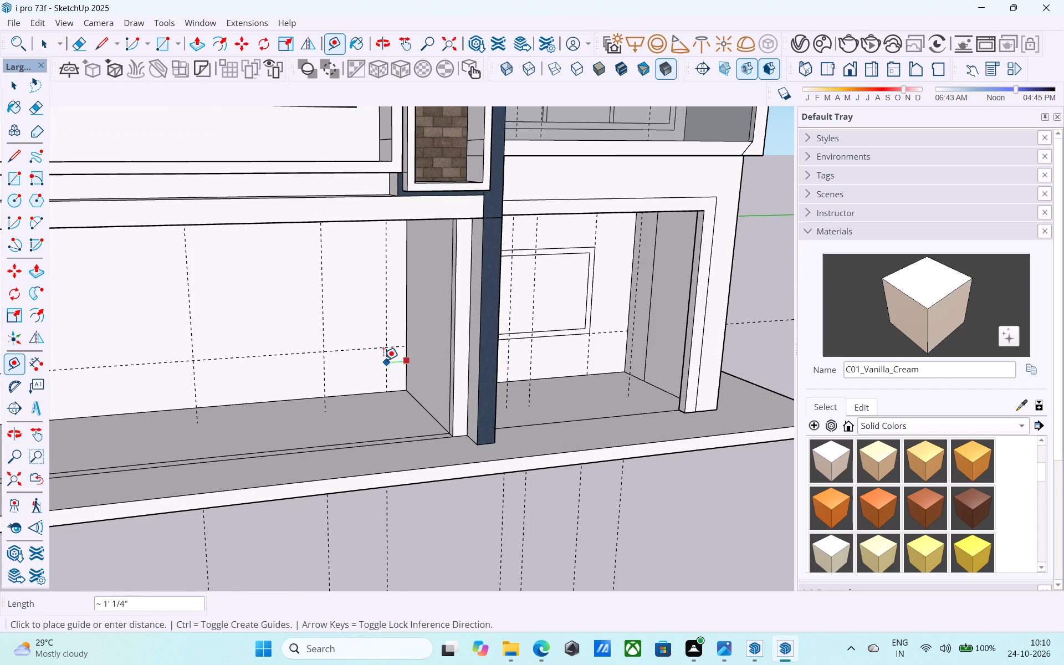
pyautogui.scroll(1, 382, 360)
pyautogui.write("1'")
pyautogui.press('Return')
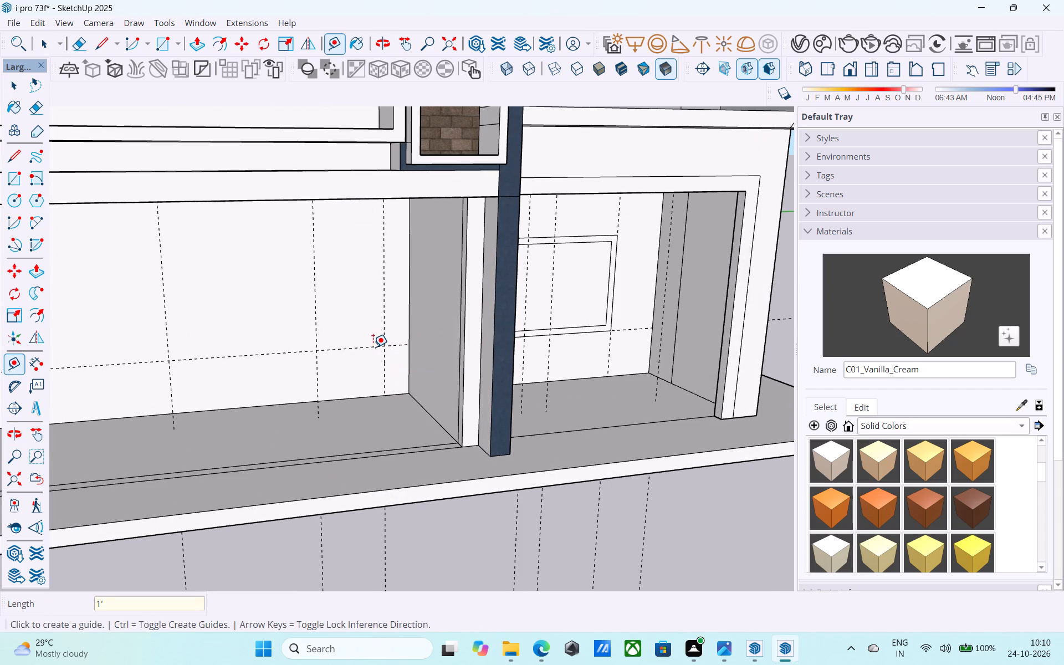
# Draw a 4' wide by 8' high door rectangle on the back wall, starting where the 1' guide meets the floor.
pyautogui.press('r')
pyautogui.click(385, 392)
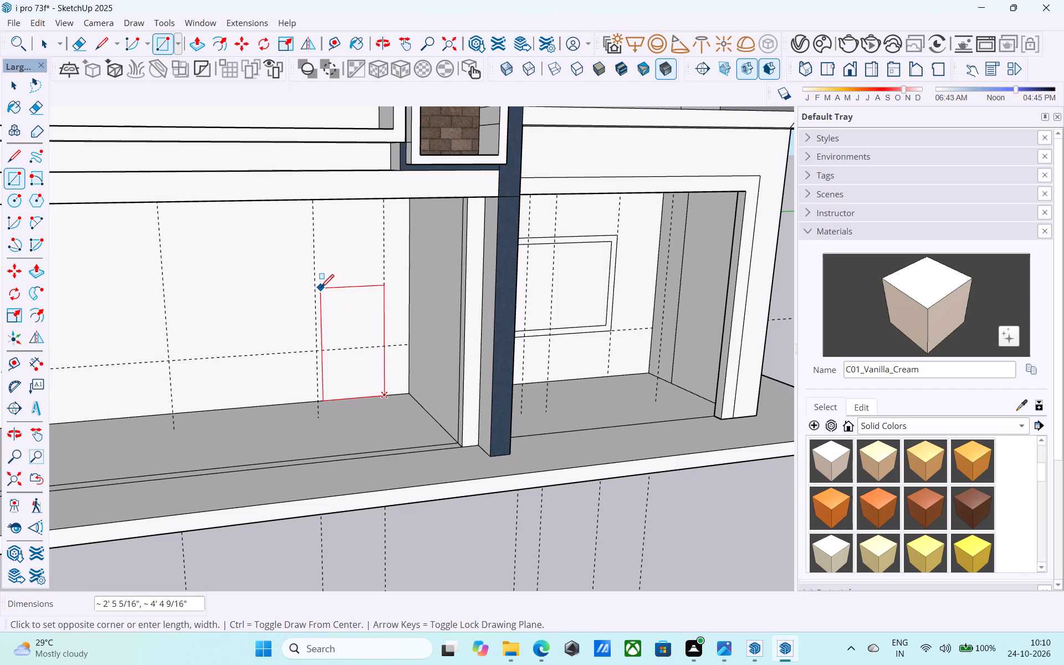
pyautogui.write("8',4'")
pyautogui.press('Return')
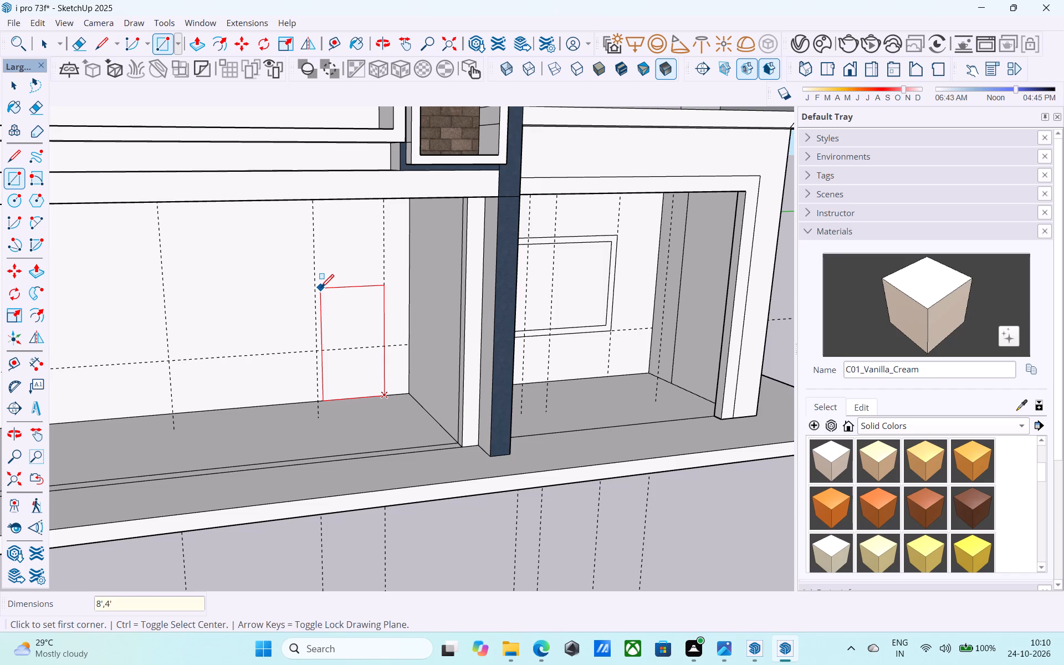
pyautogui.write("4',8'")
pyautogui.press('Return')
pyautogui.moveTo(360, 275); pyautogui.dragTo(299, 221, button='middle')
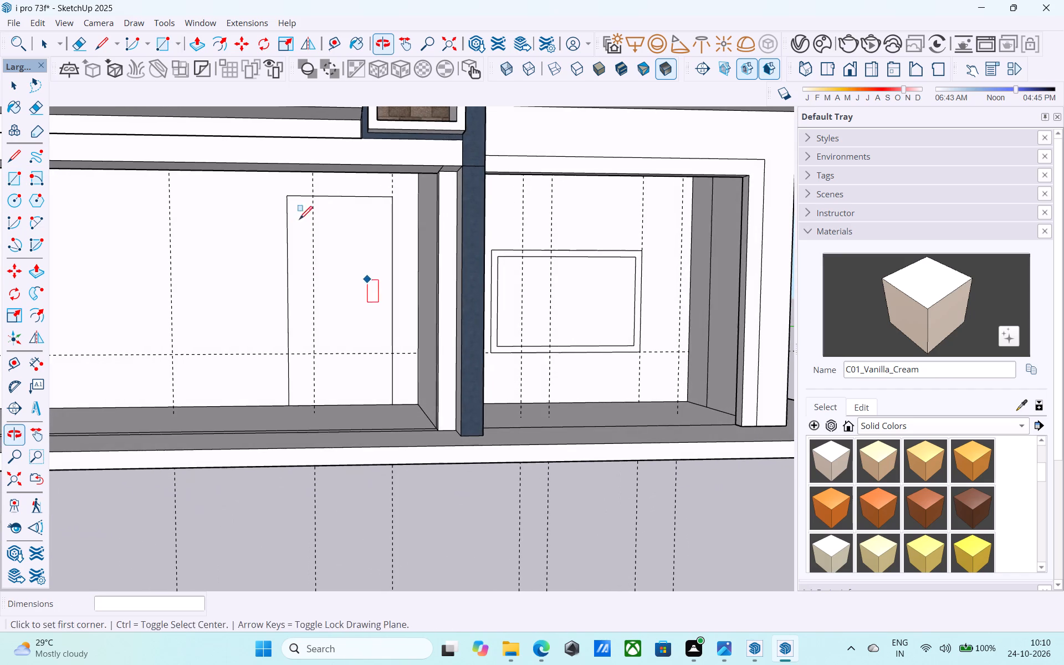
pyautogui.moveTo(299, 221); pyautogui.dragTo(298, 219, button='middle')
# Offset the door rectangle 3" inward to form its frame.
pyautogui.press('space')
pyautogui.click(322, 282)
pyautogui.scroll(1, 322, 282)
pyautogui.press('f')
pyautogui.click(322, 282)
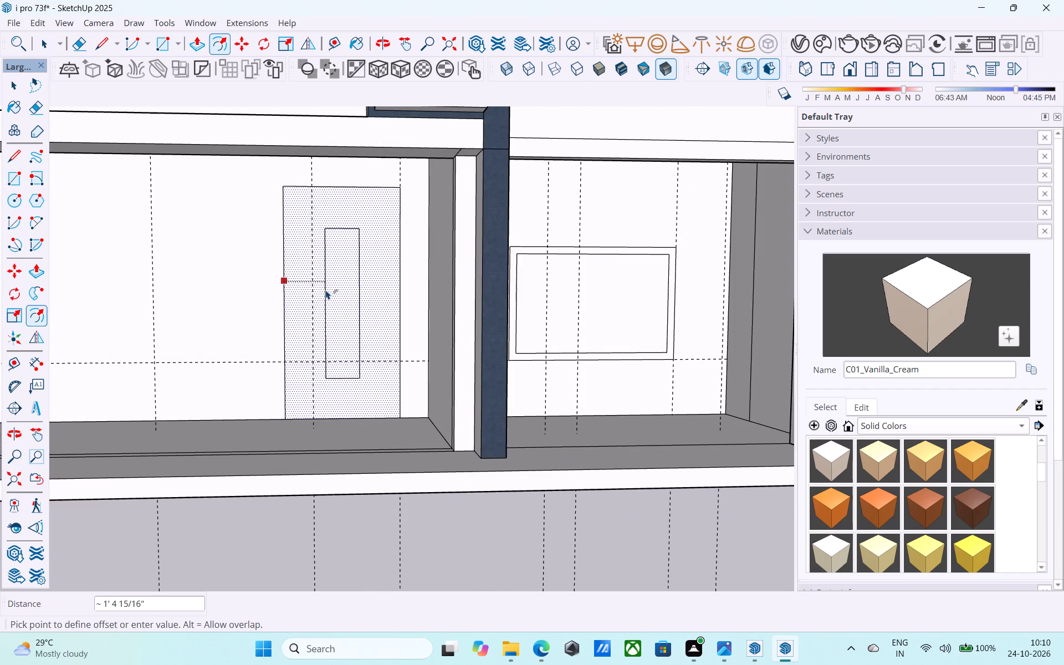
pyautogui.press('3')
pyautogui.hotkey('shift', '"')
pyautogui.press('Return')
pyautogui.press('space')
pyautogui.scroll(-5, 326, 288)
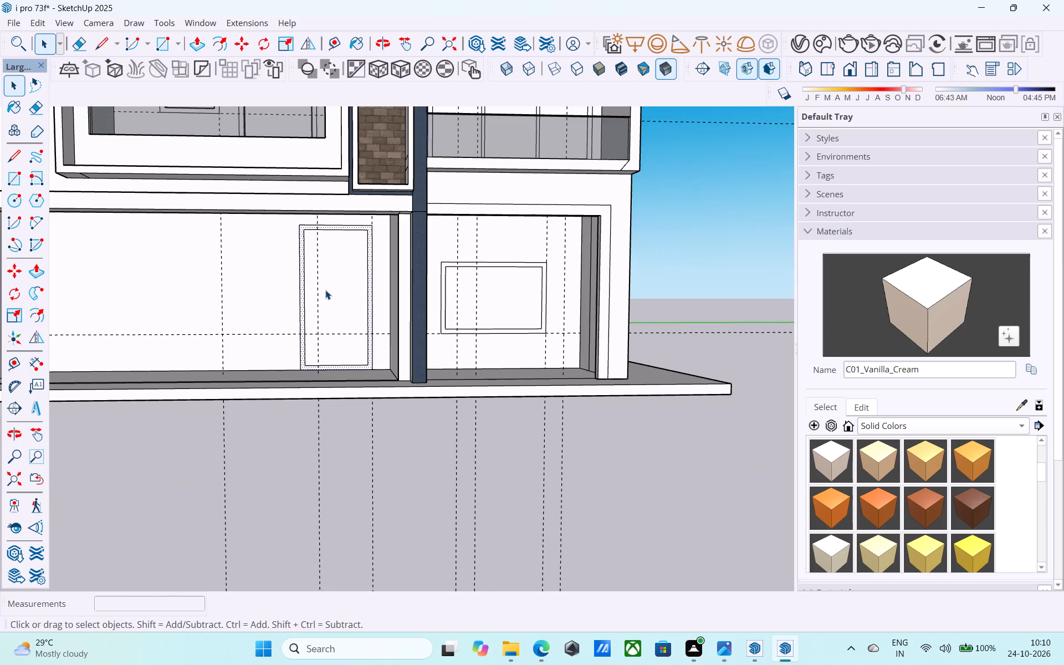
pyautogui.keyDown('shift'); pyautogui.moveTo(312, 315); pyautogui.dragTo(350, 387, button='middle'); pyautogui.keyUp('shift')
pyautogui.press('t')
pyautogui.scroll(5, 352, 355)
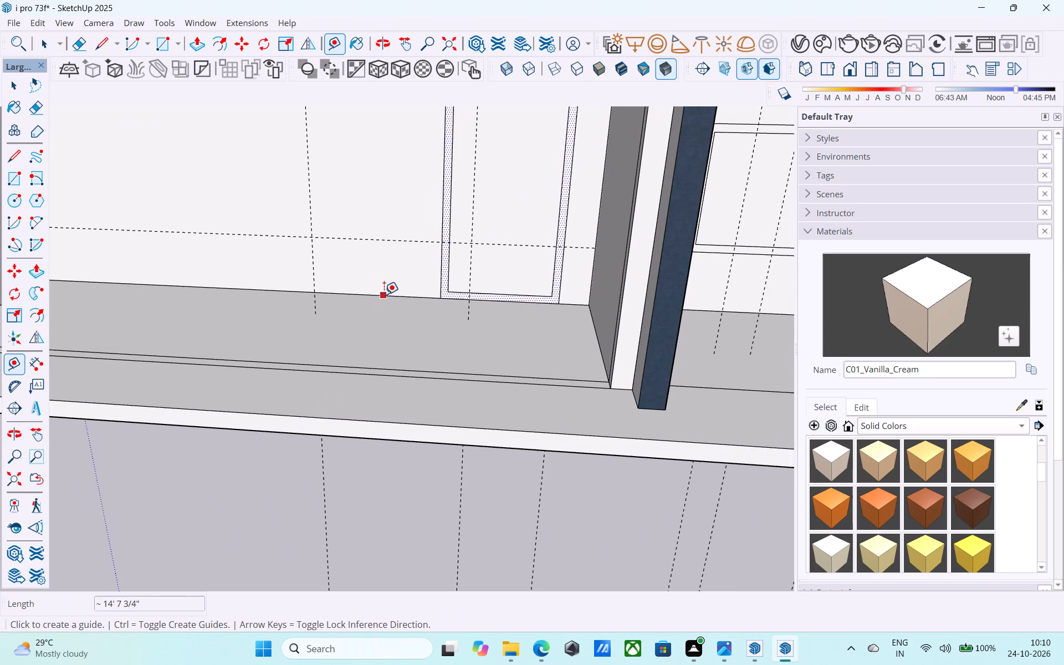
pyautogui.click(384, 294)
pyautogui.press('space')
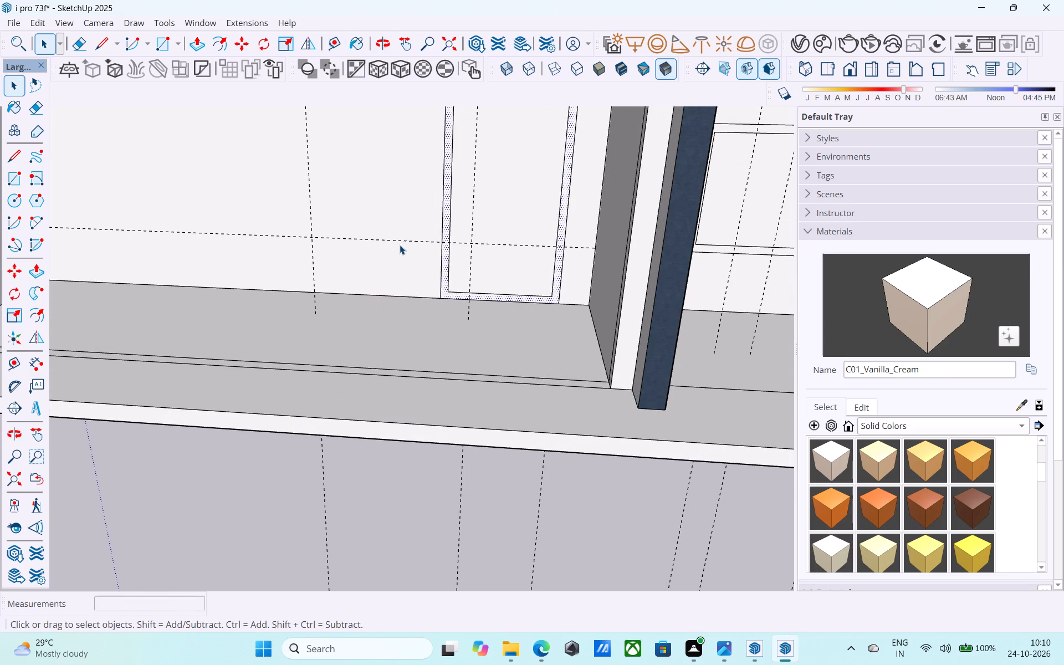
# Place a vertical guide on the larger opening's back wall, 5' from its edge at the outer side wall.
pyautogui.keyDown('shift'); pyautogui.moveTo(400, 245); pyautogui.dragTo(423, 295, button='middle'); pyautogui.keyUp('shift')
pyautogui.keyDown('shift'); pyautogui.moveTo(294, 304); pyautogui.dragTo(421, 292, button='middle'); pyautogui.keyUp('shift')
pyautogui.scroll(-4, 421, 292)
pyautogui.keyDown('shift'); pyautogui.moveTo(421, 292); pyautogui.dragTo(449, 312, button='middle'); pyautogui.keyUp('shift')
pyautogui.moveTo(310, 326); pyautogui.dragTo(285, 317, button='middle')
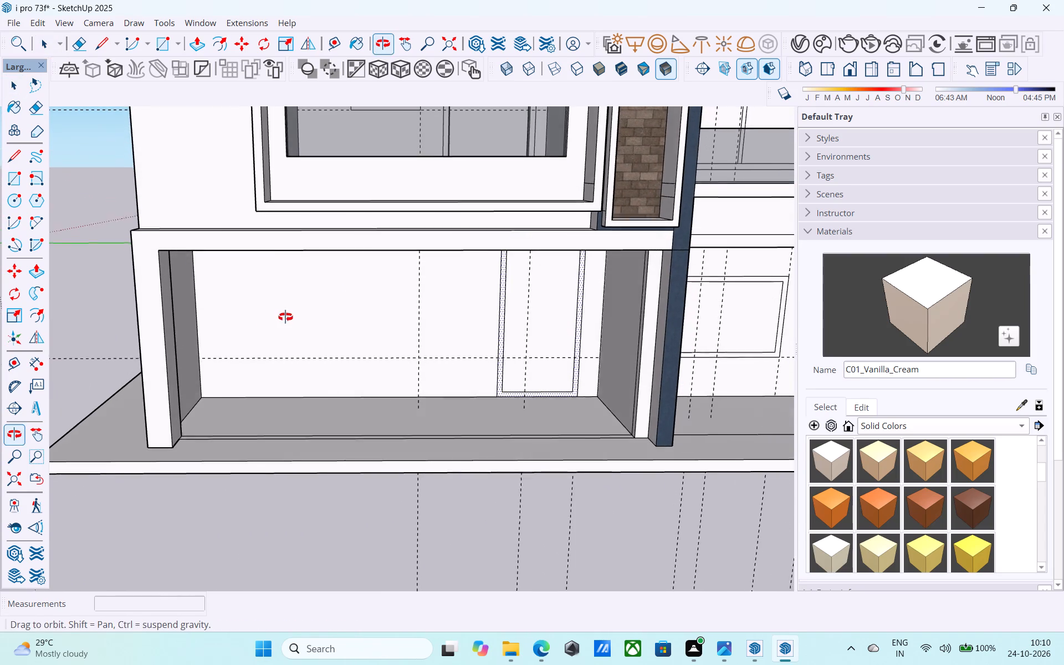
pyautogui.moveTo(285, 317); pyautogui.dragTo(275, 317, button='middle')
pyautogui.press('t')
pyautogui.scroll(4, 237, 314)
pyautogui.click(183, 303)
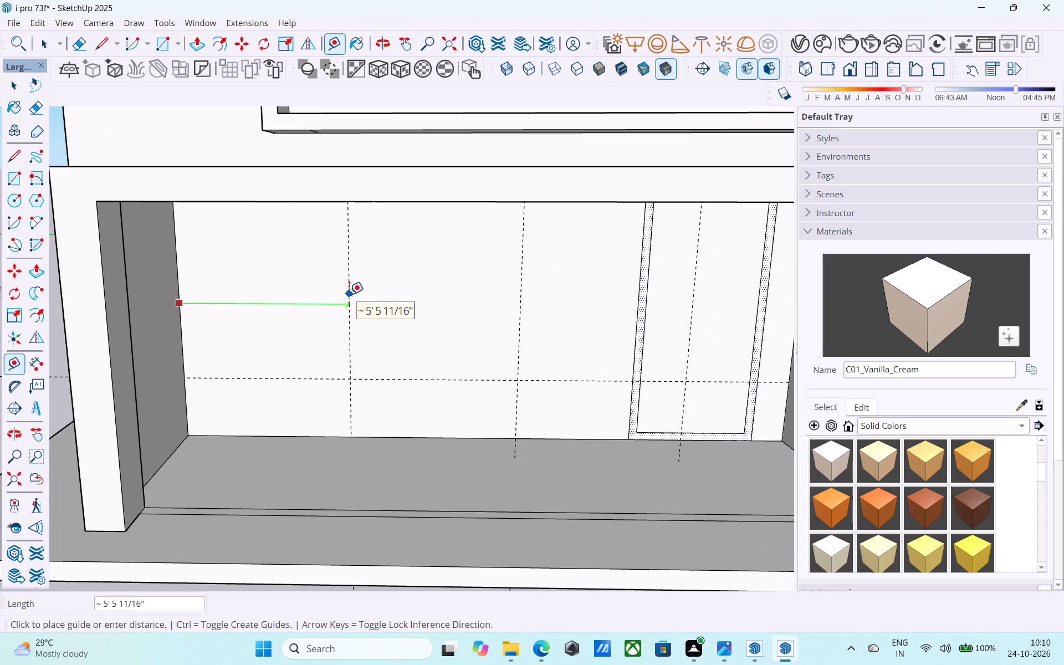
pyautogui.write("5'")
pyautogui.press('Return')
# Draw a 6' wide by 4' high window rectangle starting at the intersection of the 5' guide and the horizontal guide.
pyautogui.press('r')
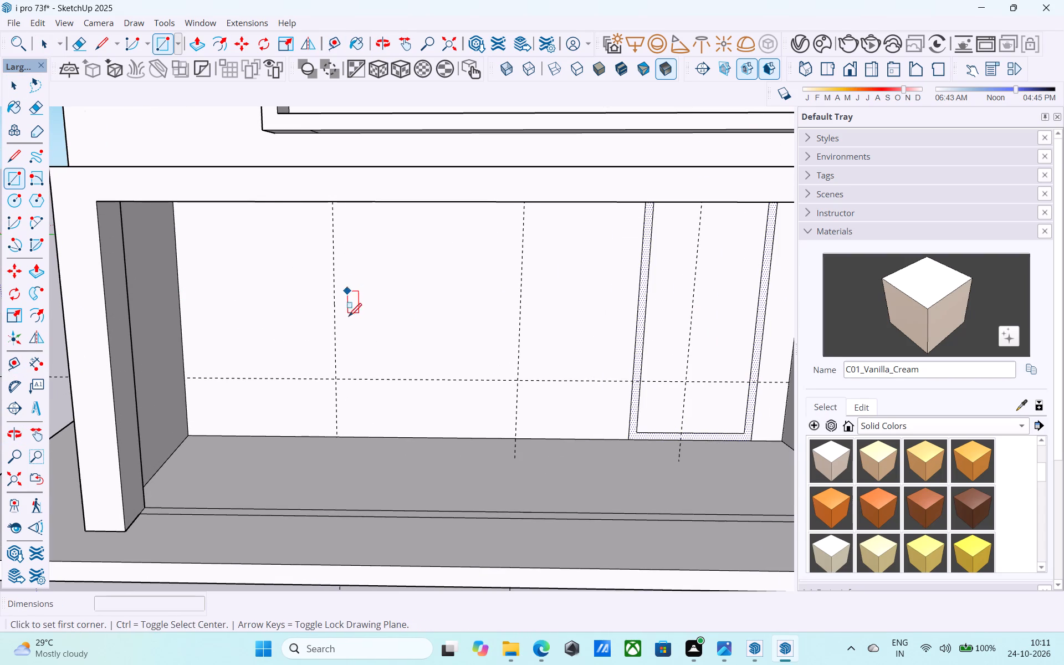
pyautogui.click(335, 377)
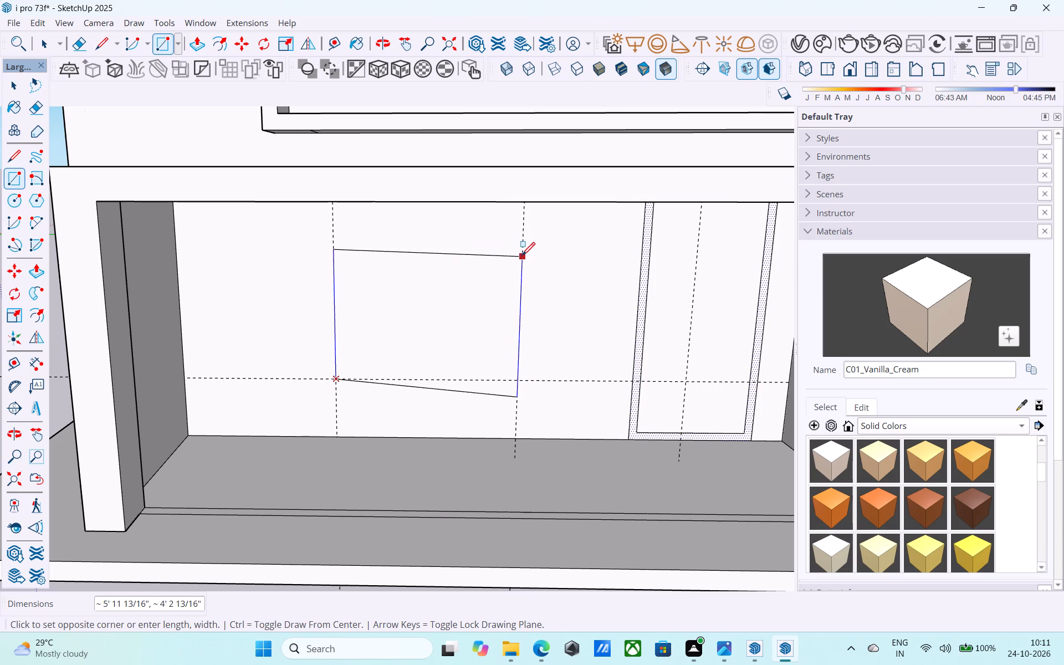
pyautogui.write("6',")
pyautogui.write("4'")
pyautogui.press('Return')
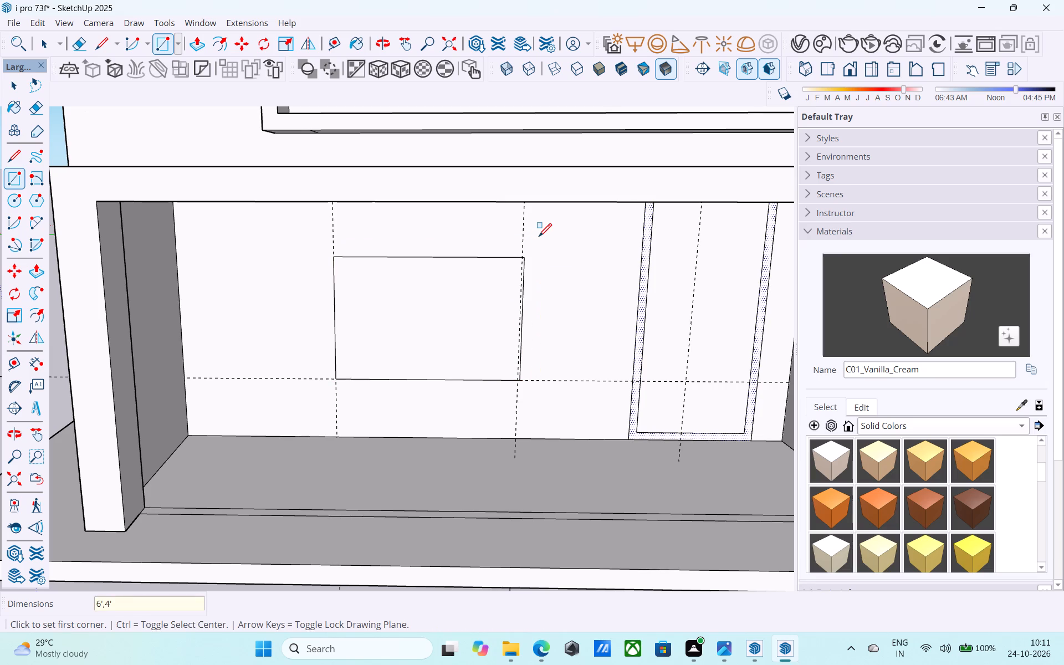
# Offset the larger opening's window rectangle 3" inward to form a frame, and save the model.
pyautogui.scroll(-5, 428, 247)
pyautogui.press('space')
pyautogui.scroll(4, 447, 267)
pyautogui.click(451, 281)
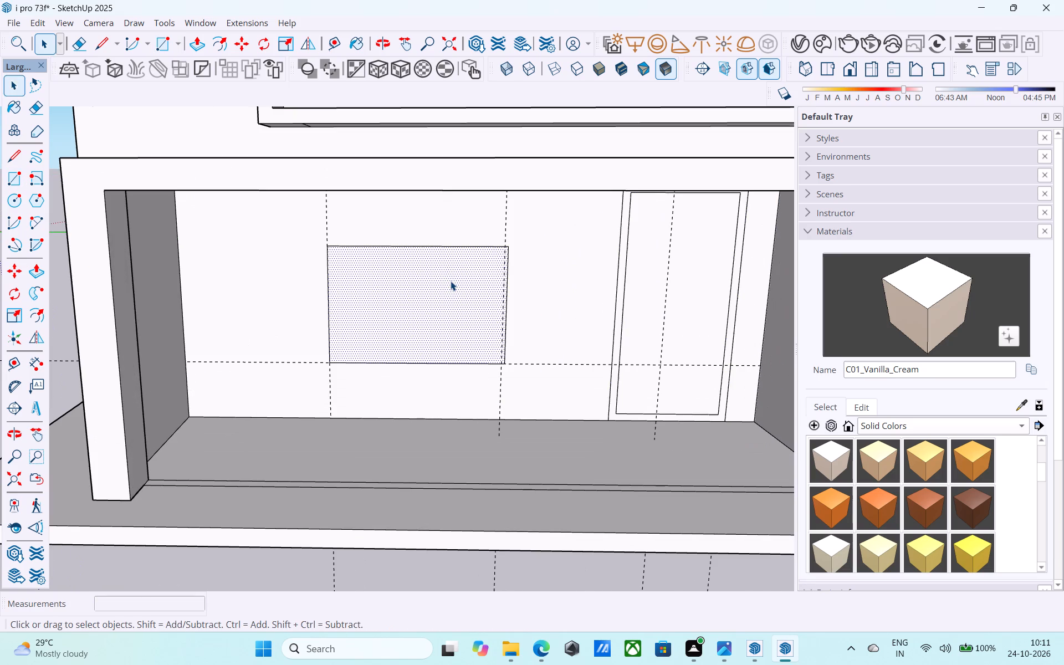
pyautogui.press('f')
pyautogui.click(451, 281)
pyautogui.press('3')
pyautogui.hotkey('shift', '"')
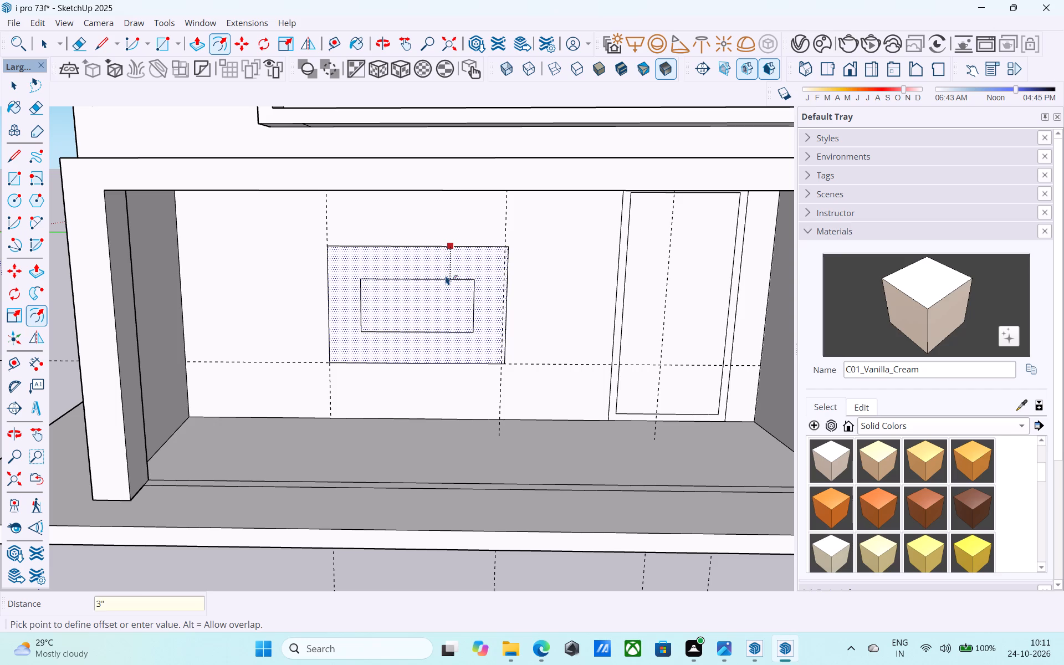
pyautogui.press('Return')
pyautogui.press('space')
pyautogui.hotkey('ctrl', 's')
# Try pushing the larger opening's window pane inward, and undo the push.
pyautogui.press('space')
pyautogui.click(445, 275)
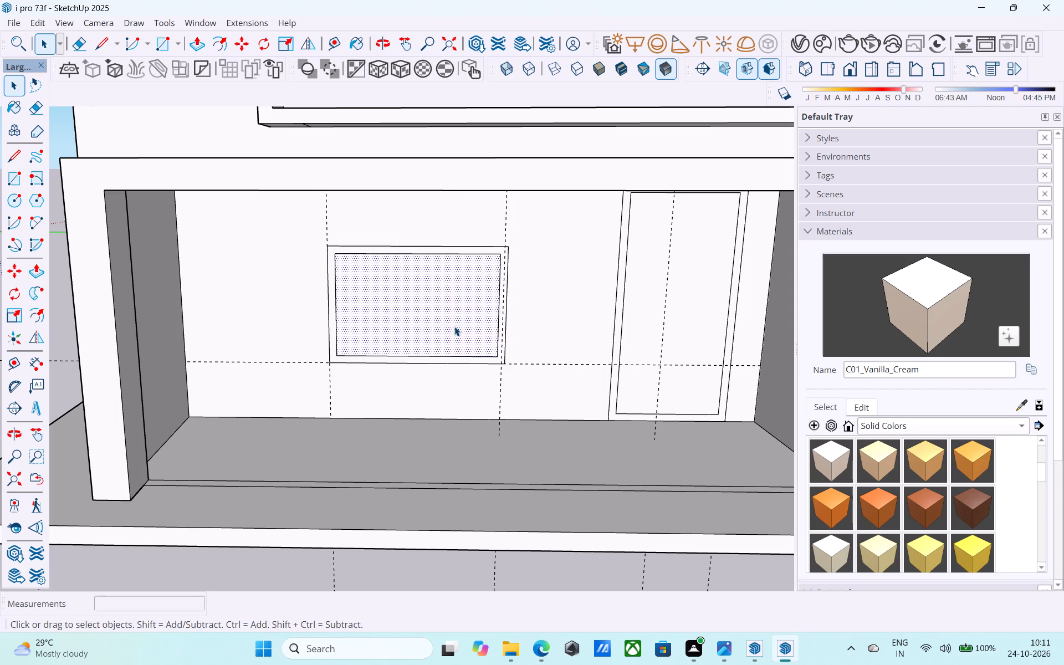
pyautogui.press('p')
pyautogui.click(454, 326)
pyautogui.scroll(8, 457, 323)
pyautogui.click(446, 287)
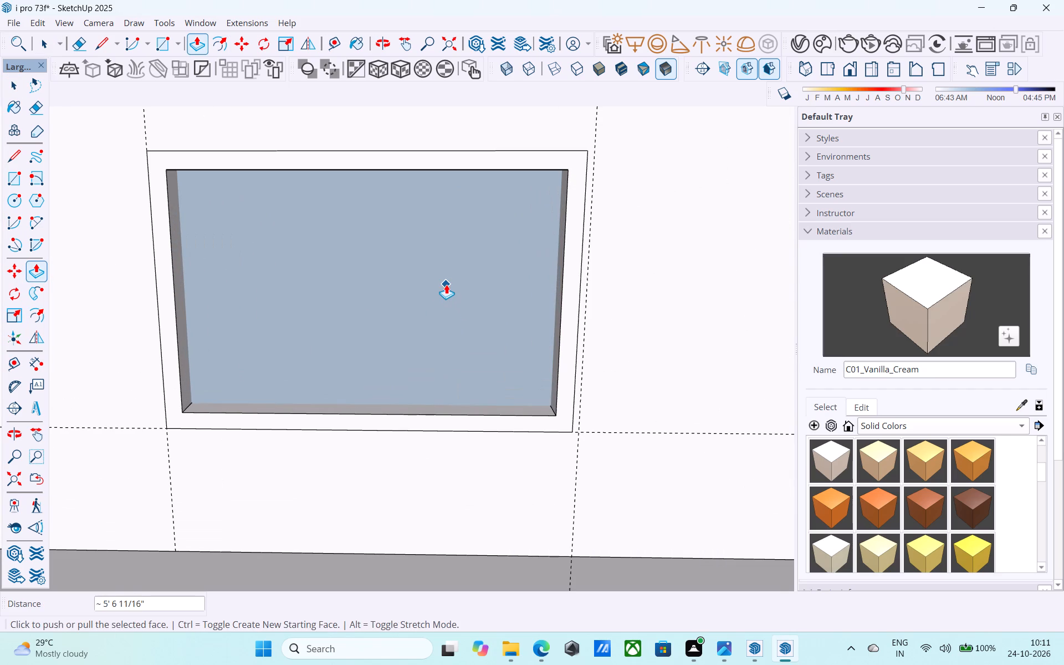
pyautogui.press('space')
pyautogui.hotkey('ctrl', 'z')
# Push the larger opening's window pane inward behind its frame, and save the model.
pyautogui.click(443, 282)
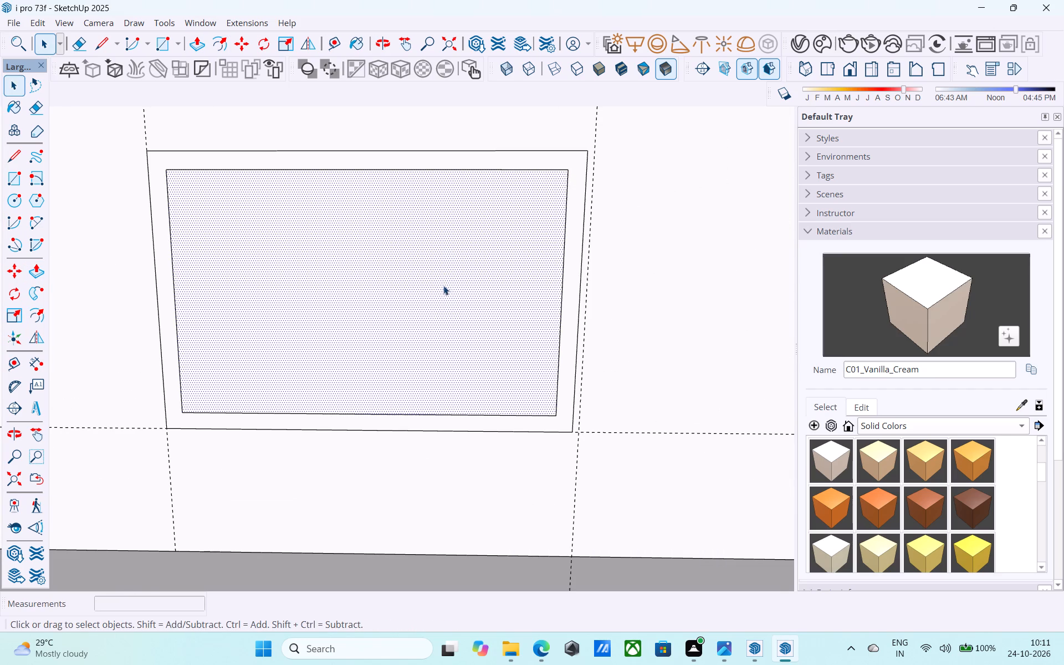
pyautogui.press('p')
pyautogui.click(445, 306)
pyautogui.scroll(6, 438, 279)
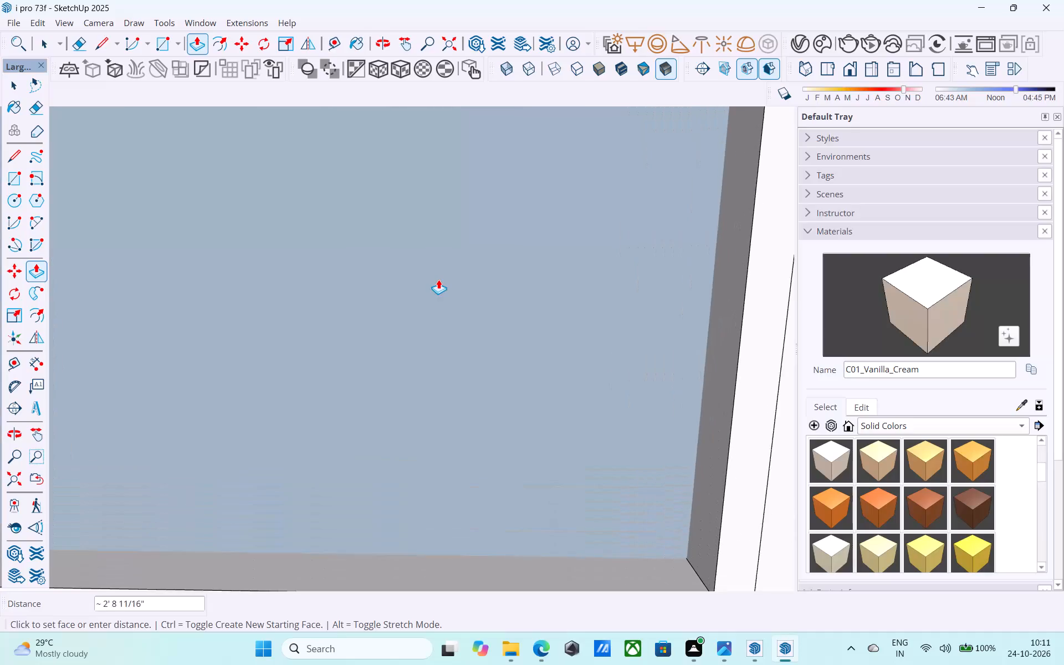
pyautogui.scroll(3, 438, 279)
pyautogui.moveTo(438, 279); pyautogui.dragTo(374, 281, button='middle')
pyautogui.click(385, 254)
pyautogui.scroll(-6, 385, 254)
pyautogui.moveTo(382, 263); pyautogui.dragTo(441, 252, button='middle')
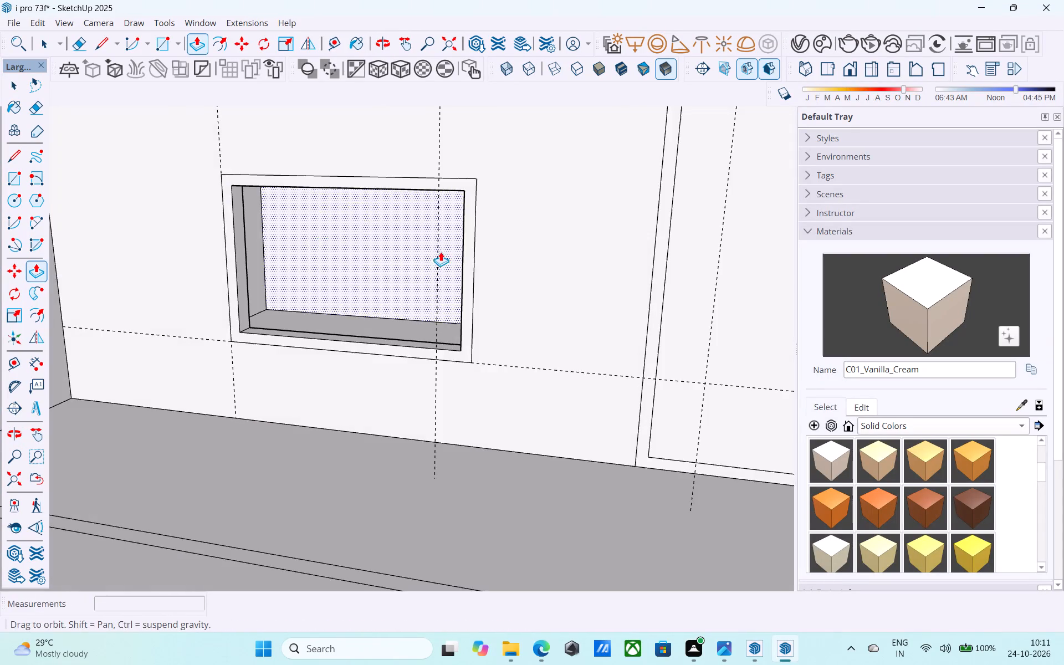
pyautogui.scroll(-10, 440, 258)
pyautogui.keyDown('shift'); pyautogui.moveTo(461, 277); pyautogui.dragTo(466, 304, button='middle'); pyautogui.keyUp('shift')
pyautogui.hotkey('ctrl', 's')
# Push the door's inner panel inward by the same distance as the window pane.
pyautogui.press('space')
pyautogui.scroll(5, 479, 329)
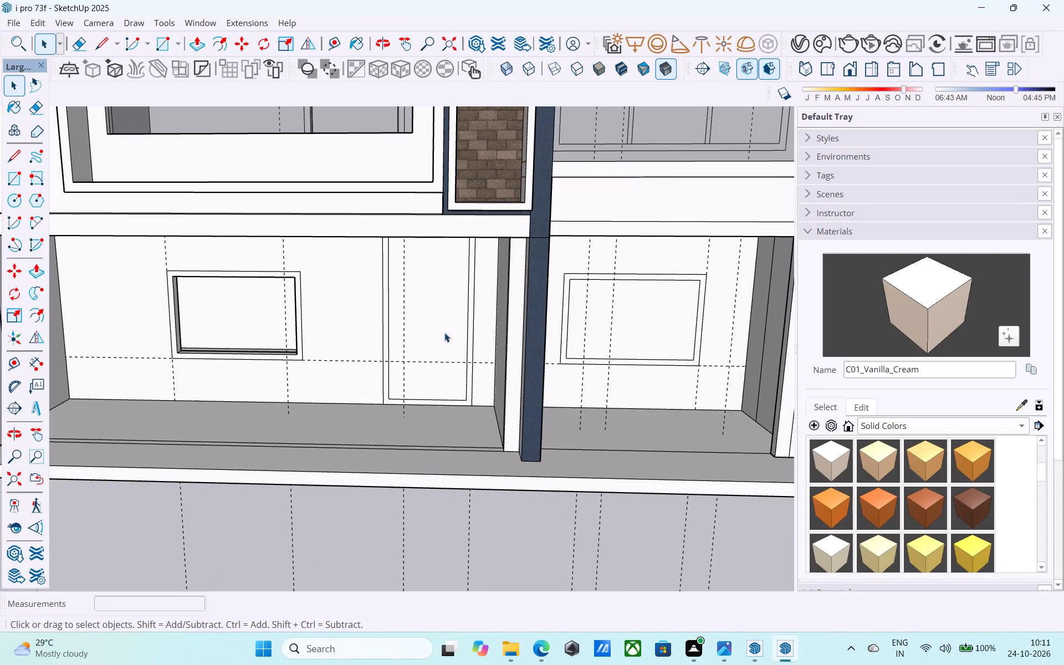
pyautogui.click(431, 332)
pyautogui.scroll(5, 431, 331)
pyautogui.press('p')
pyautogui.doubleClick(431, 331)
pyautogui.press('space')
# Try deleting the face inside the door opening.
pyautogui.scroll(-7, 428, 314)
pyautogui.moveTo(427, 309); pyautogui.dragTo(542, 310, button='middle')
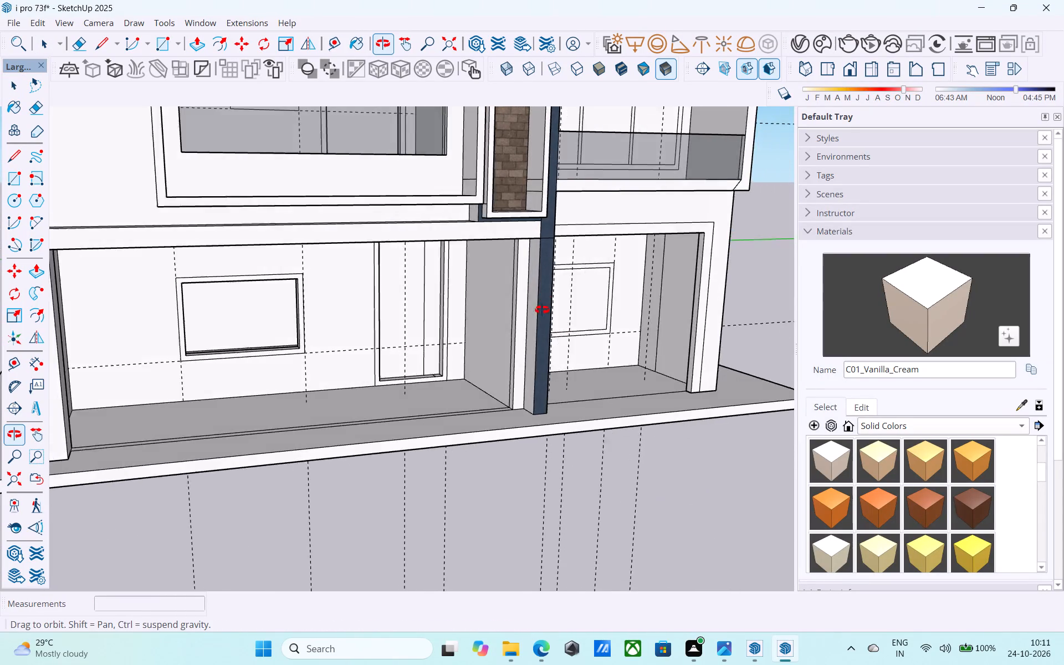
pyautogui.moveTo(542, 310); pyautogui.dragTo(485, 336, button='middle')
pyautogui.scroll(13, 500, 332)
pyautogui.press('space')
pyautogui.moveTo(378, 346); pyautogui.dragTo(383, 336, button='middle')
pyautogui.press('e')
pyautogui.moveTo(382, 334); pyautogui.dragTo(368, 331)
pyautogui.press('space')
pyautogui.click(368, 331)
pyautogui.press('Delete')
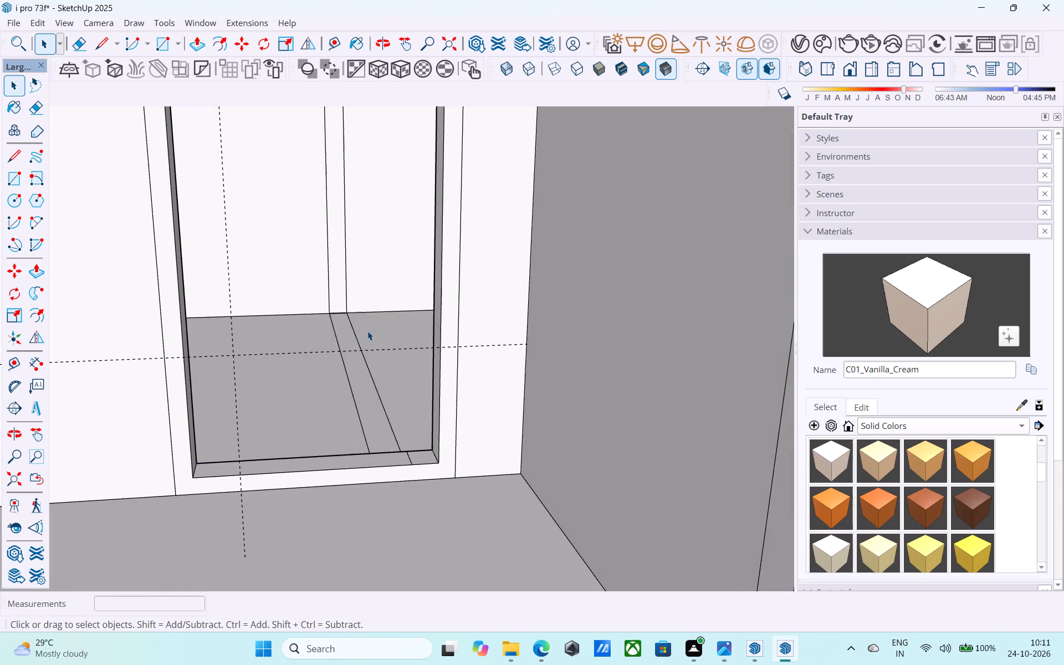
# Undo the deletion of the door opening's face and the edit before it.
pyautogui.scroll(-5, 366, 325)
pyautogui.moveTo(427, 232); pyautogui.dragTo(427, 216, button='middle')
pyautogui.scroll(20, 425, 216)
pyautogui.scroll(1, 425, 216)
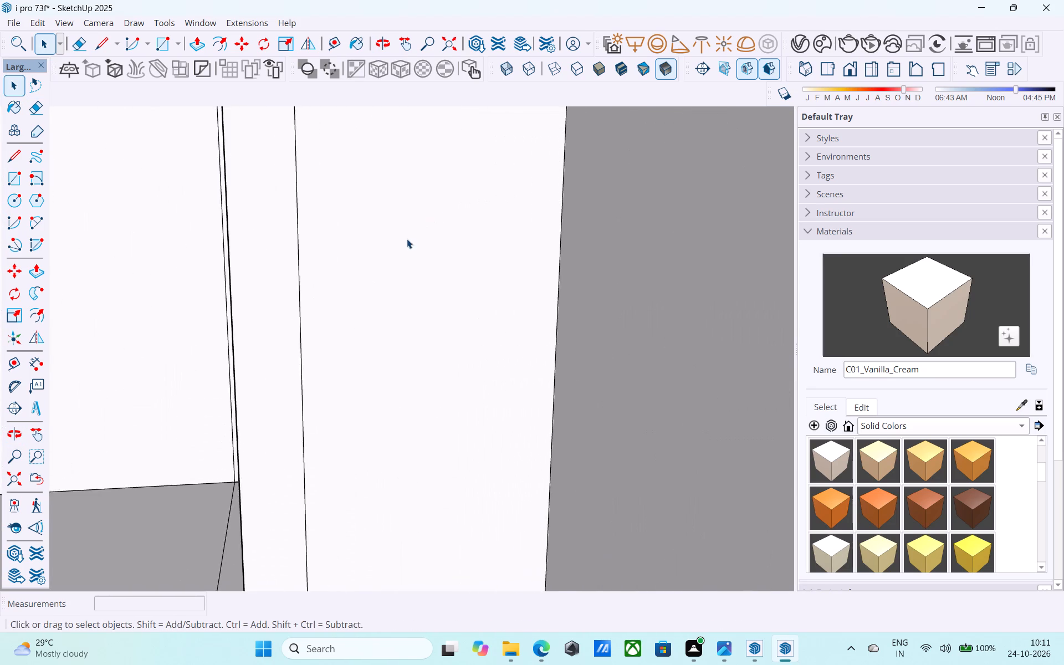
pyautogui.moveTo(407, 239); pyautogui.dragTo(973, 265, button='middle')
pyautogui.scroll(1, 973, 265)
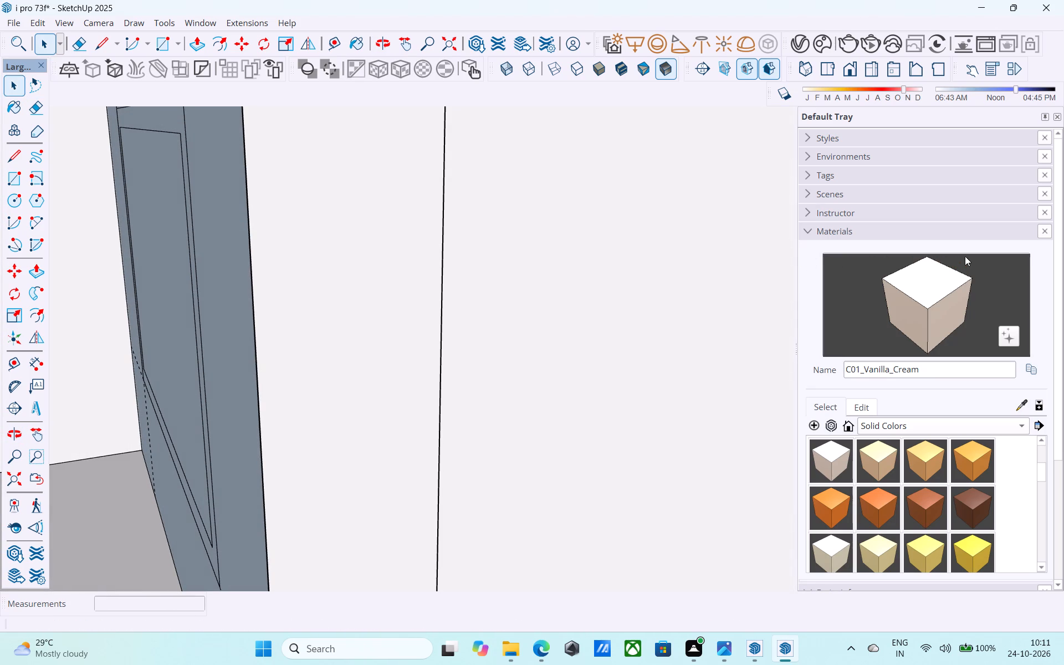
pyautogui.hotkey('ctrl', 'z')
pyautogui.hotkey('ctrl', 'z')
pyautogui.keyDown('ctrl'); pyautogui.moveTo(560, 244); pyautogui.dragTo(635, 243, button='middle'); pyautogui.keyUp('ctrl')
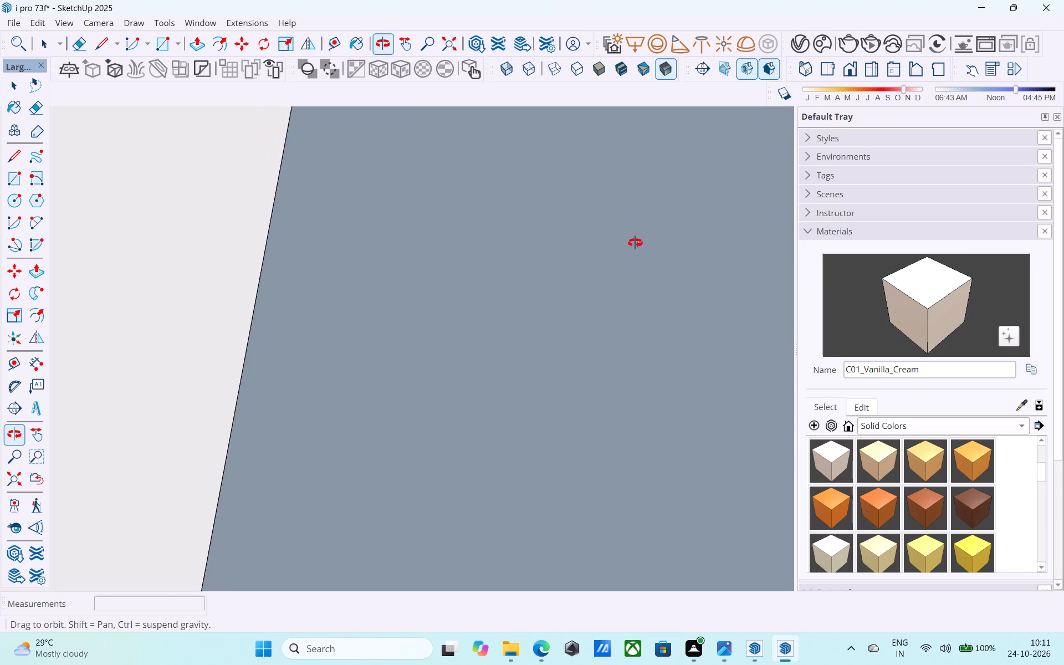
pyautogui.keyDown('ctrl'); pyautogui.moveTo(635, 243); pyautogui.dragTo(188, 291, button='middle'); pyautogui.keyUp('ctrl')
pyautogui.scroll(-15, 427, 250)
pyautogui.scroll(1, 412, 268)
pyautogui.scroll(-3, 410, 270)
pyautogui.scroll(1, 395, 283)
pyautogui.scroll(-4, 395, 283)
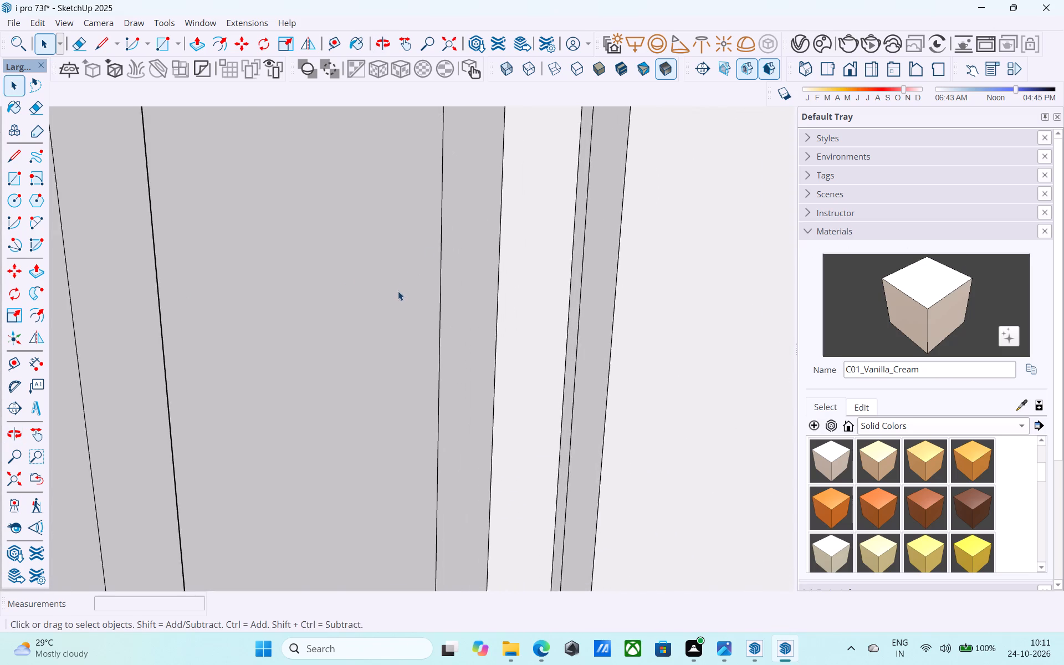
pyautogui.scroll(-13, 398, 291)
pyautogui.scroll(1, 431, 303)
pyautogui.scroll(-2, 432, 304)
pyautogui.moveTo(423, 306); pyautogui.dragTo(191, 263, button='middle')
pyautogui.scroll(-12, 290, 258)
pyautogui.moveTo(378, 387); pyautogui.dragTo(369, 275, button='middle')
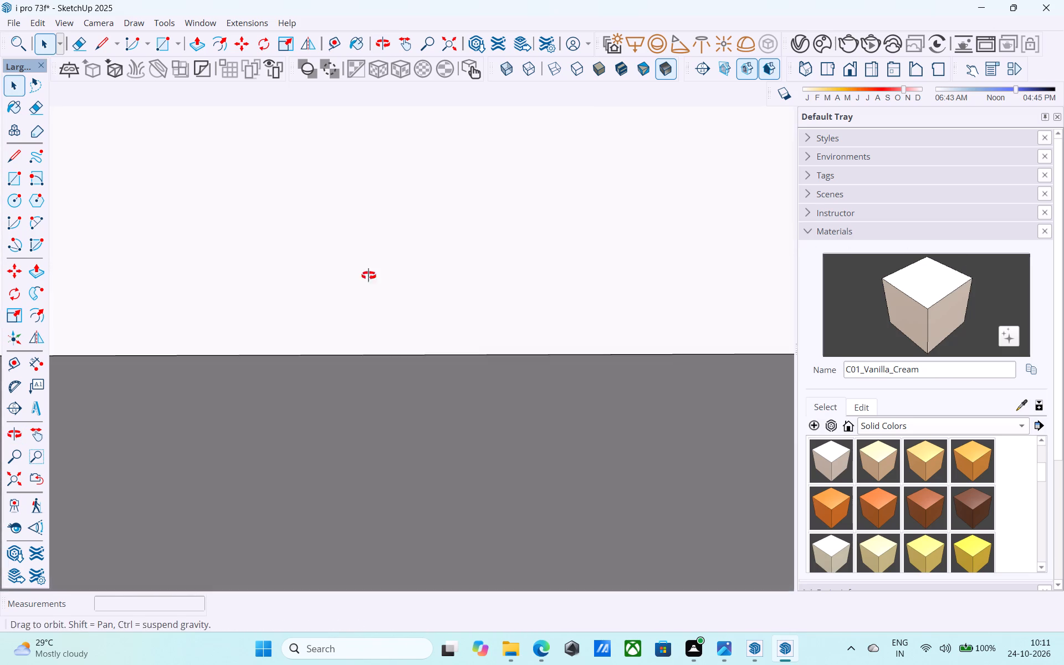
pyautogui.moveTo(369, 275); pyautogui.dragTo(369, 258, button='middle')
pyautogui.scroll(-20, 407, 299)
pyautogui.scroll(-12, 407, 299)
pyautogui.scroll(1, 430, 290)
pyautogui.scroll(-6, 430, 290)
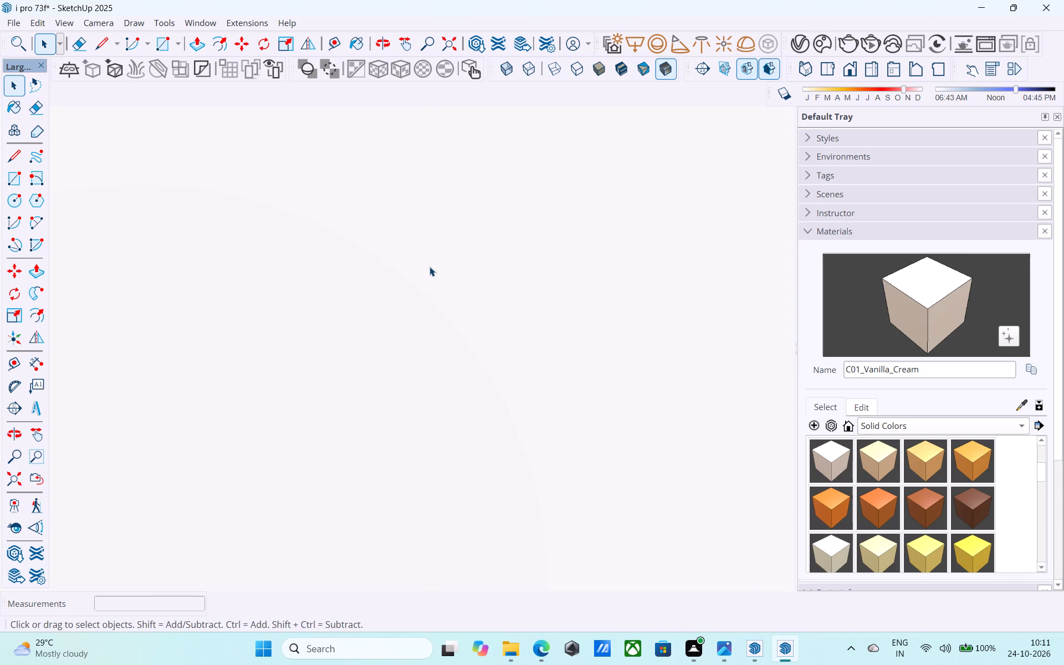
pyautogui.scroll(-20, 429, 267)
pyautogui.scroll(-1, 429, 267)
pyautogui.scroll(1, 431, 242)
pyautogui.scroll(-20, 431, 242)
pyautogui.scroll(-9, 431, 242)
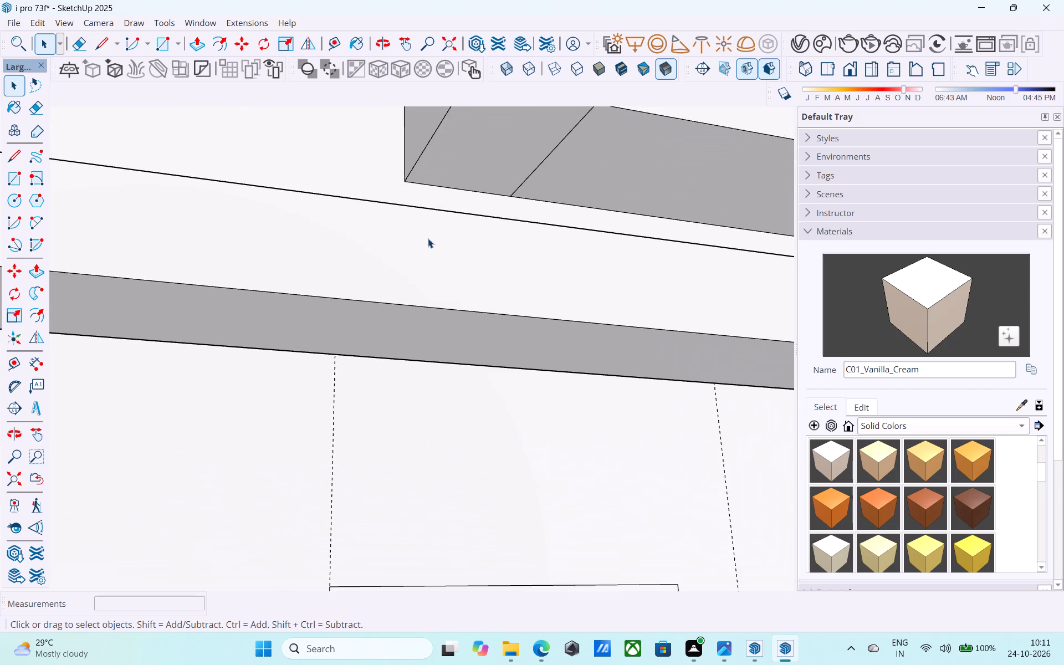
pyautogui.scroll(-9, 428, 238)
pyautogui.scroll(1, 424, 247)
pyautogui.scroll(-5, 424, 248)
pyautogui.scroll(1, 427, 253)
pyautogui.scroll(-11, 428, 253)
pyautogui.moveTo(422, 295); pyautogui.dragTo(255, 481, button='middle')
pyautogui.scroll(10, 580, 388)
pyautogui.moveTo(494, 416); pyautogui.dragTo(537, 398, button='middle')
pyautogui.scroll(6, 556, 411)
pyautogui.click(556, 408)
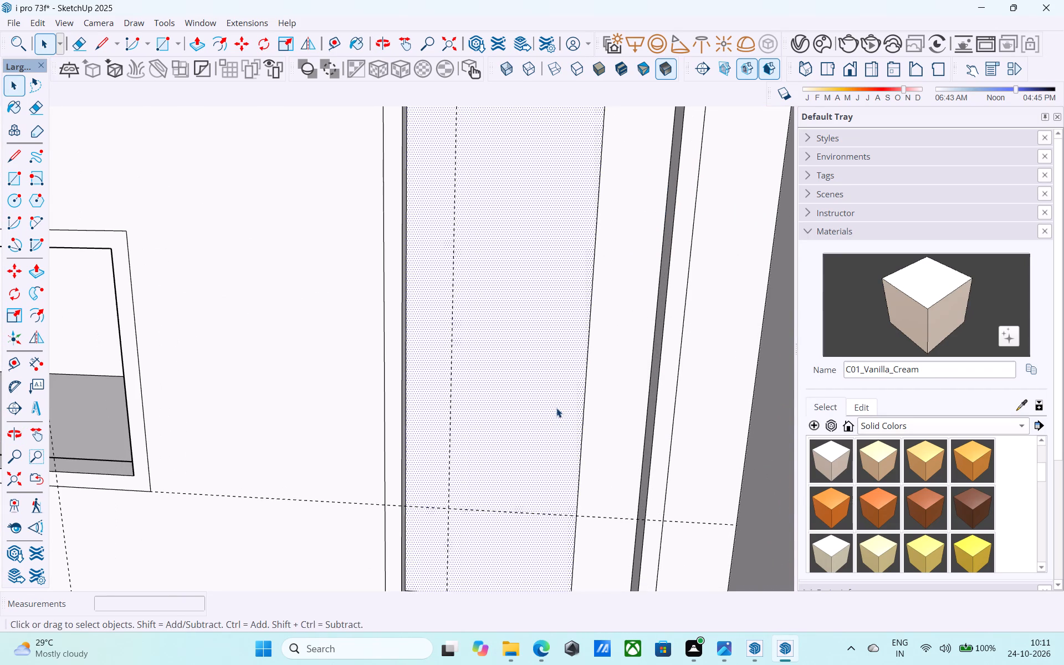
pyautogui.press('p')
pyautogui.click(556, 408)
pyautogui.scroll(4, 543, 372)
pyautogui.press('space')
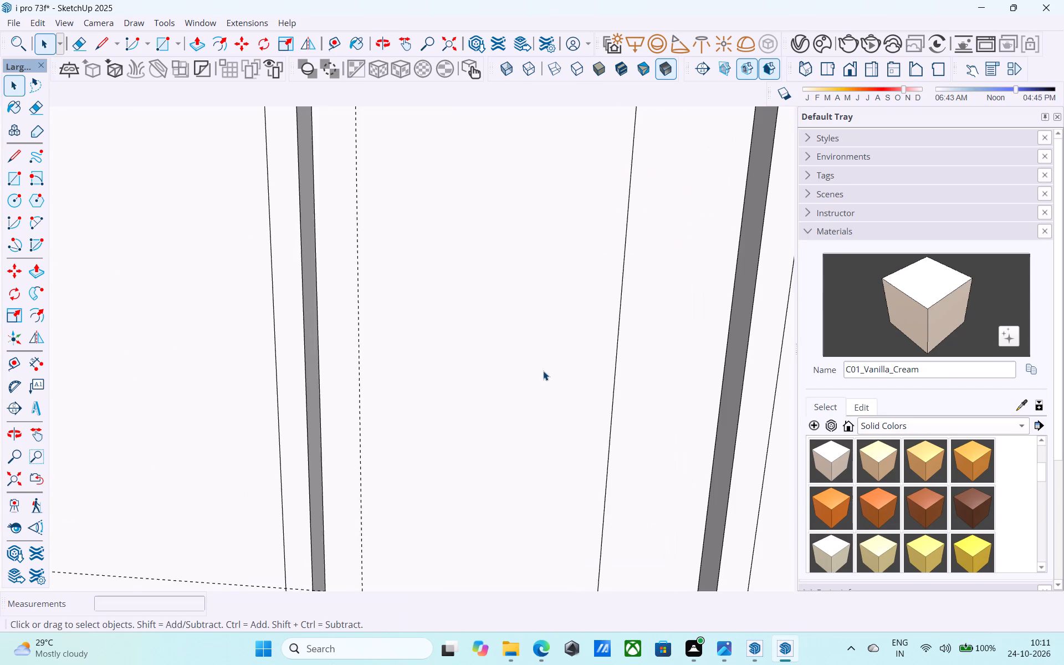
# Examine the windows, door and balcony openings across the whole front elevation.
pyautogui.scroll(-12, 543, 371)
pyautogui.moveTo(583, 383); pyautogui.dragTo(564, 381, button='middle')
pyautogui.scroll(-14, 557, 368)
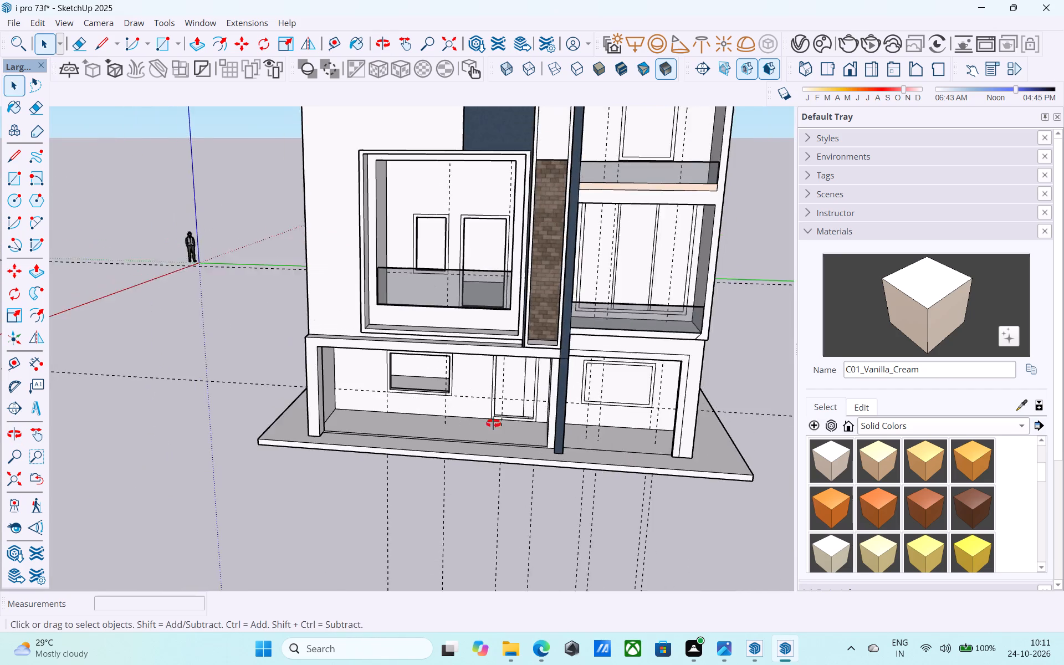
pyautogui.moveTo(493, 422); pyautogui.dragTo(500, 396, button='middle')
pyautogui.scroll(-6, 497, 391)
pyautogui.moveTo(507, 393); pyautogui.dragTo(559, 319, button='middle')
pyautogui.scroll(15, 576, 296)
pyautogui.moveTo(539, 332); pyautogui.dragTo(525, 348, button='middle')
pyautogui.scroll(-1, 537, 332)
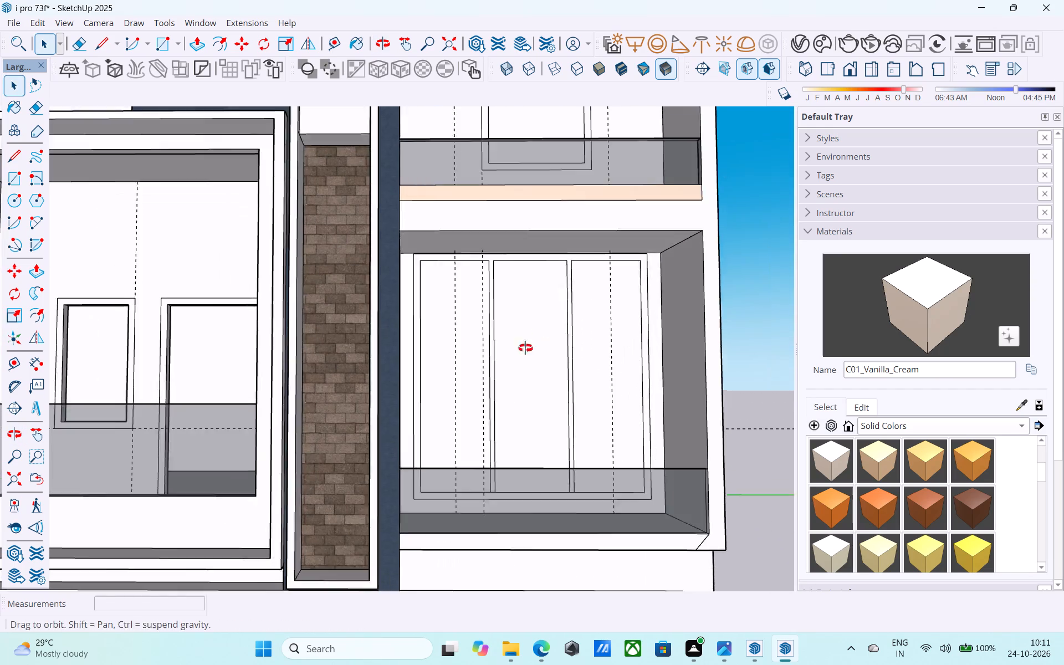
pyautogui.moveTo(525, 348); pyautogui.dragTo(507, 378, button='middle')
pyautogui.scroll(-8, 493, 391)
pyautogui.scroll(1, 506, 383)
pyautogui.scroll(-3, 506, 383)
pyautogui.moveTo(421, 296); pyautogui.dragTo(449, 325, button='middle')
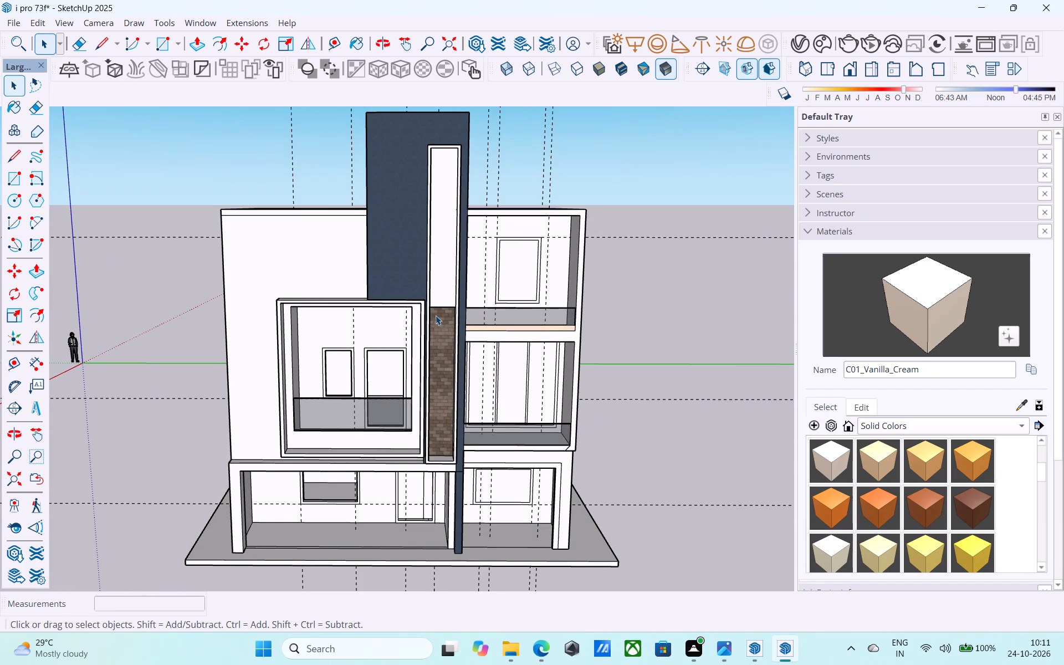
# Save the model, copy the lower edge of the left block's roof band down 3" and erase the original edge.
pyautogui.moveTo(366, 268); pyautogui.dragTo(473, 285, button='middle')
pyautogui.scroll(9, 306, 257)
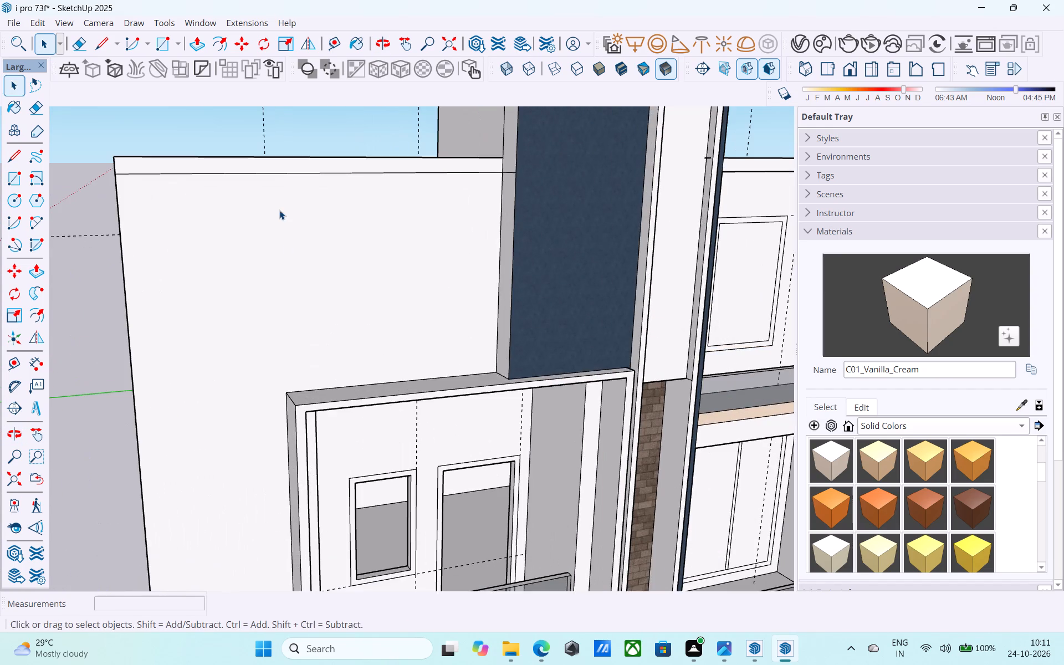
pyautogui.moveTo(279, 210); pyautogui.dragTo(530, 293, button='middle')
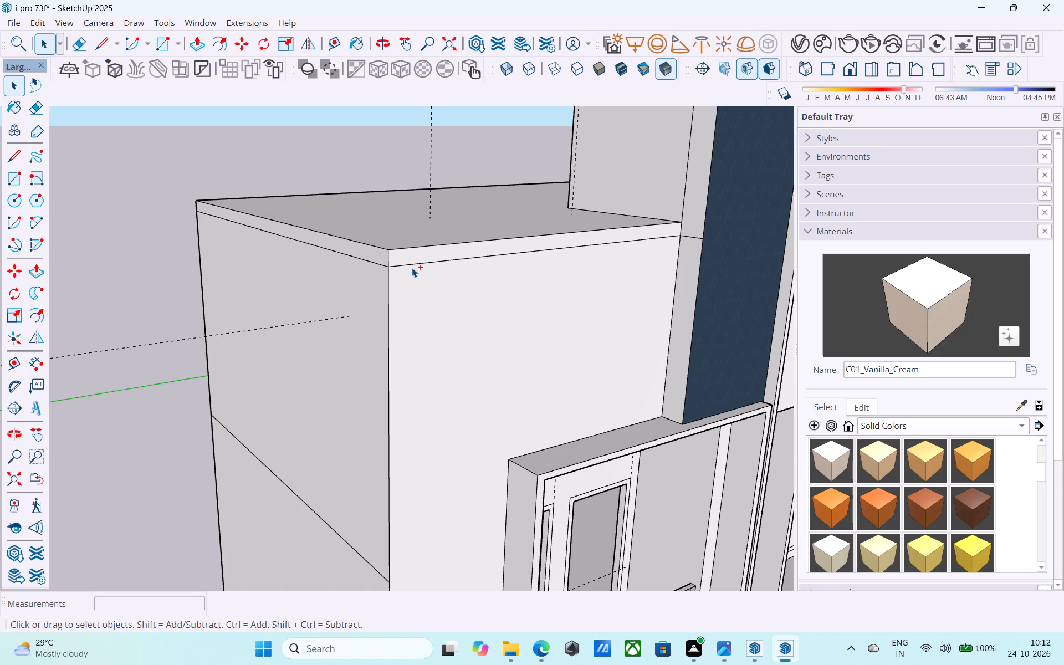
pyautogui.hotkey('ctrl', 's')
pyautogui.click(411, 266)
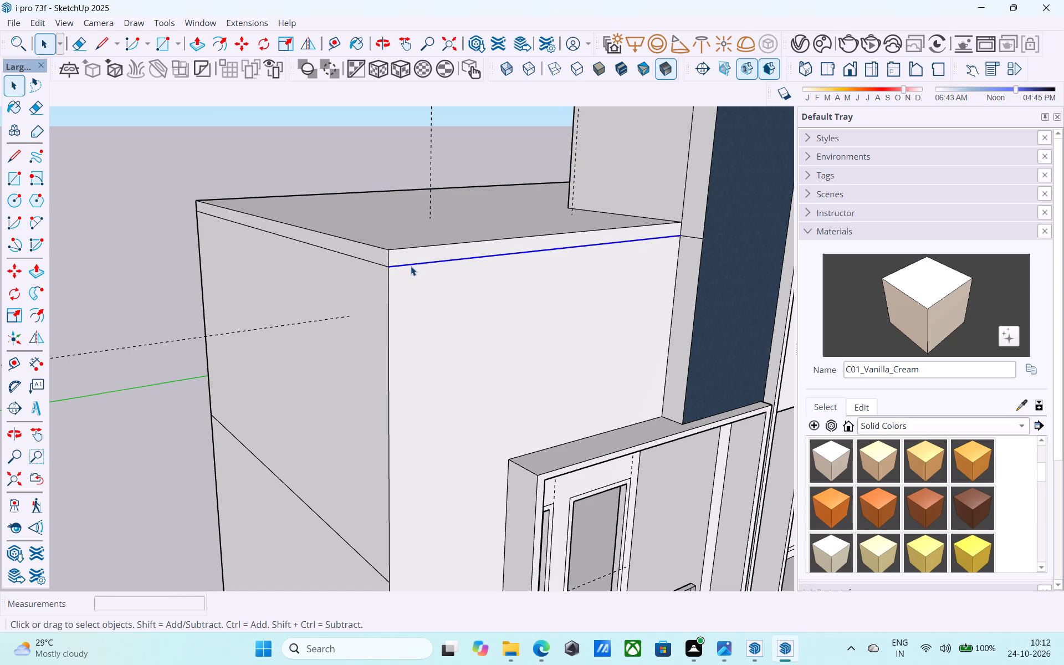
pyautogui.press('m')
pyautogui.click(394, 269)
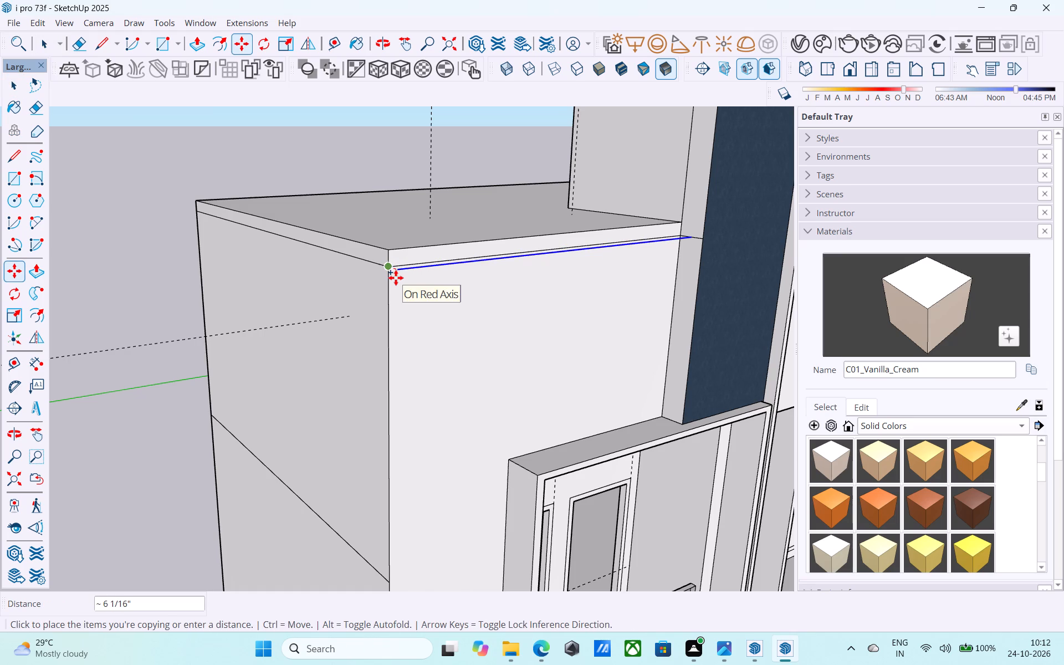
pyautogui.scroll(3, 388, 285)
pyautogui.press('6')
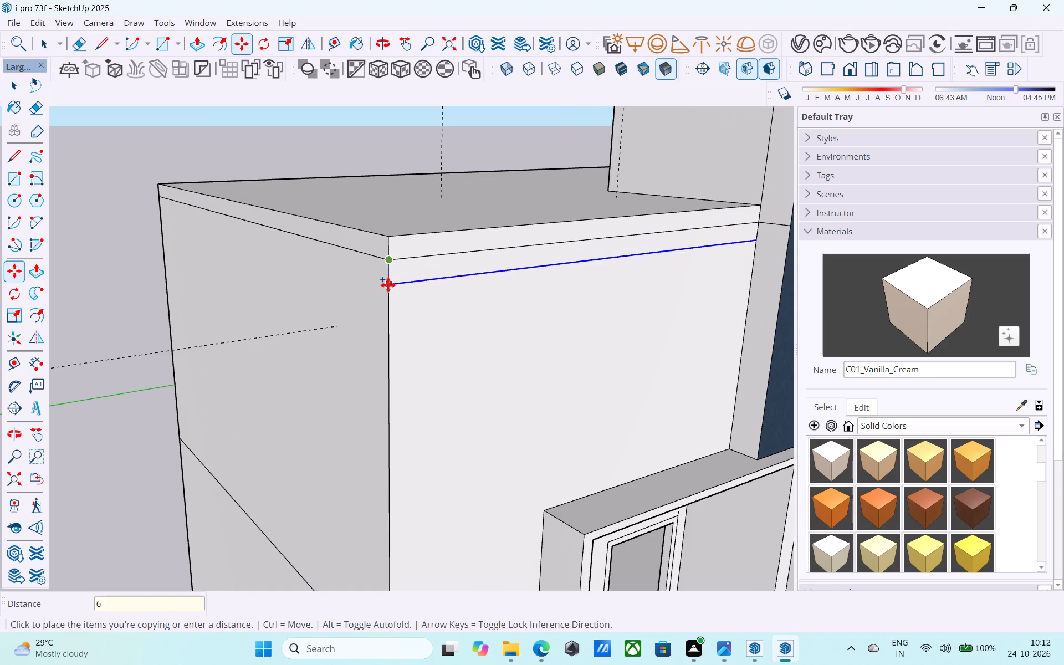
pyautogui.press('BackSpace')
pyautogui.press('BackSpace')
pyautogui.write('3"')
pyautogui.press('Return')
pyautogui.press('e')
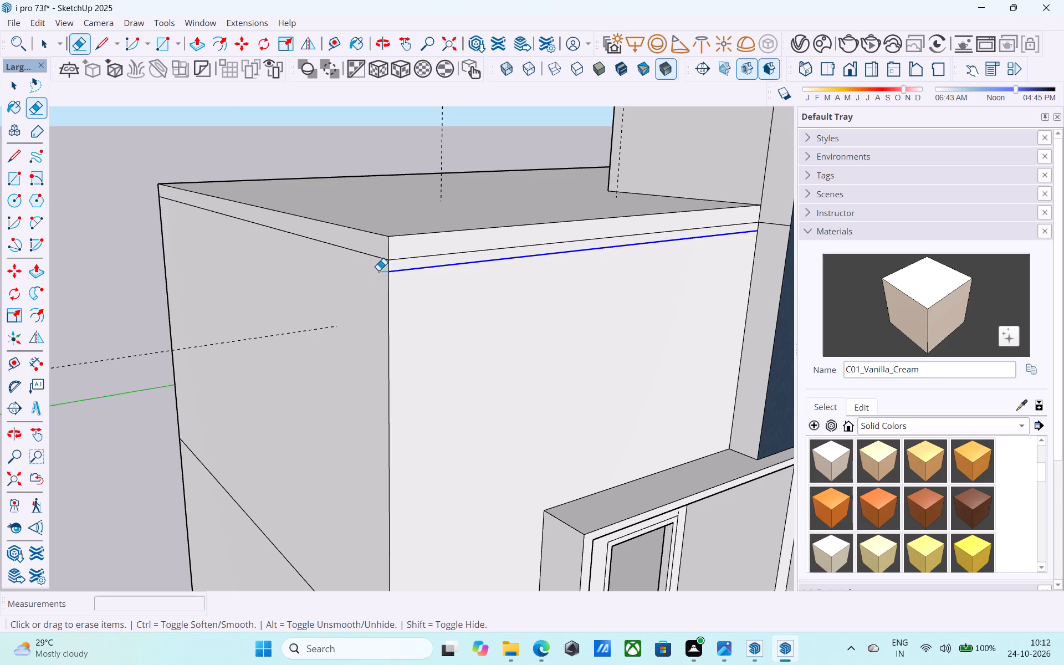
pyautogui.moveTo(441, 252); pyautogui.dragTo(443, 262)
pyautogui.press('space')
# Push/pull the front face of the left block's roof band outward by 6".
pyautogui.moveTo(438, 264); pyautogui.dragTo(355, 277, button='middle')
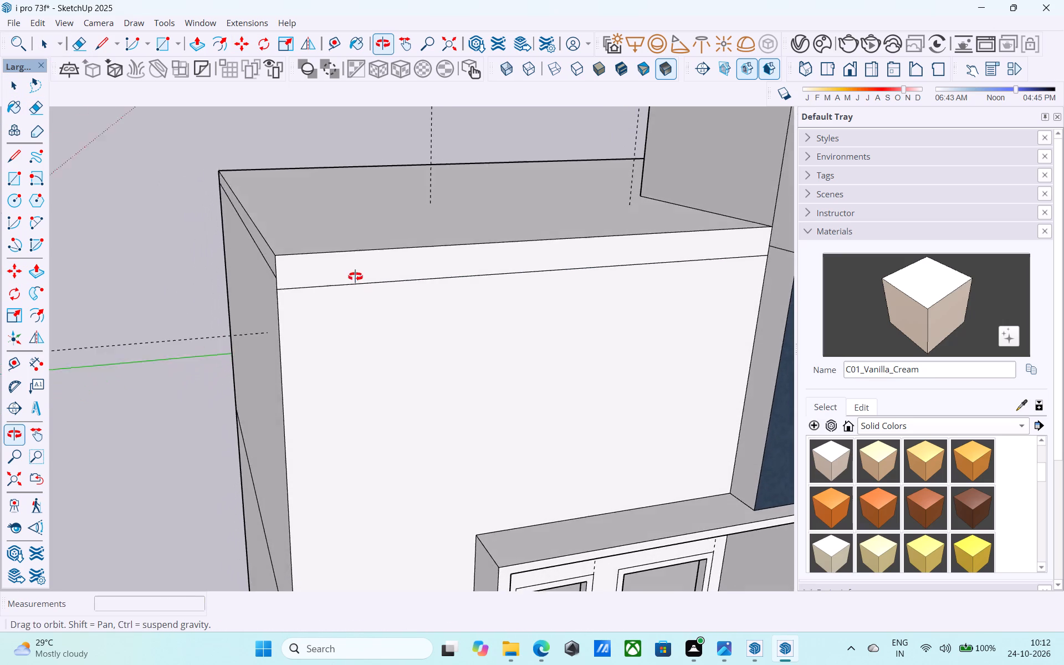
pyautogui.moveTo(355, 277); pyautogui.dragTo(356, 269, button='middle')
pyautogui.scroll(-5, 365, 273)
pyautogui.moveTo(371, 278); pyautogui.dragTo(375, 248, button='middle')
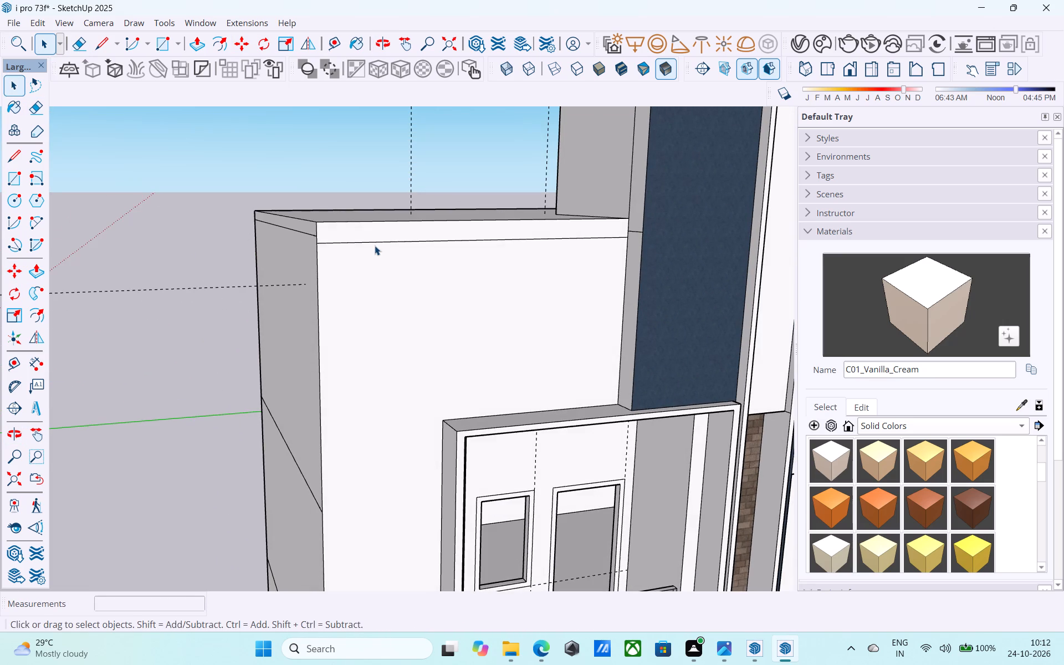
pyautogui.click(362, 237)
pyautogui.press('p')
pyautogui.click(347, 234)
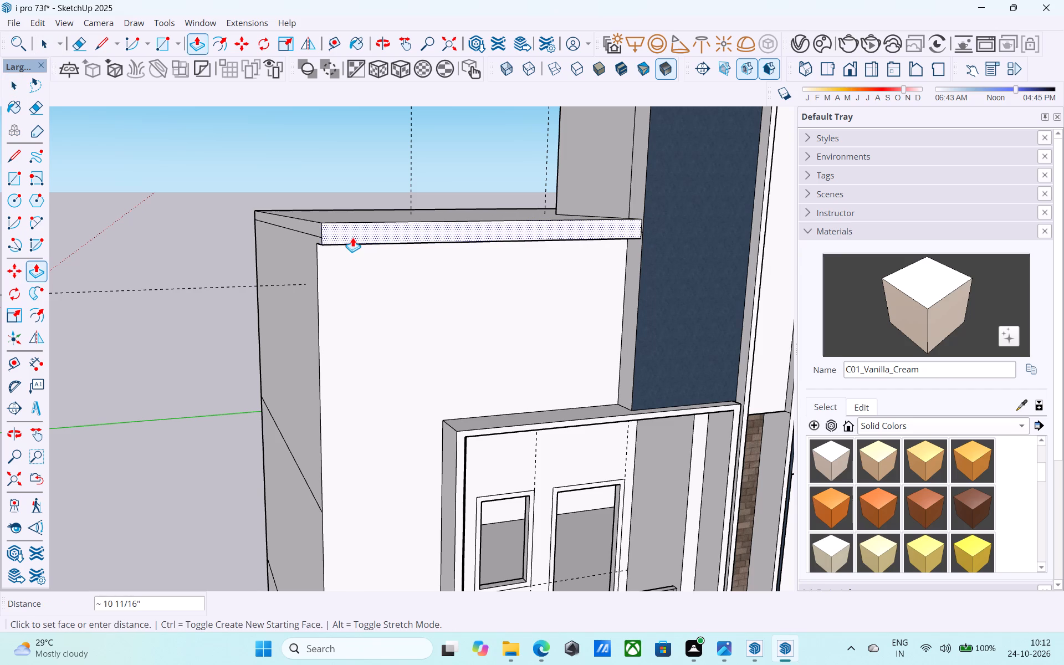
pyautogui.write('6"')
pyautogui.press('Return')
pyautogui.press('space')
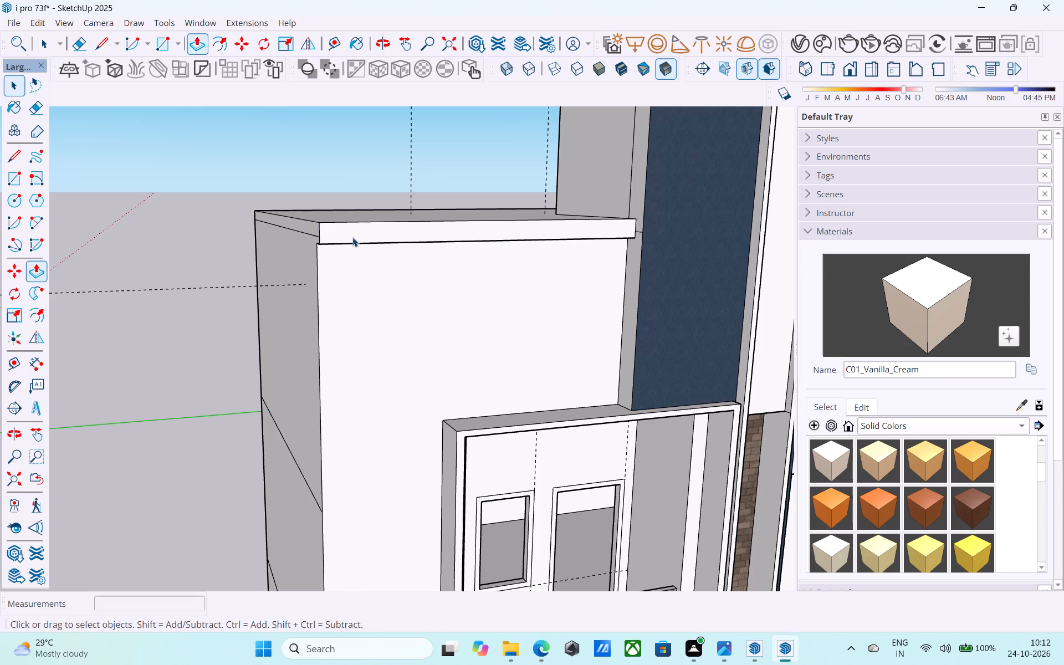
# Examine the projecting roof band and the building's massing from the front, above and both sides.
pyautogui.scroll(-6, 352, 234)
pyautogui.moveTo(349, 239); pyautogui.dragTo(334, 172, button='middle')
pyautogui.scroll(-5, 325, 188)
pyautogui.moveTo(411, 203); pyautogui.dragTo(288, 198, button='middle')
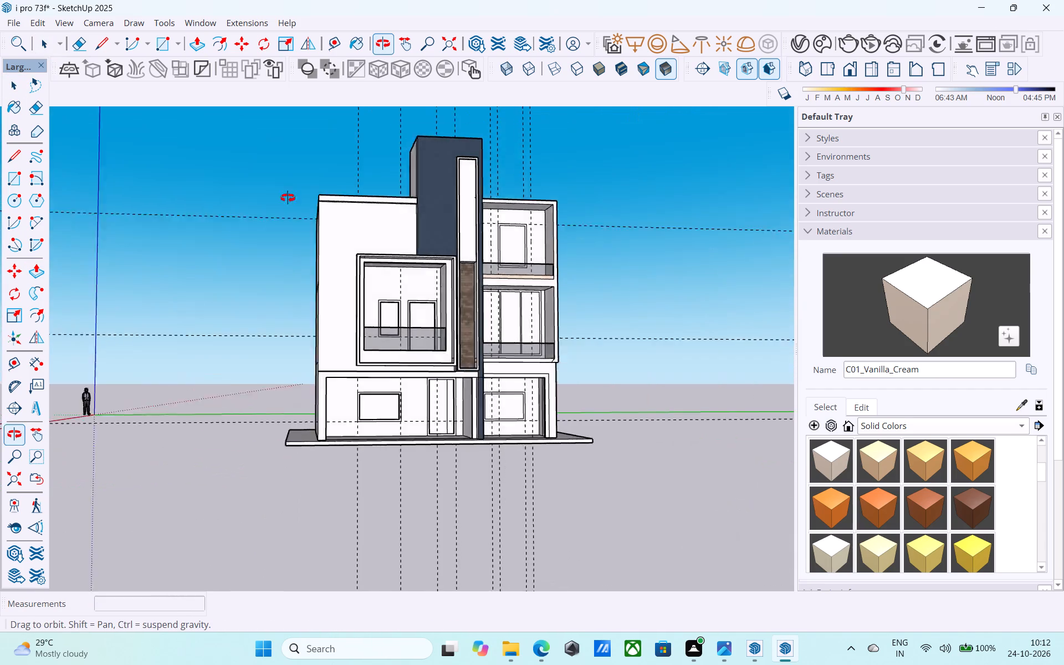
pyautogui.moveTo(288, 198); pyautogui.dragTo(426, 375, button='middle')
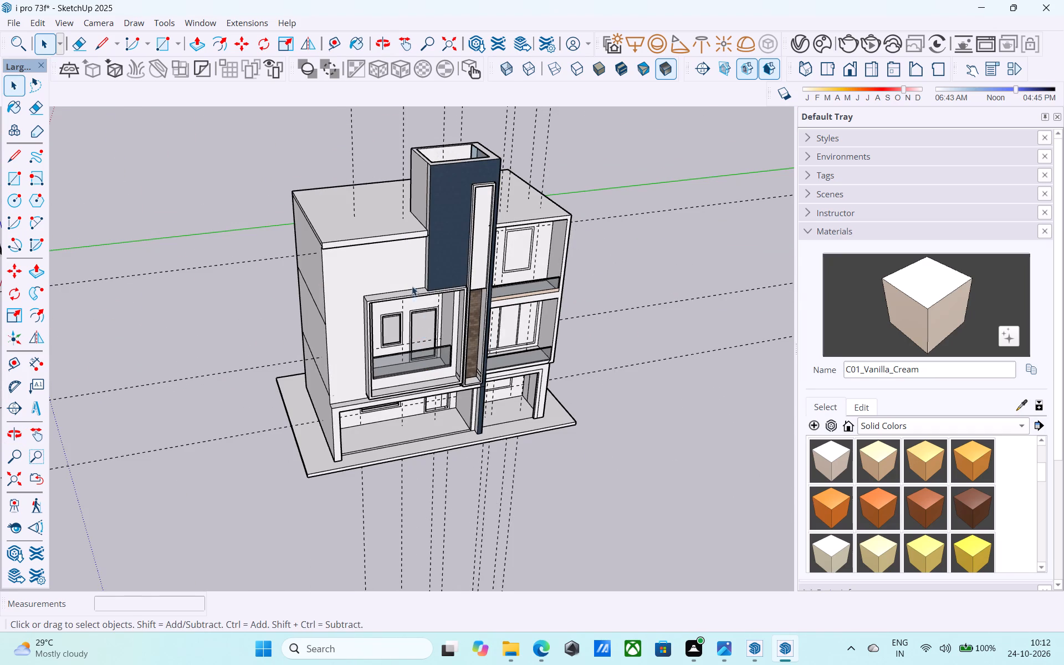
pyautogui.scroll(3, 412, 228)
pyautogui.moveTo(402, 233); pyautogui.dragTo(427, 184, button='middle')
pyautogui.scroll(3, 427, 185)
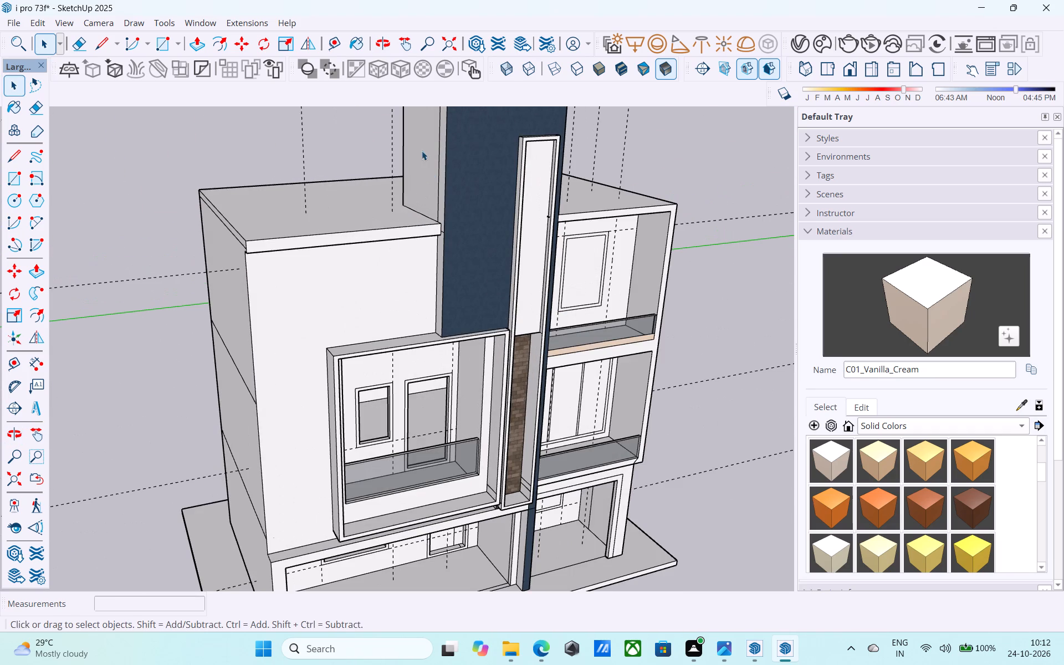
pyautogui.moveTo(423, 326); pyautogui.dragTo(211, 224, button='middle')
pyautogui.scroll(-2, 323, 252)
pyautogui.moveTo(344, 257); pyautogui.dragTo(132, 303, button='middle')
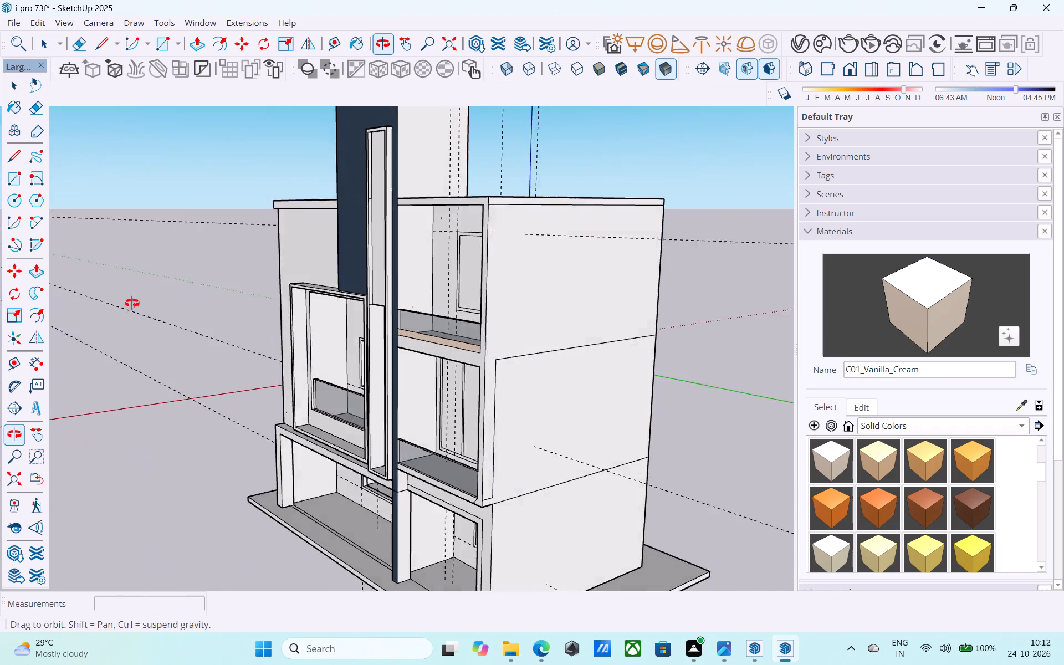
pyautogui.moveTo(132, 303); pyautogui.dragTo(130, 303, button='middle')
pyautogui.moveTo(135, 303); pyautogui.dragTo(235, 295, button='middle')
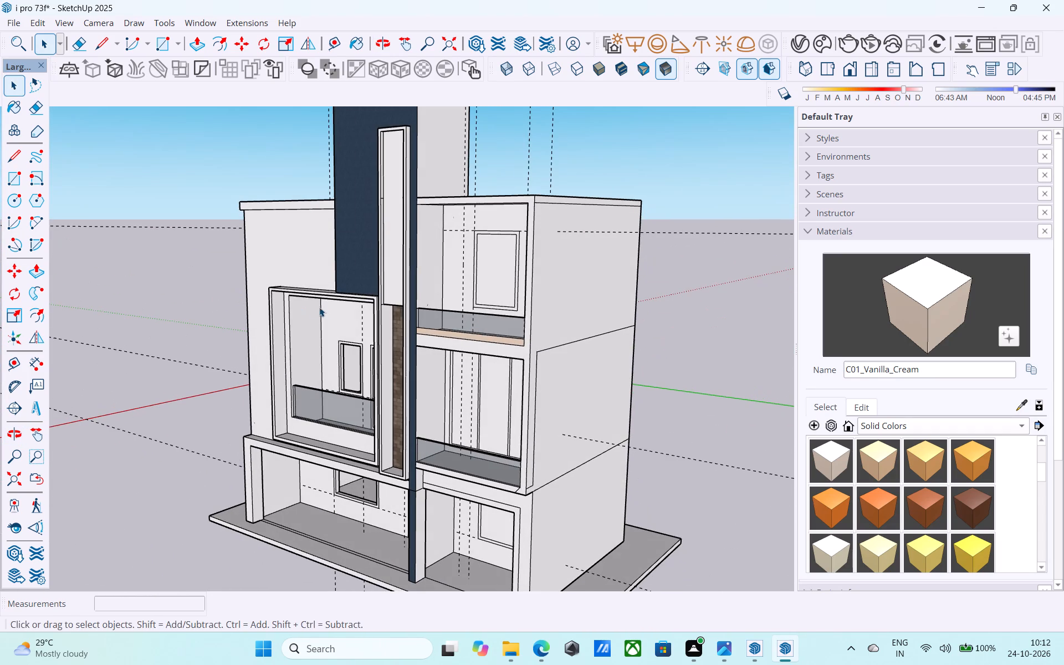
pyautogui.keyDown('shift'); pyautogui.moveTo(315, 308); pyautogui.dragTo(378, 345, button='middle'); pyautogui.keyUp('shift')
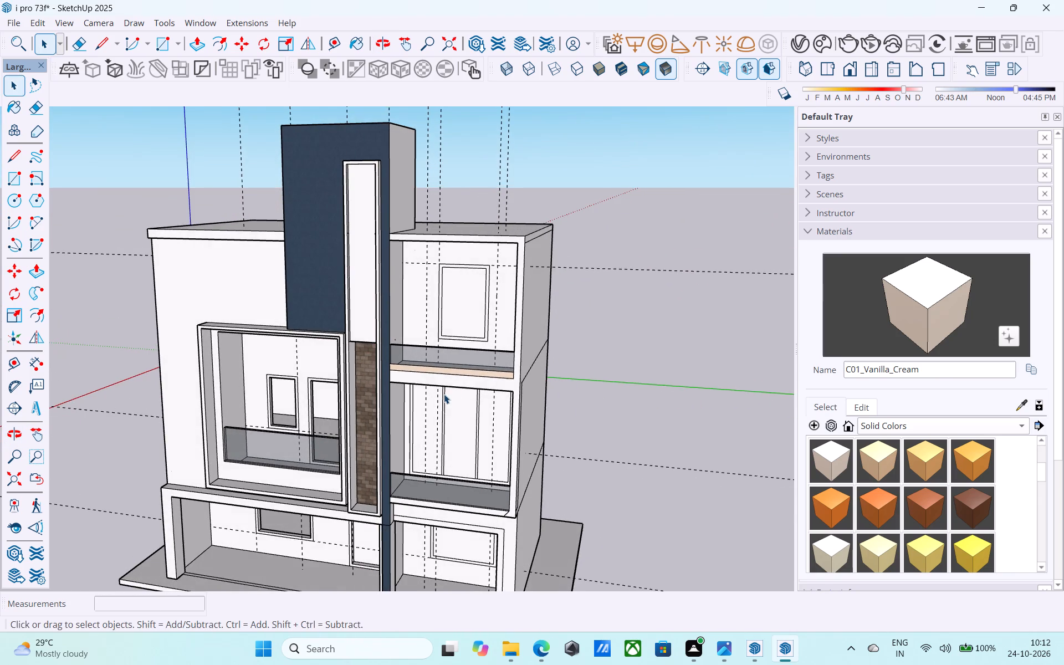
pyautogui.keyDown('shift'); pyautogui.moveTo(444, 394); pyautogui.dragTo(416, 325, button='middle'); pyautogui.keyUp('shift')
# Erase the short diagonal edge at the lower outer corner of the first-floor balcony frame.
pyautogui.moveTo(412, 422); pyautogui.dragTo(318, 252, button='middle')
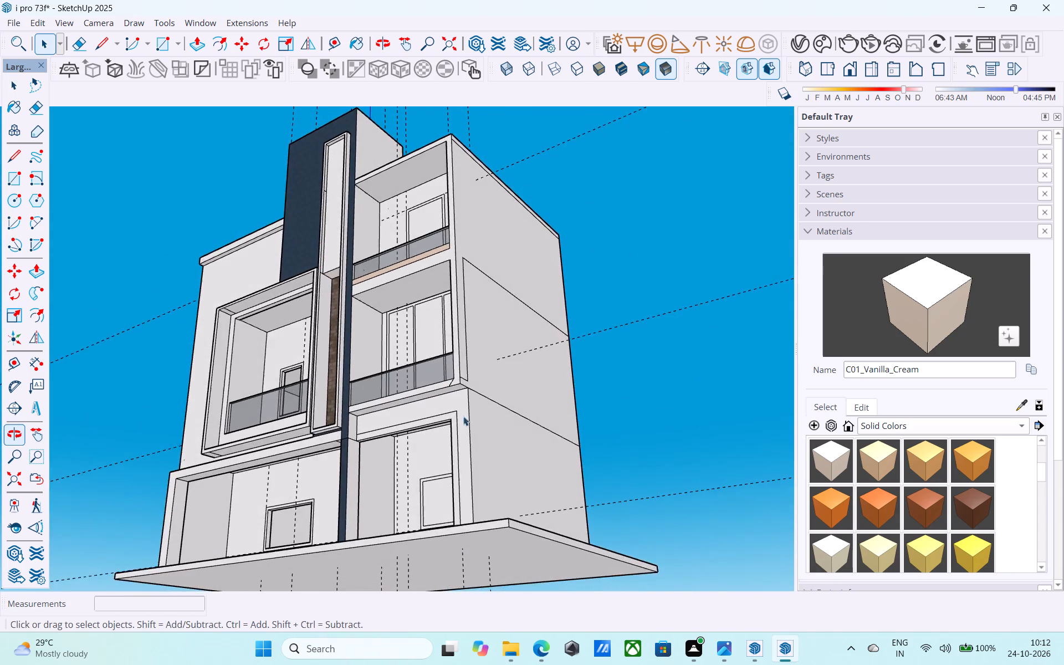
pyautogui.scroll(13, 470, 420)
pyautogui.press('e')
pyautogui.scroll(4, 450, 376)
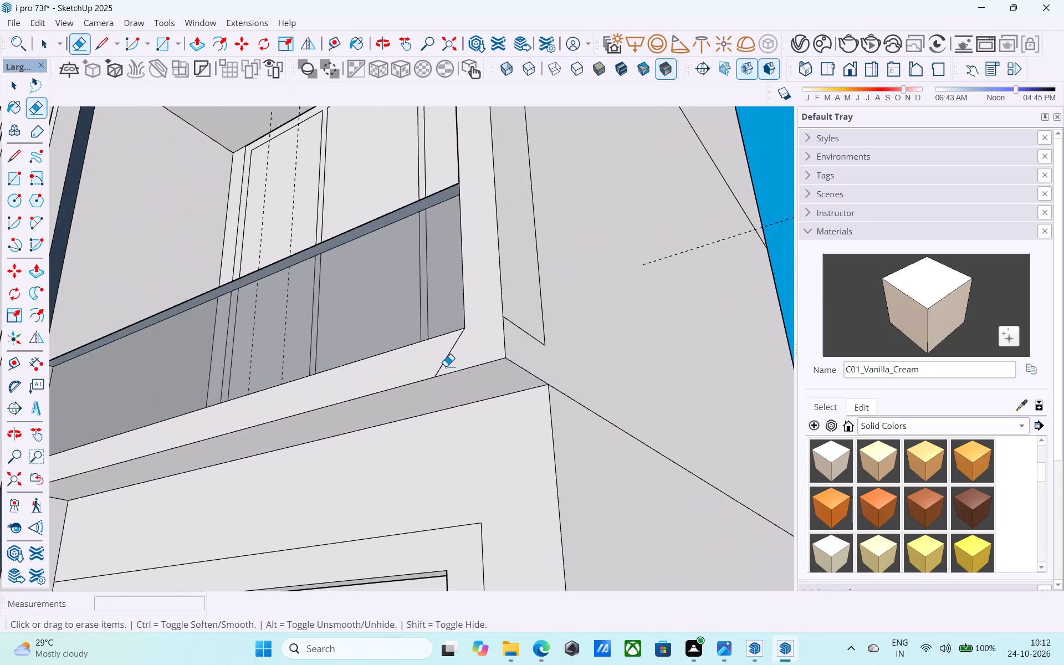
pyautogui.click(444, 366)
pyautogui.press('space')
# Paint the right bay's ground-floor surround and the upper balcony frame with the Carpet_04_1K fabric material.
pyautogui.scroll(-12, 438, 359)
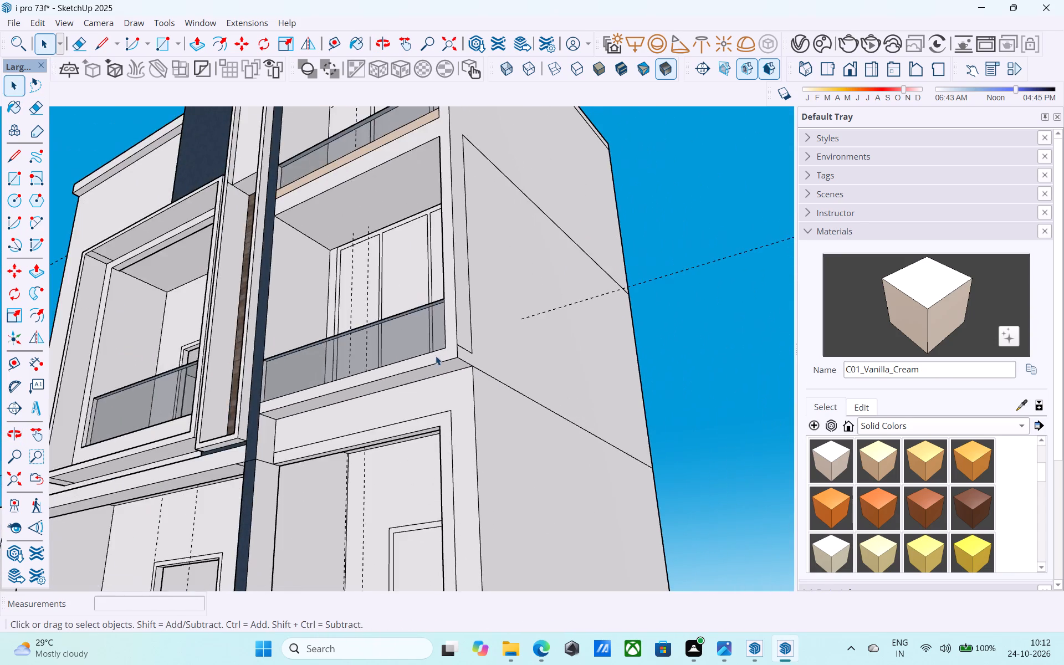
pyautogui.moveTo(436, 356); pyautogui.dragTo(548, 462, button='middle')
pyautogui.scroll(-1, 547, 462)
pyautogui.scroll(1, 557, 457)
pyautogui.scroll(-2, 880, 492)
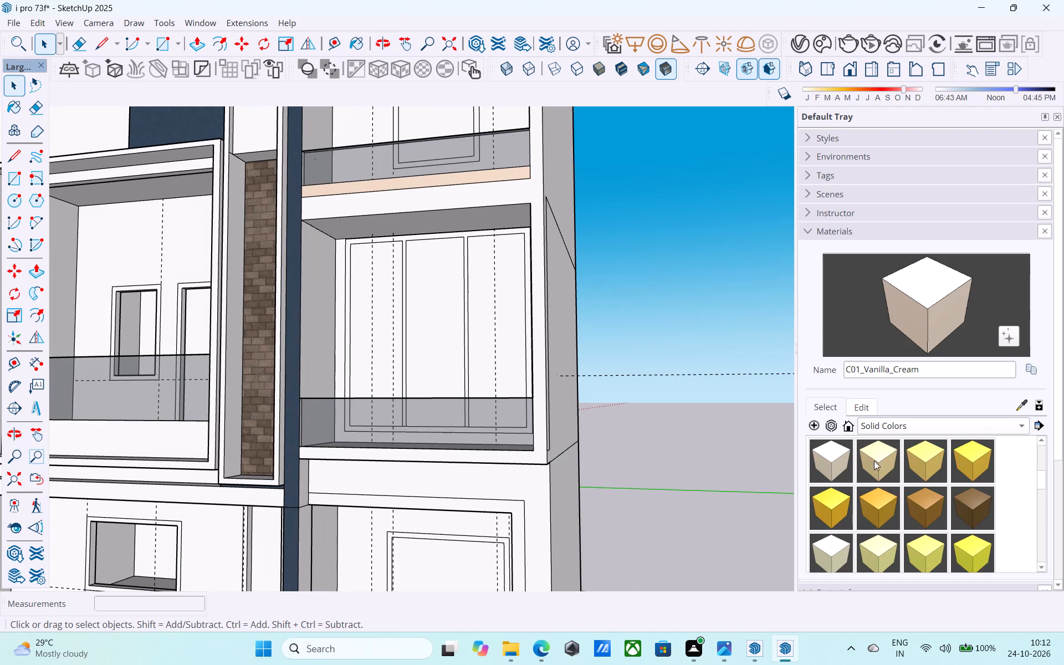
pyautogui.click(876, 429)
pyautogui.click(885, 325)
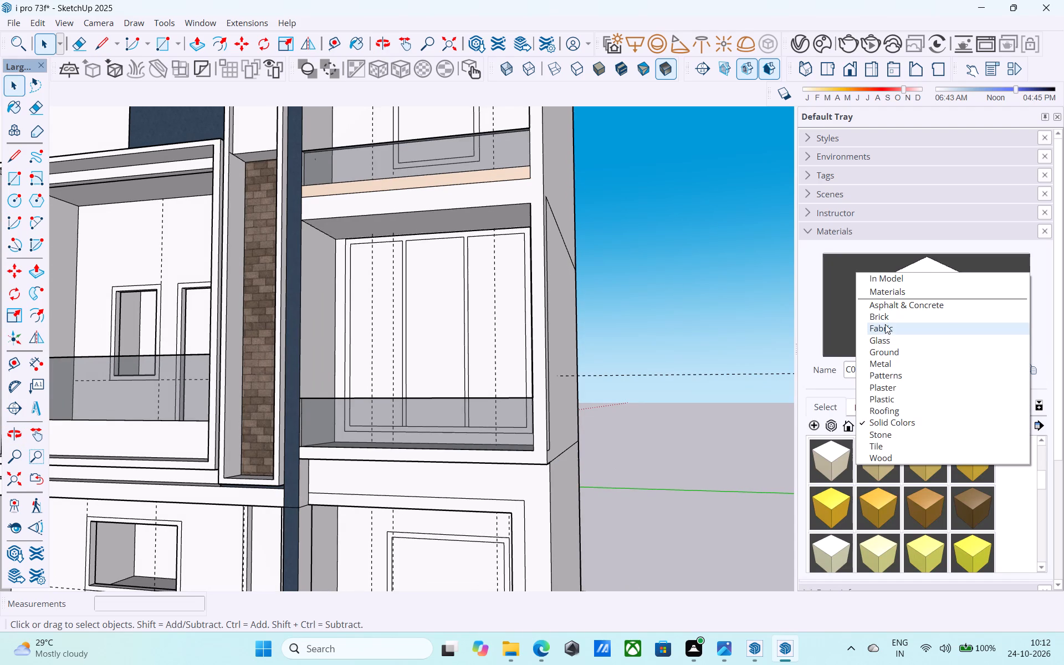
pyautogui.click(871, 461)
pyautogui.click(449, 482)
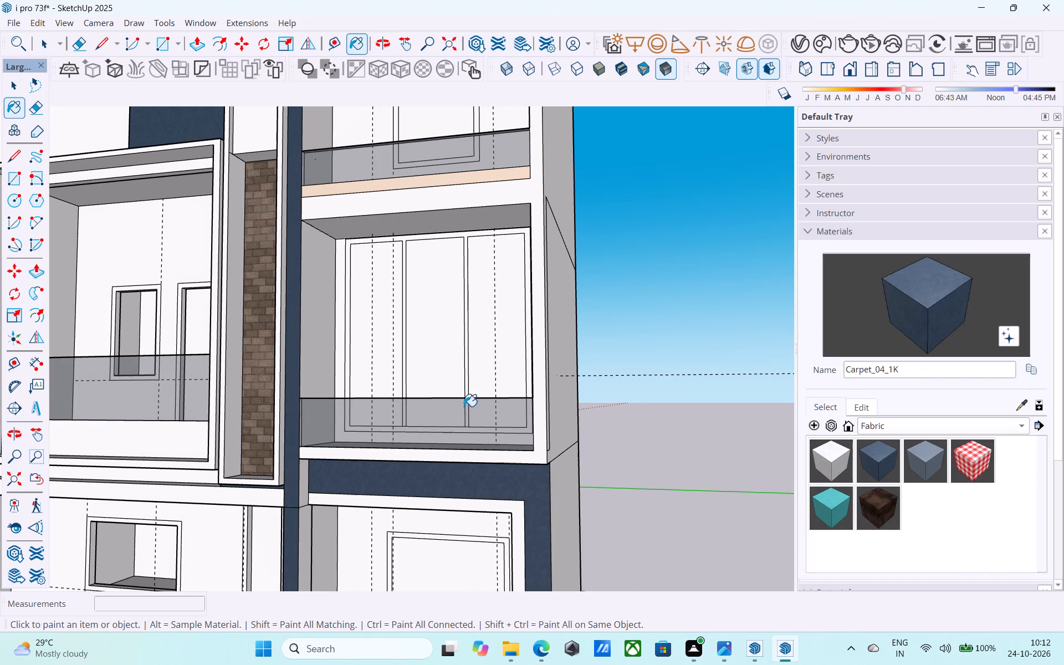
pyautogui.click(480, 202)
pyautogui.scroll(-14, 484, 215)
pyautogui.moveTo(487, 298); pyautogui.dragTo(531, 359, button='middle')
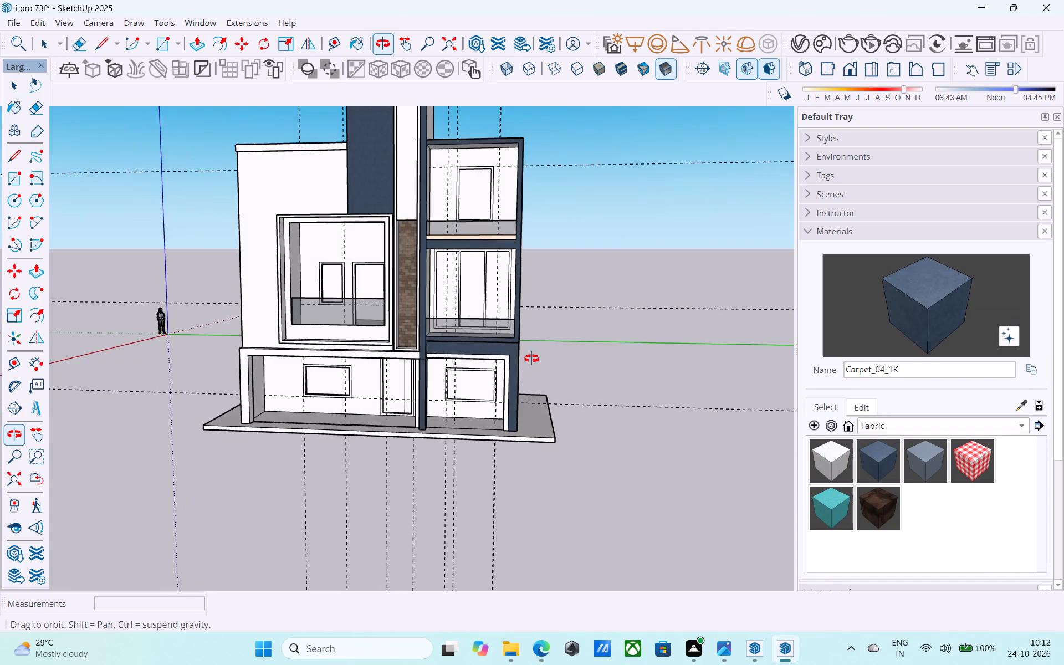
pyautogui.moveTo(531, 359); pyautogui.dragTo(533, 357, button='middle')
pyautogui.scroll(5, 513, 366)
pyautogui.scroll(-6, 477, 341)
pyautogui.scroll(10, 476, 341)
pyautogui.press('space')
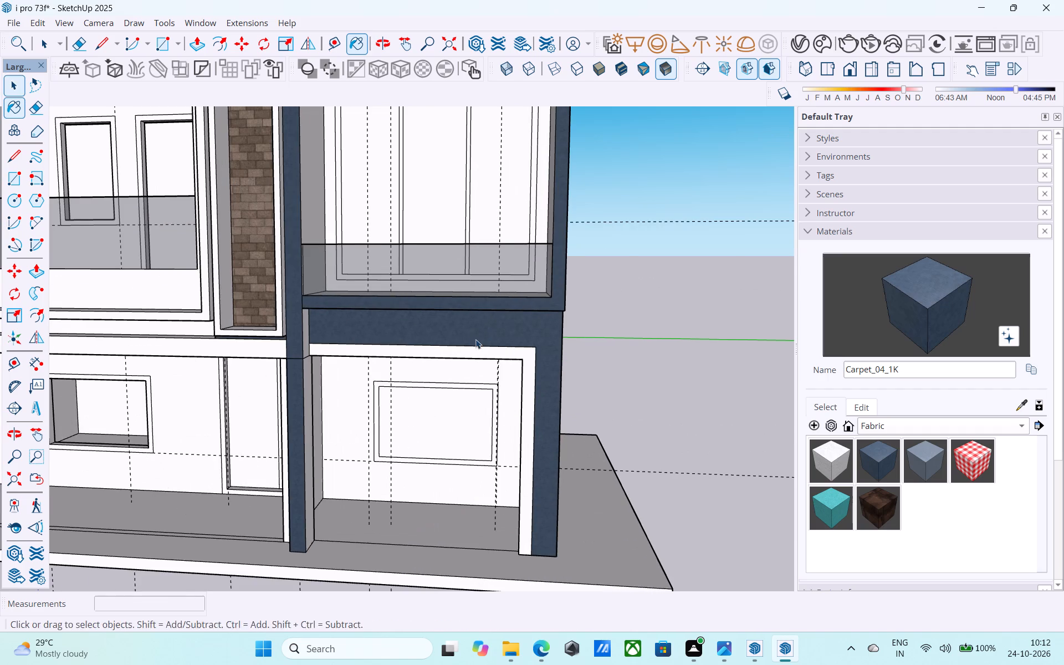
# Examine the painted right bay, focusing on the corner where the balcony frame meets the ground-floor surround.
pyautogui.moveTo(461, 335); pyautogui.dragTo(381, 341, button='middle')
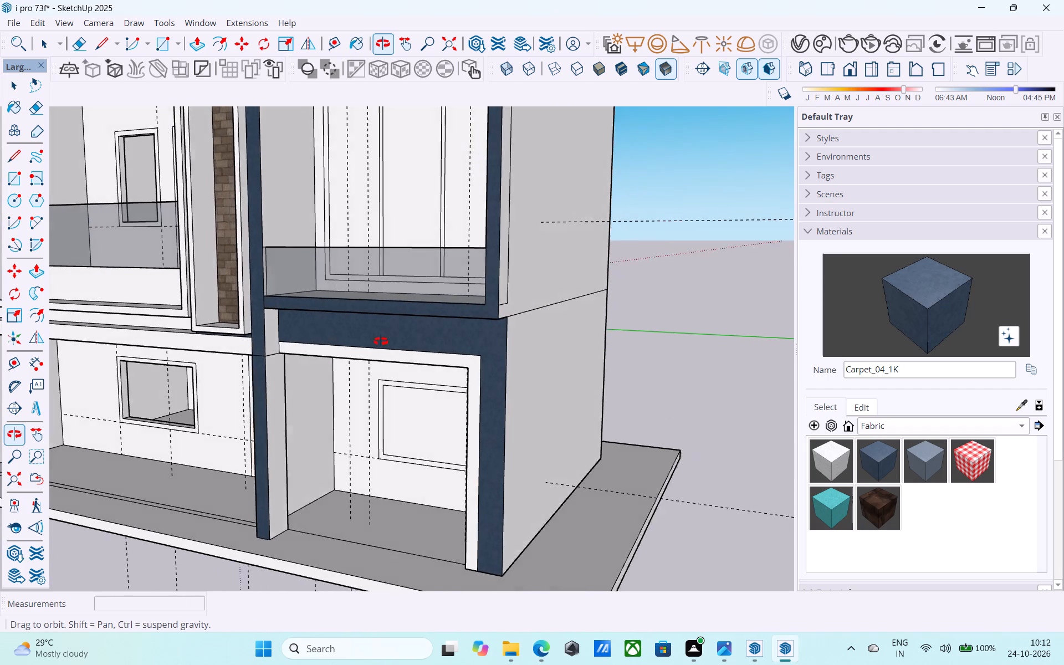
pyautogui.moveTo(381, 341); pyautogui.dragTo(514, 339, button='middle')
pyautogui.scroll(-1, 514, 337)
pyautogui.scroll(1, 514, 337)
pyautogui.scroll(-10, 514, 337)
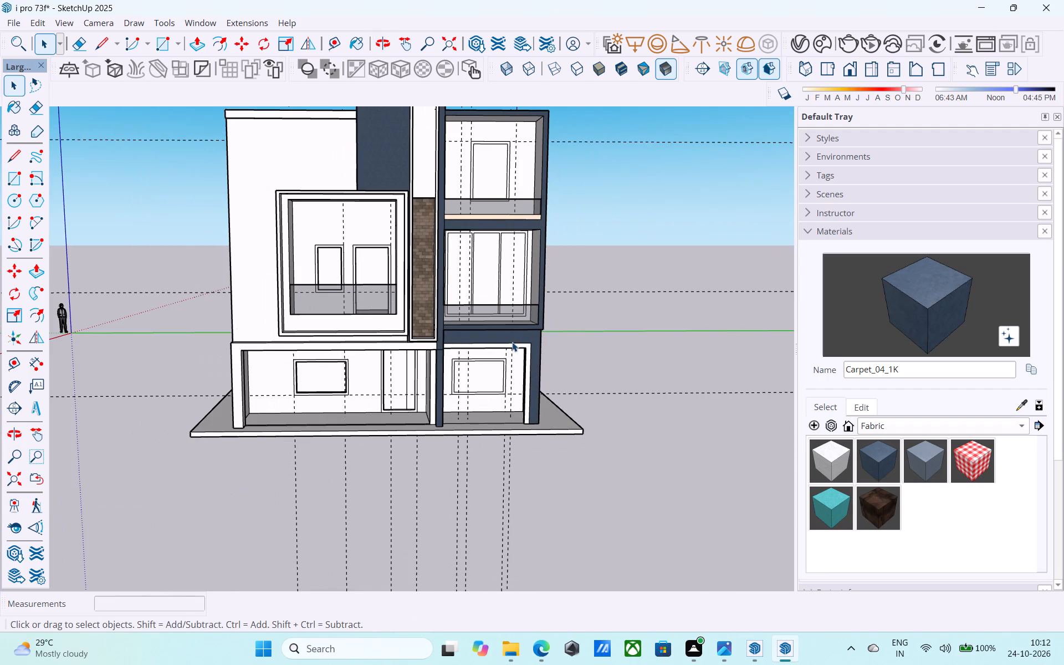
pyautogui.keyDown('shift'); pyautogui.moveTo(512, 342); pyautogui.dragTo(415, 416, button='middle'); pyautogui.keyUp('shift')
pyautogui.scroll(6, 524, 402)
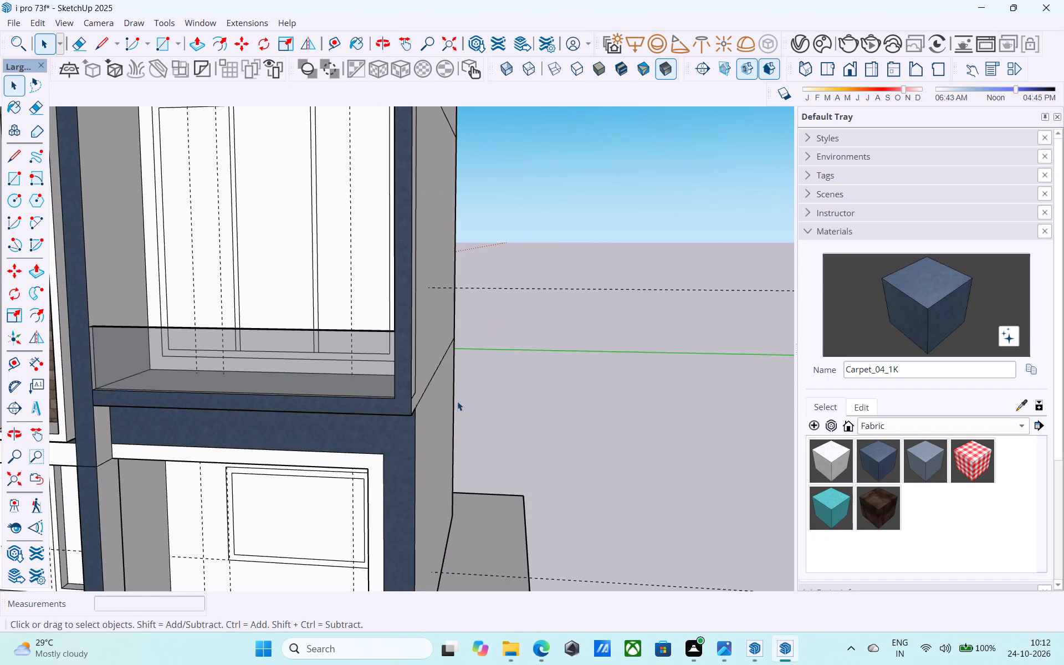
pyautogui.keyDown('shift'); pyautogui.moveTo(457, 401); pyautogui.dragTo(498, 403, button='middle'); pyautogui.keyUp('shift')
pyautogui.scroll(1, 478, 405)
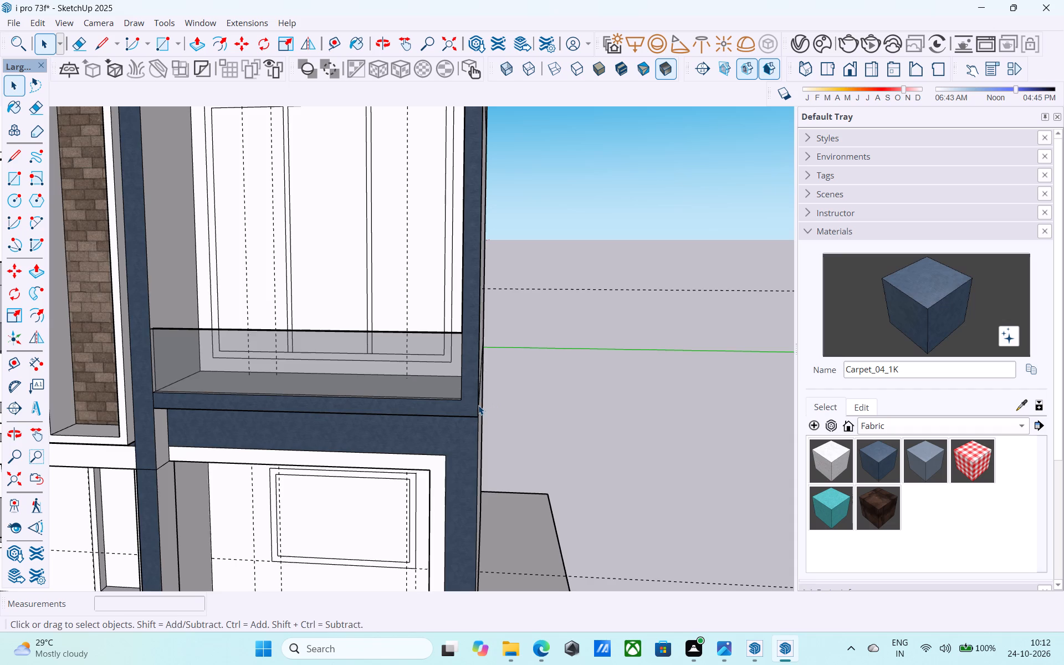
pyautogui.scroll(1, 478, 405)
pyautogui.keyDown('shift'); pyautogui.moveTo(474, 405); pyautogui.dragTo(471, 356, button='middle'); pyautogui.keyUp('shift')
pyautogui.scroll(3, 461, 363)
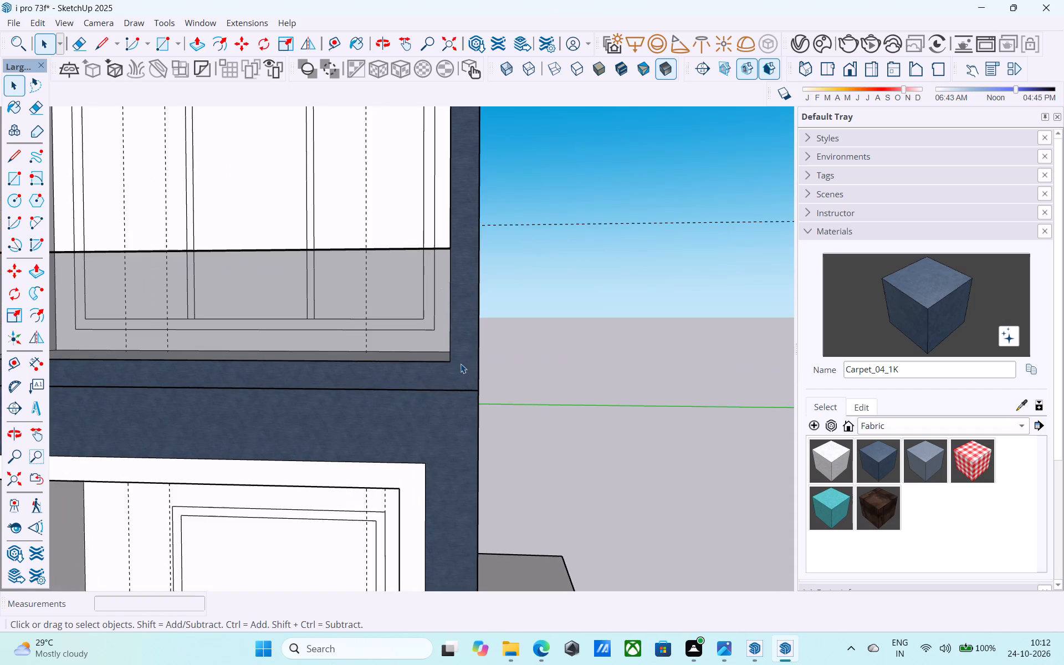
# Draw a short vertical line across the first-floor balcony frame's bottom strip, from its inner lower corner to the bottom edge.
pyautogui.press('l')
pyautogui.click(451, 360)
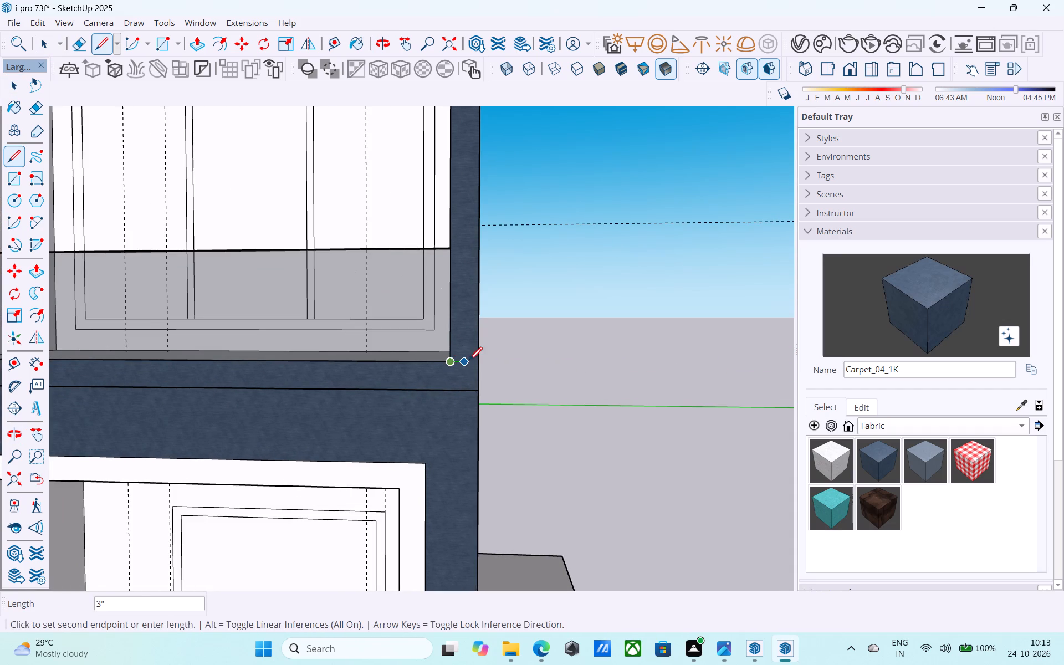
pyautogui.click(447, 390)
pyautogui.press('space')
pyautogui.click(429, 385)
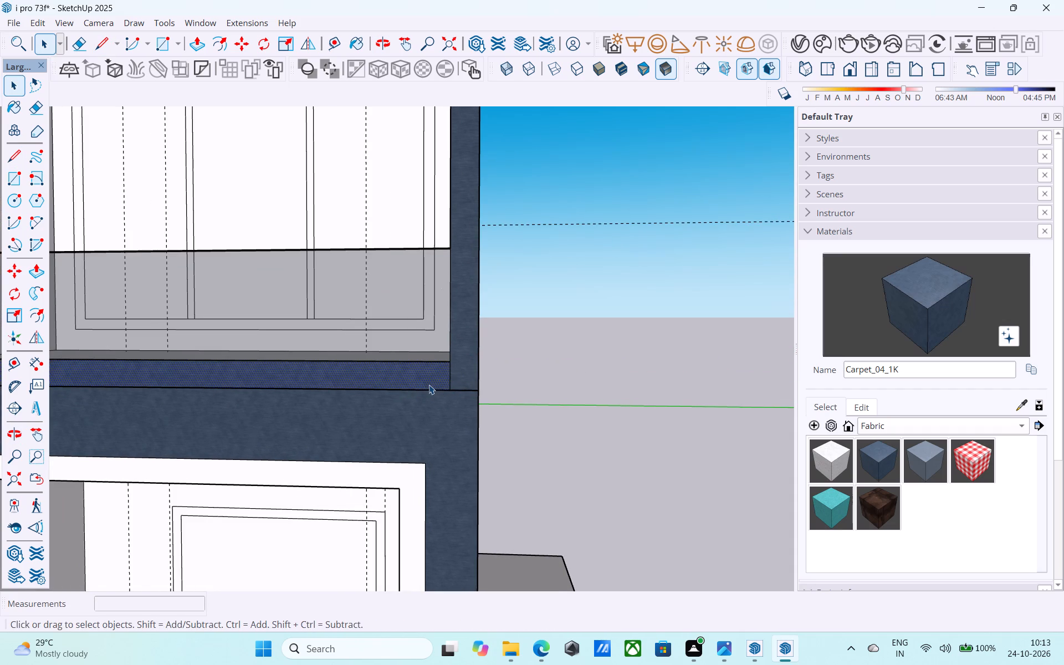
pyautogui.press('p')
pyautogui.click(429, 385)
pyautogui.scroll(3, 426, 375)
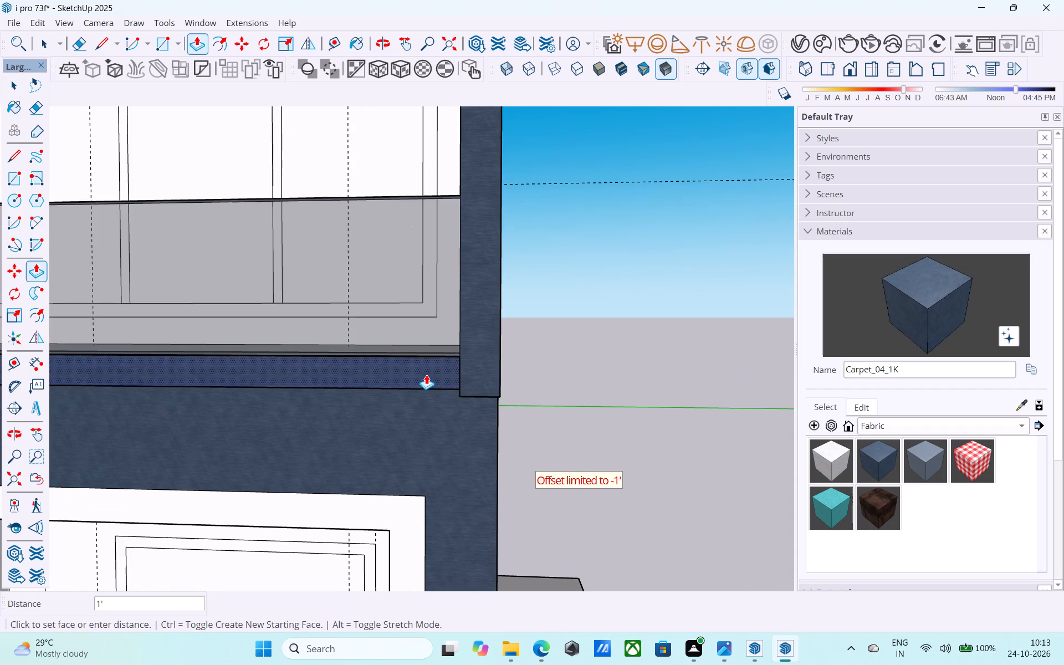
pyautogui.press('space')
# Push the first-floor balcony frame's outer post back flush with the ground-floor surround below.
pyautogui.scroll(-2, 429, 374)
pyautogui.scroll(1, 429, 376)
pyautogui.scroll(-11, 429, 376)
pyautogui.moveTo(432, 390); pyautogui.dragTo(453, 302, button='middle')
pyautogui.scroll(6, 456, 331)
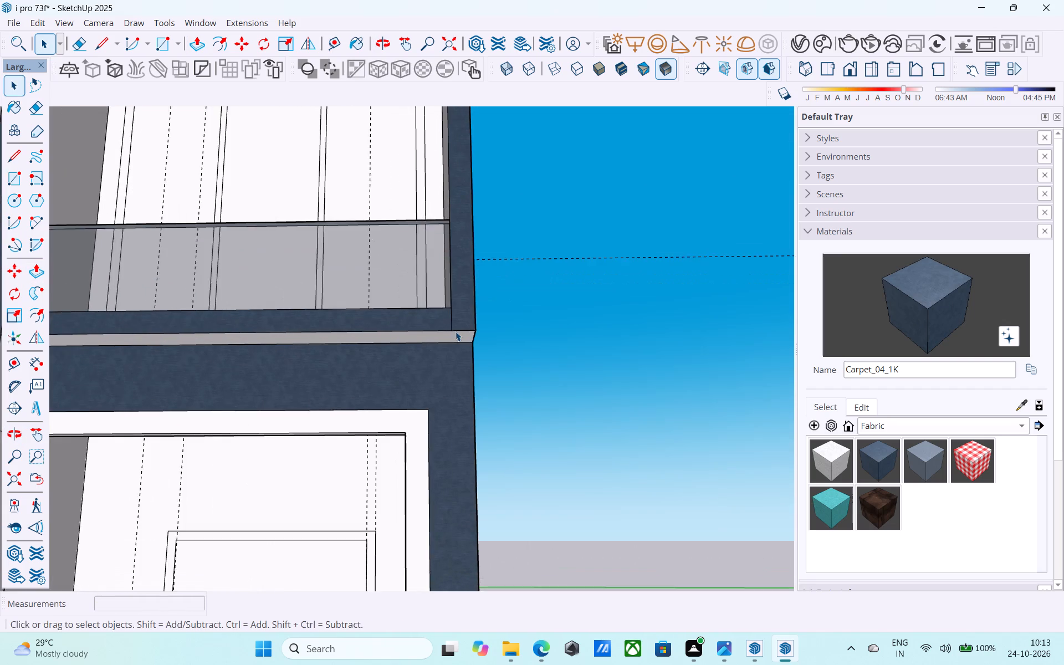
pyautogui.click(458, 323)
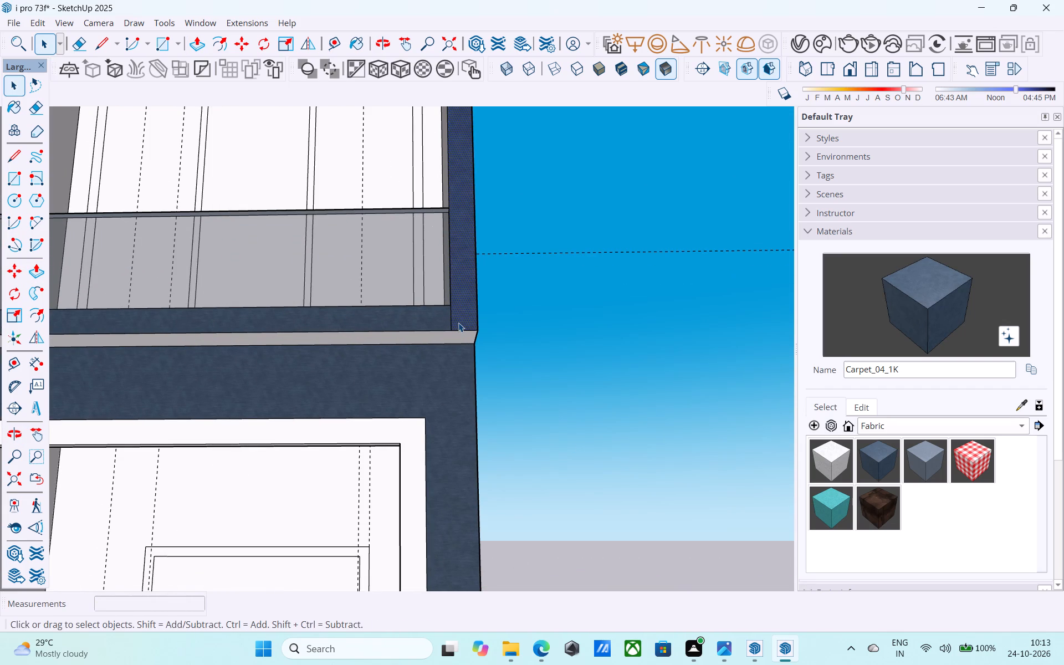
pyautogui.press('p')
pyautogui.click(458, 323)
pyautogui.click(457, 372)
# Paint the front edges of the first- and second-floor balcony slabs with the Carpet_01_1K fabric material.
pyautogui.scroll(-16, 459, 368)
pyautogui.moveTo(447, 371); pyautogui.dragTo(441, 446, button='middle')
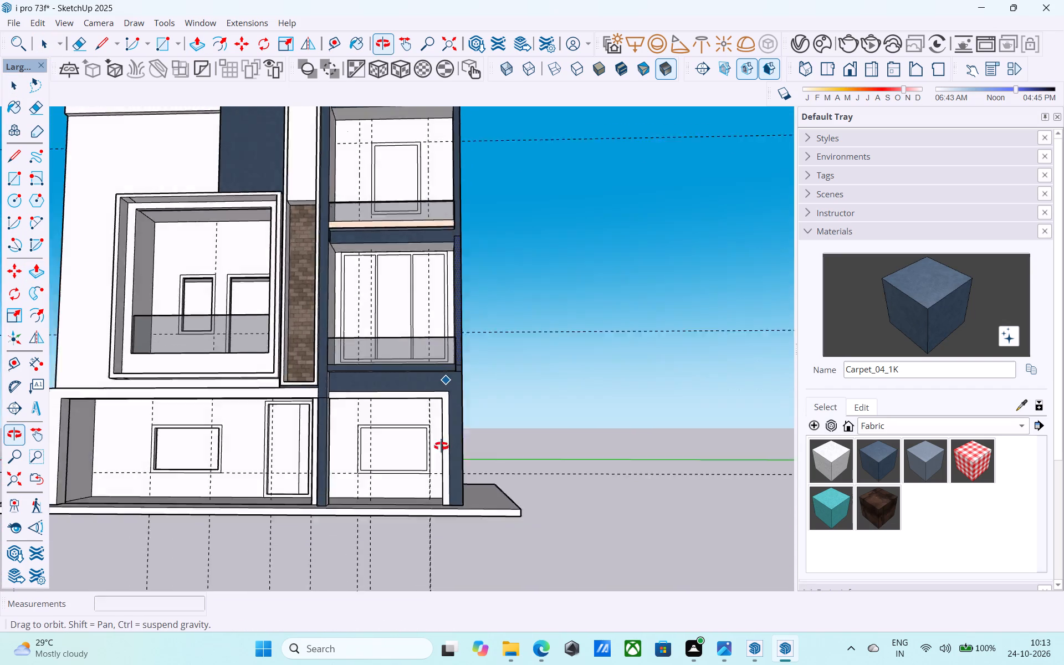
pyautogui.moveTo(441, 446); pyautogui.dragTo(371, 503, button='middle')
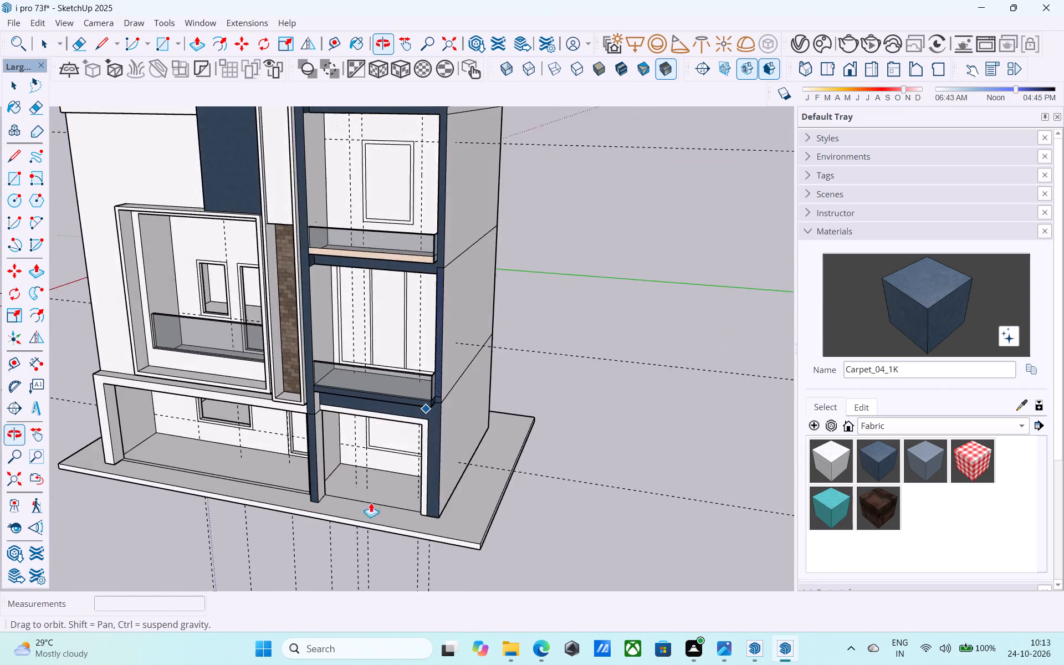
pyautogui.moveTo(371, 503); pyautogui.dragTo(355, 547, button='middle')
pyautogui.scroll(9, 410, 449)
pyautogui.moveTo(446, 389); pyautogui.dragTo(418, 387, button='middle')
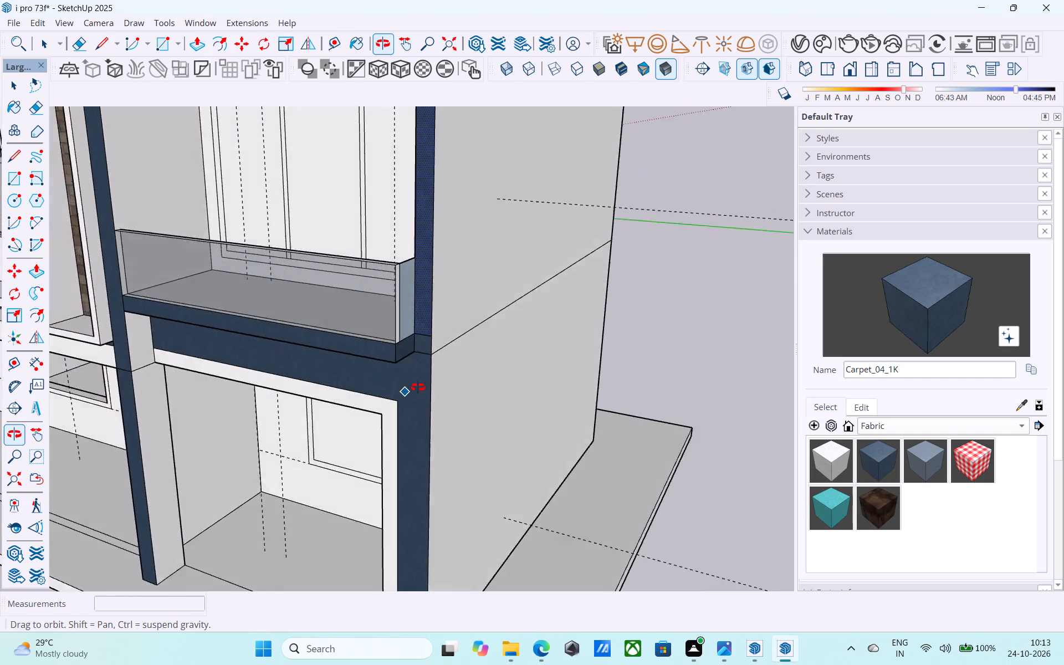
pyautogui.moveTo(418, 387); pyautogui.dragTo(472, 377, button='middle')
pyautogui.click(834, 458)
pyautogui.click(390, 330)
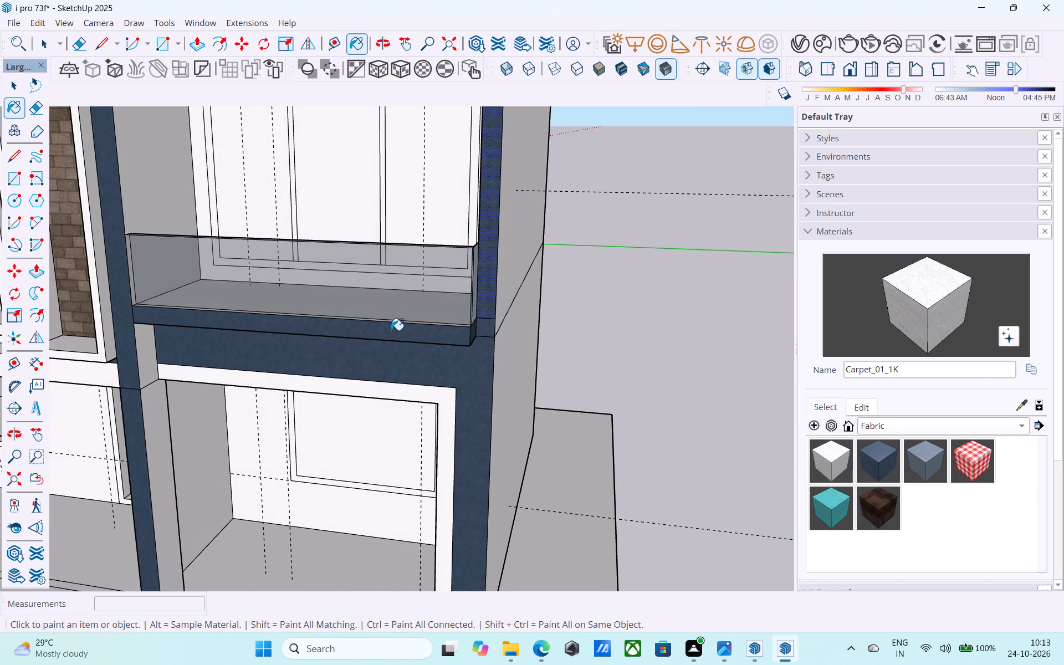
pyautogui.scroll(-5, 393, 330)
pyautogui.scroll(2, 393, 330)
pyautogui.scroll(-2, 393, 330)
pyautogui.scroll(1, 393, 336)
pyautogui.scroll(-5, 394, 336)
pyautogui.moveTo(374, 326); pyautogui.dragTo(428, 468, button='middle')
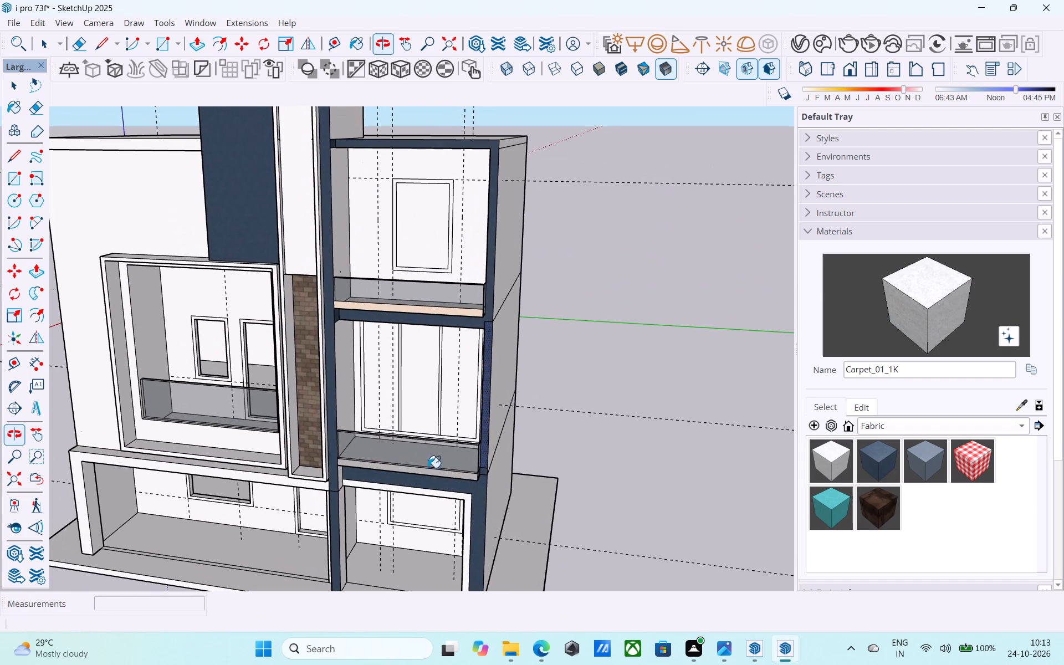
pyautogui.click(416, 311)
# Paint the second-floor balcony's back wall around the window with the Denim_03_1K fabric material.
pyautogui.scroll(-6, 416, 311)
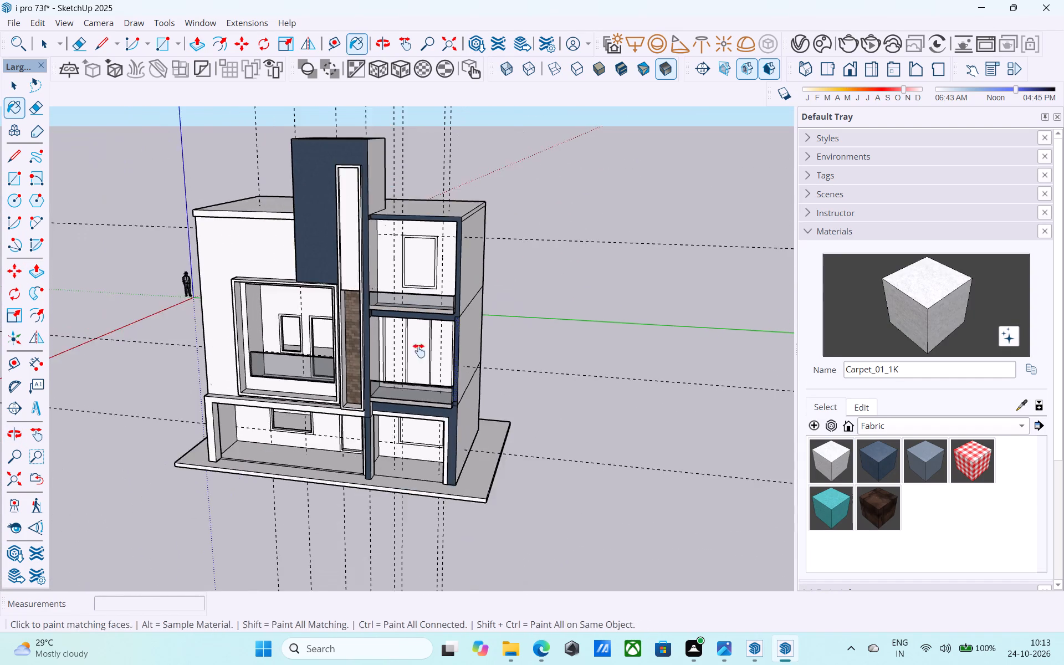
pyautogui.keyDown('shift'); pyautogui.moveTo(418, 345); pyautogui.dragTo(452, 374, button='middle'); pyautogui.keyUp('shift')
pyautogui.click(873, 445)
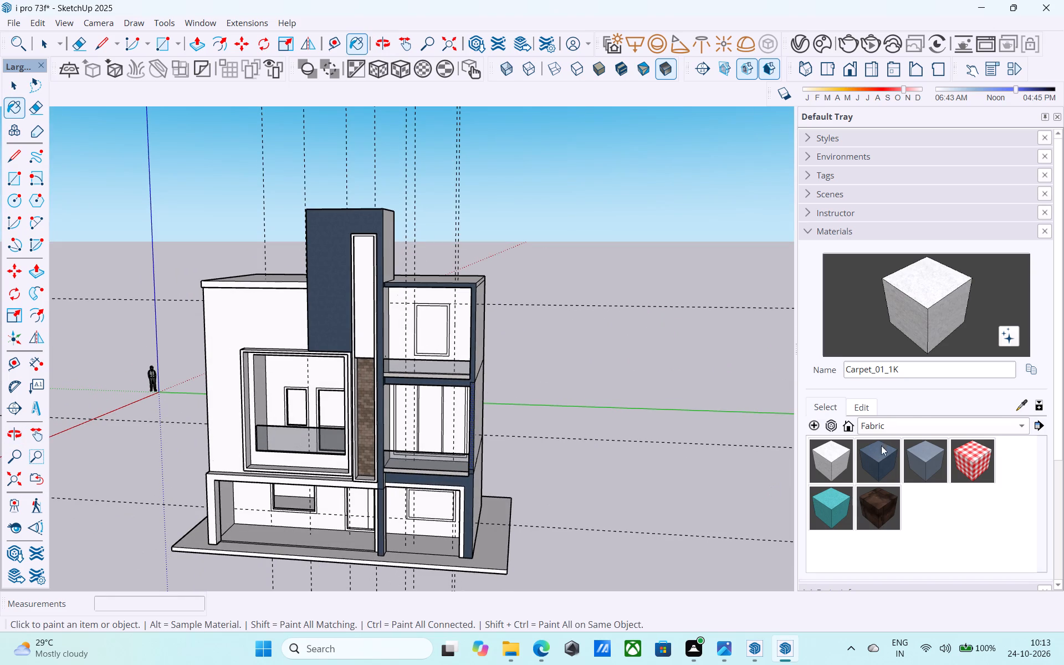
pyautogui.click(920, 453)
pyautogui.scroll(5, 424, 292)
pyautogui.click(374, 305)
# Paint the first-floor balcony's back wall around the sliding door with the same Denim_03_1K material.
pyautogui.scroll(-4, 382, 313)
pyautogui.scroll(1, 382, 315)
pyautogui.scroll(-1, 382, 315)
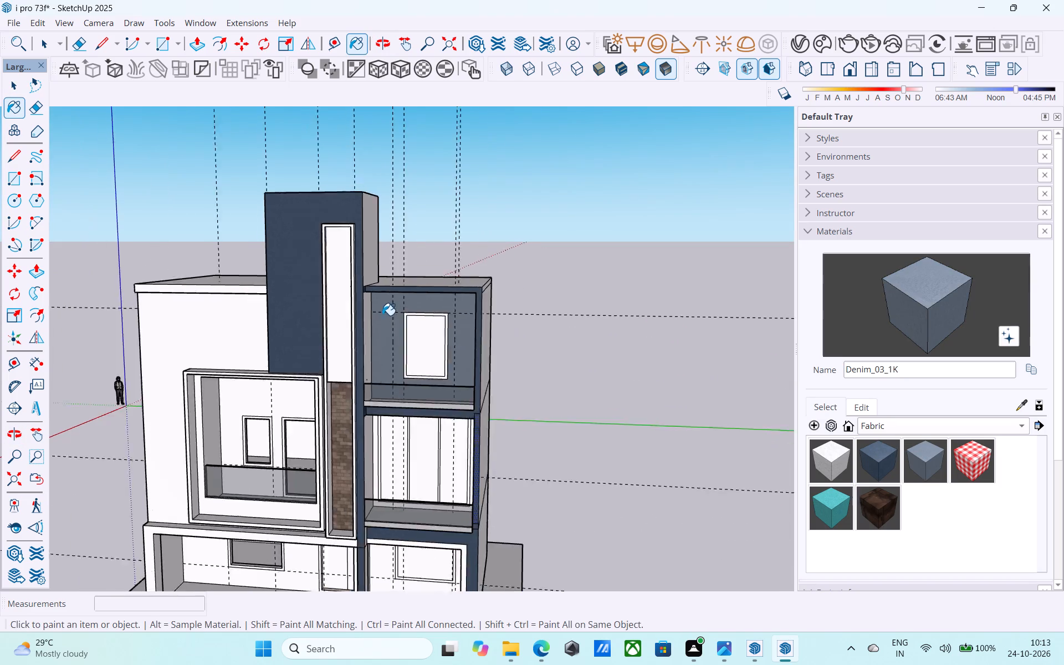
pyautogui.scroll(-1, 382, 315)
pyautogui.keyDown('shift'); pyautogui.moveTo(383, 318); pyautogui.dragTo(433, 213, button='middle'); pyautogui.keyUp('shift')
pyautogui.keyDown('shift'); pyautogui.moveTo(448, 287); pyautogui.dragTo(403, 150, button='middle'); pyautogui.keyUp('shift')
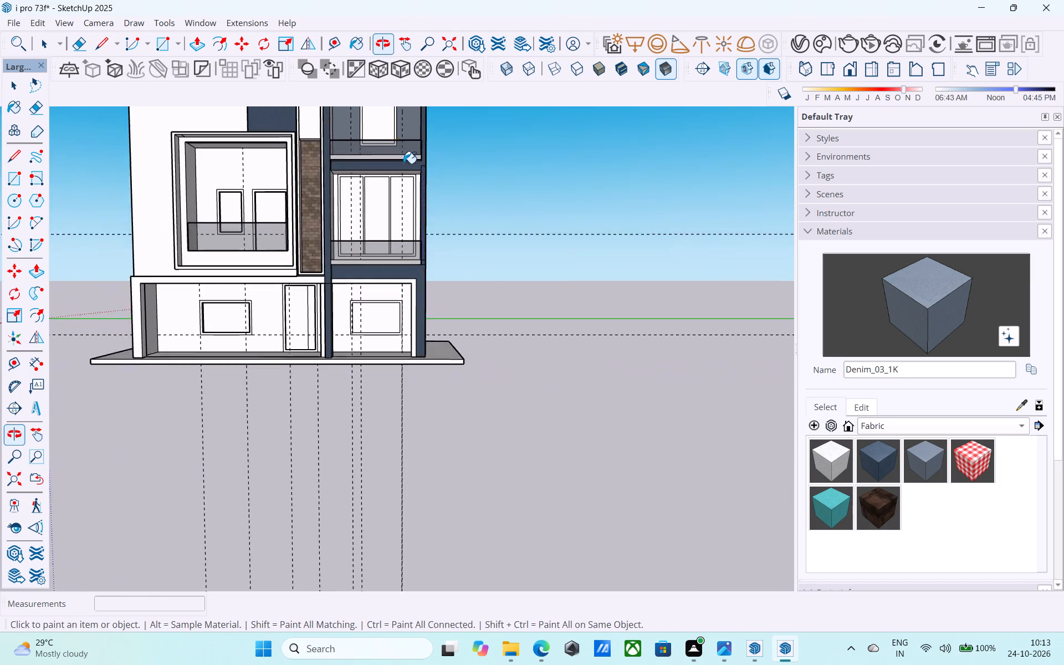
pyautogui.scroll(5, 403, 168)
pyautogui.scroll(-4, 377, 233)
pyautogui.keyDown('shift'); pyautogui.moveTo(372, 233); pyautogui.dragTo(365, 257, button='middle'); pyautogui.keyUp('shift')
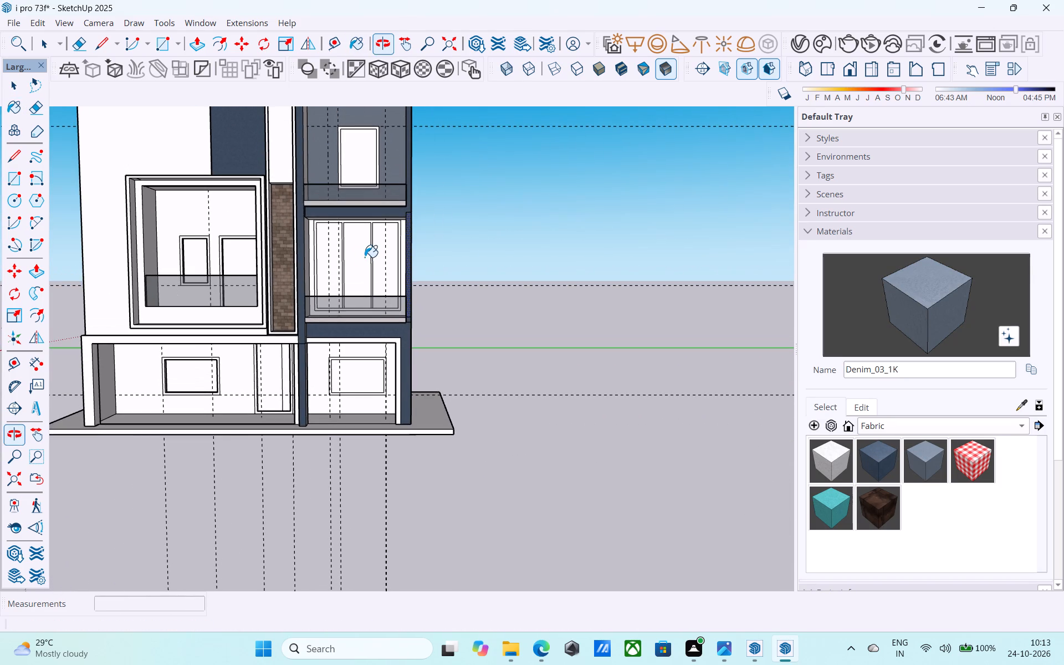
pyautogui.scroll(-3, 366, 251)
pyautogui.keyDown('shift'); pyautogui.moveTo(366, 254); pyautogui.dragTo(306, 290, button='middle'); pyautogui.keyUp('shift')
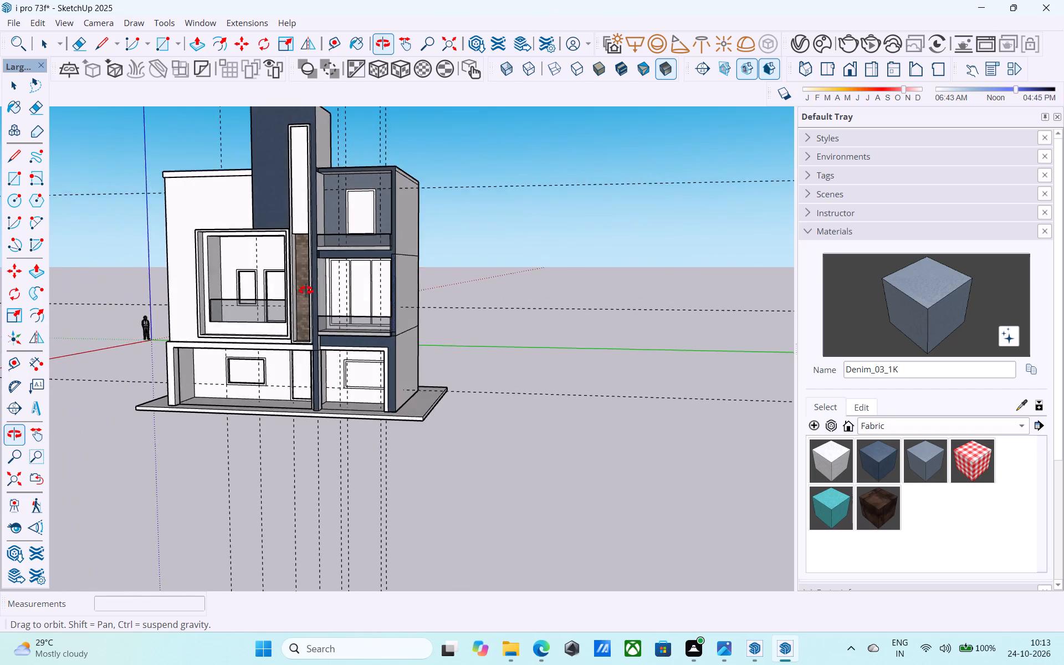
pyautogui.keyDown('shift'); pyautogui.moveTo(306, 290); pyautogui.dragTo(288, 205, button='middle'); pyautogui.keyUp('shift')
pyautogui.scroll(8, 330, 242)
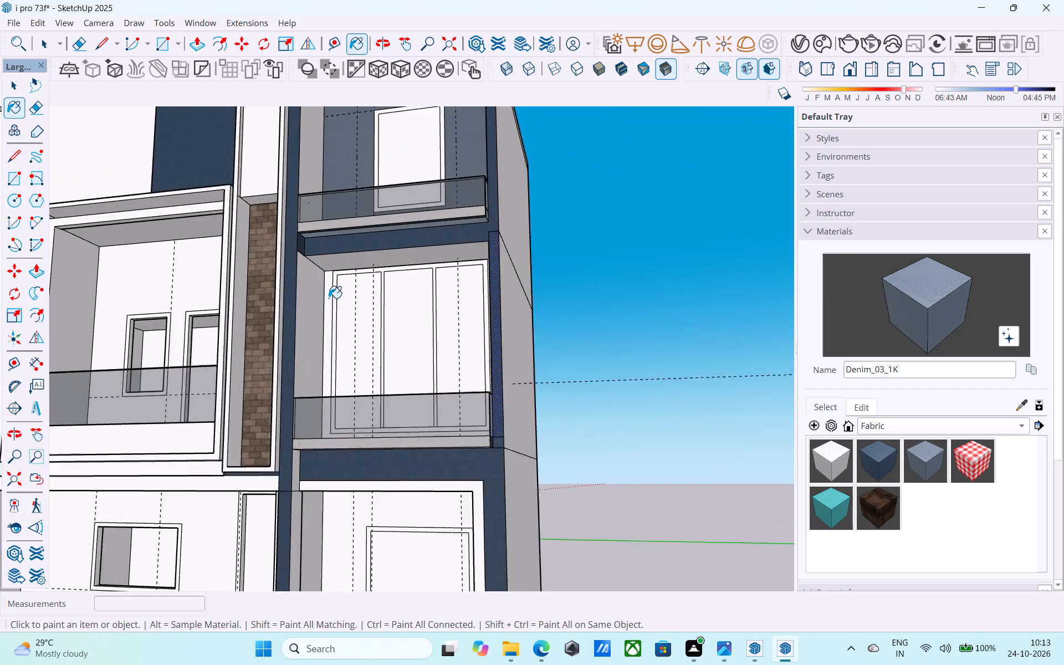
pyautogui.scroll(3, 329, 298)
pyautogui.click(328, 298)
# Examine the painted right bay and the overall colour balance of the front elevation.
pyautogui.scroll(-11, 326, 276)
pyautogui.keyDown('shift'); pyautogui.moveTo(326, 275); pyautogui.dragTo(403, 408, button='middle'); pyautogui.keyUp('shift')
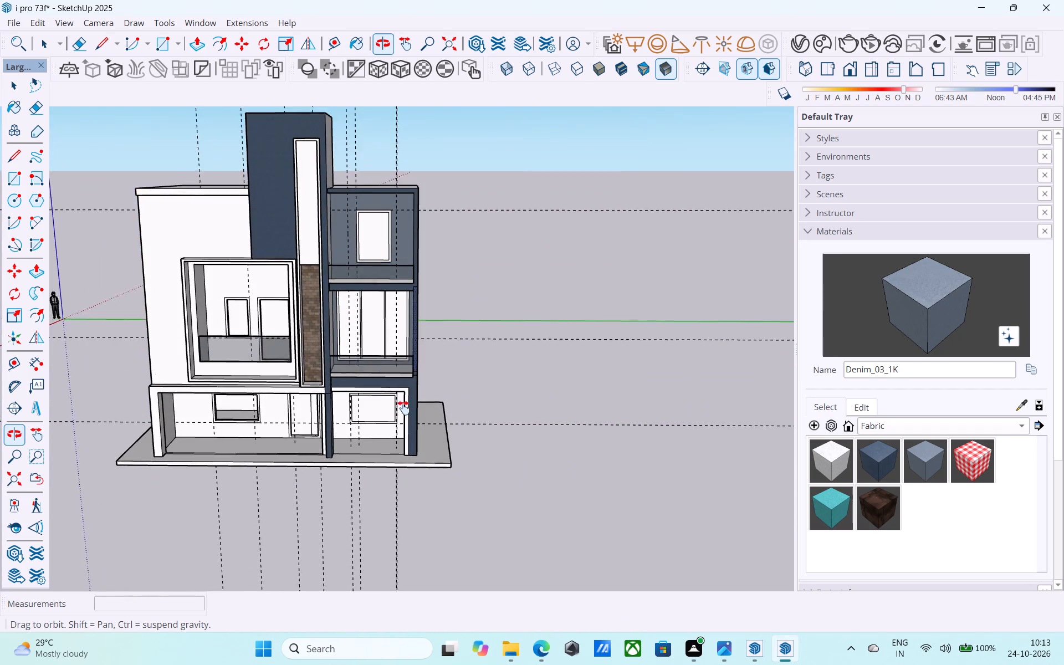
pyautogui.keyDown('shift'); pyautogui.moveTo(403, 408); pyautogui.dragTo(418, 335, button='middle'); pyautogui.keyUp('shift')
pyautogui.scroll(1, 412, 326)
pyautogui.keyDown('shift'); pyautogui.moveTo(412, 326); pyautogui.dragTo(443, 325, button='middle'); pyautogui.keyUp('shift')
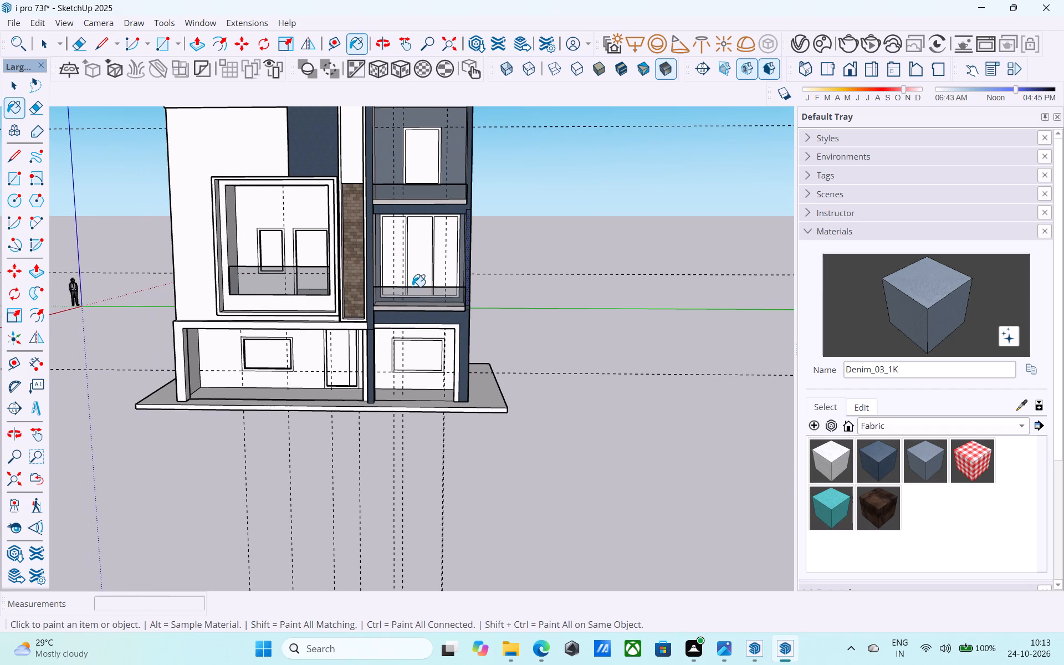
pyautogui.scroll(-1, 412, 287)
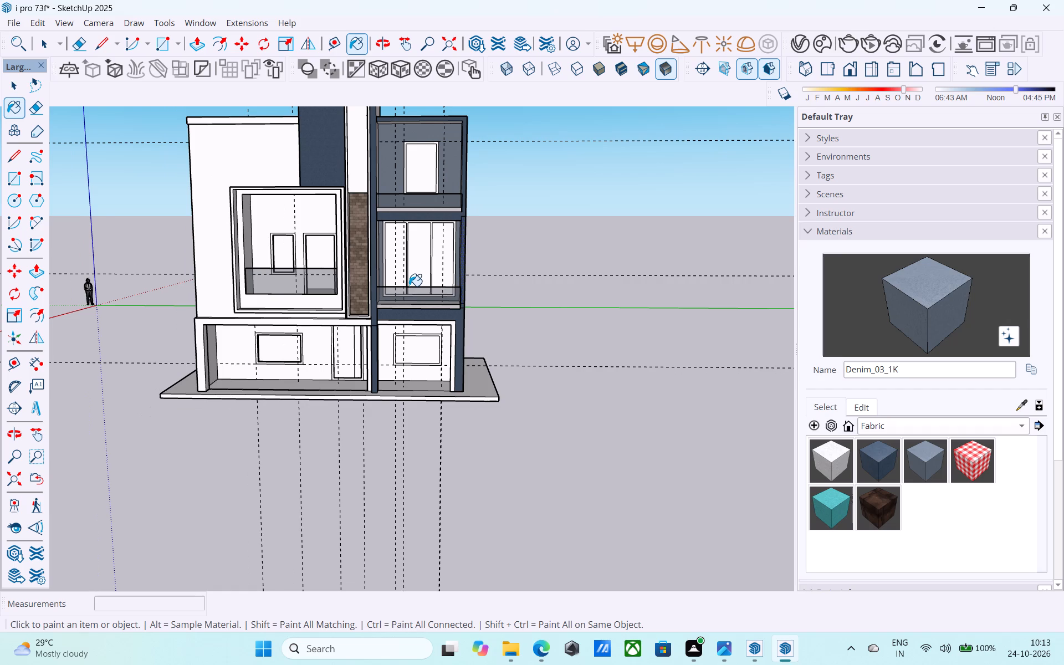
pyautogui.scroll(-1, 397, 285)
pyautogui.moveTo(347, 275); pyautogui.dragTo(391, 315, button='middle')
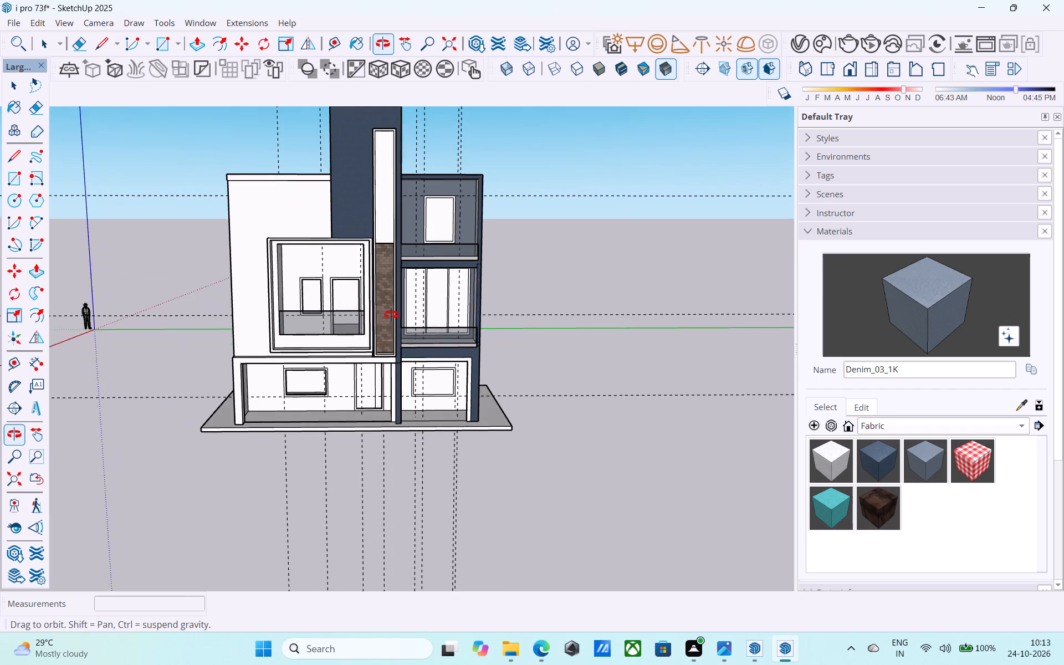
pyautogui.moveTo(391, 315); pyautogui.dragTo(390, 312, button='middle')
# Save the model, purging its unused components, materials, environments, styles and tags.
pyautogui.press('space')
pyautogui.hotkey('ctrl', 's')
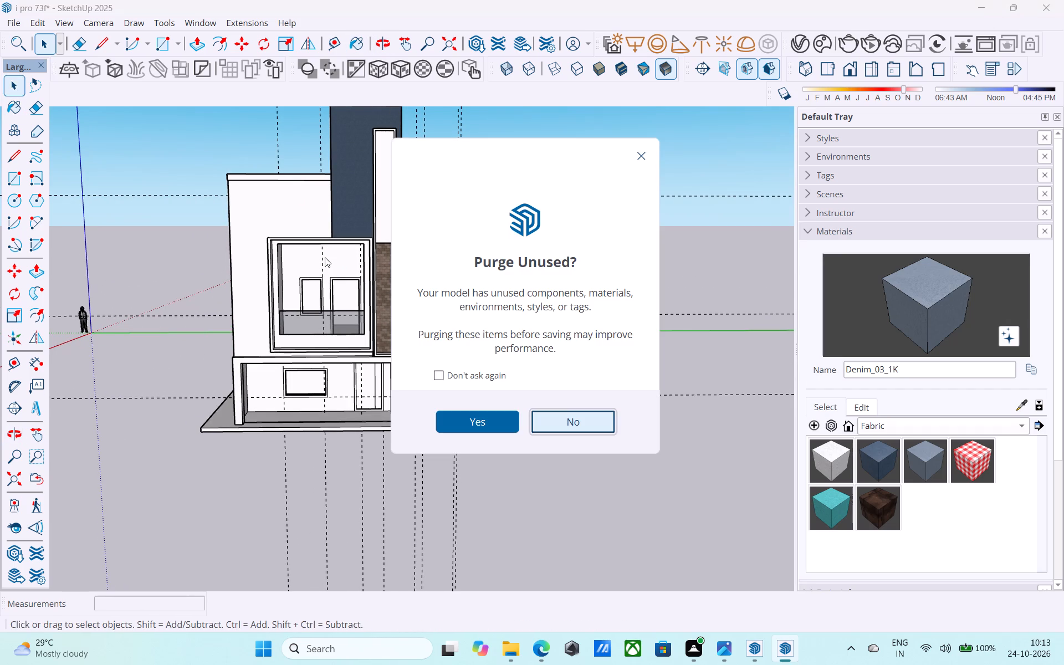
pyautogui.click(493, 430)
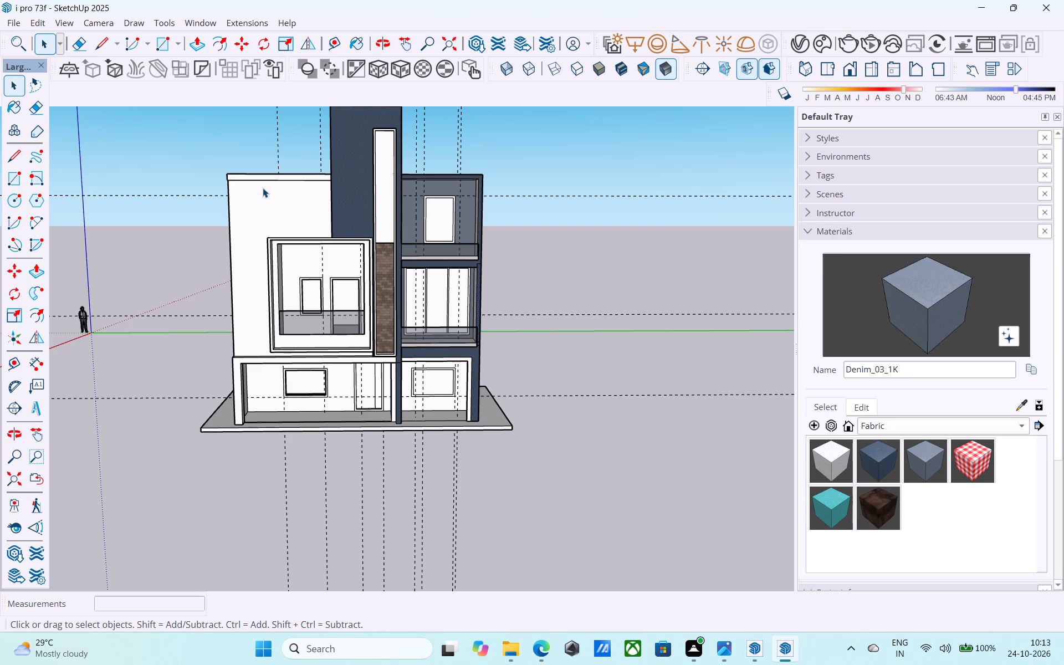
# Draw a vertical rectangle about 4' 11" by 8' along the inner side of the open-topped roof tower.
pyautogui.keyDown('shift'); pyautogui.moveTo(256, 194); pyautogui.dragTo(304, 371, button='middle'); pyautogui.keyUp('shift')
pyautogui.scroll(4, 386, 284)
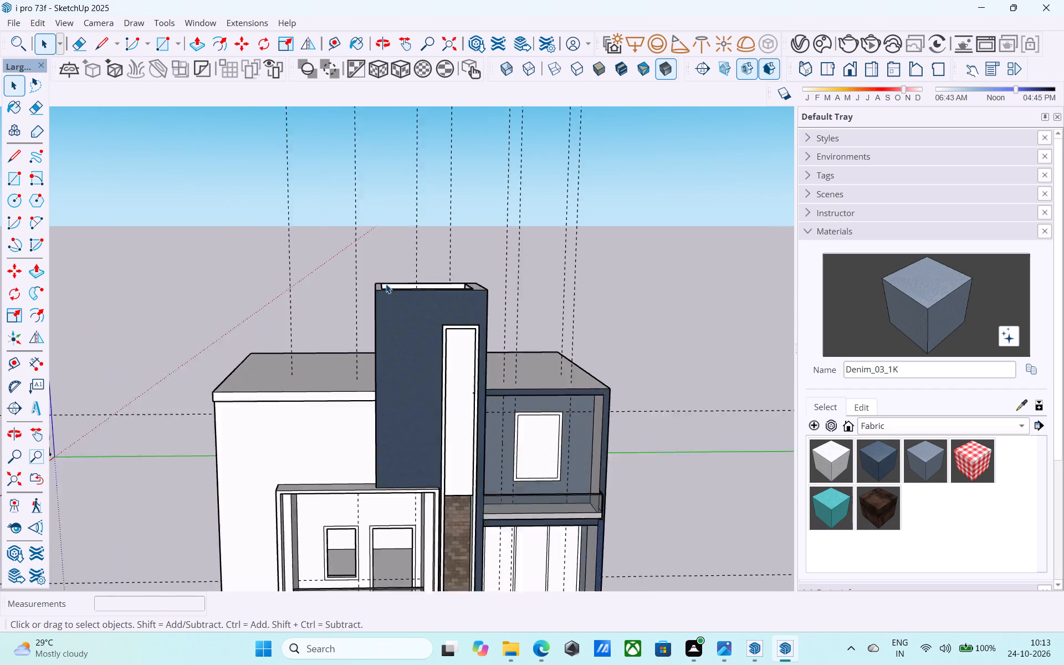
pyautogui.scroll(2, 386, 284)
pyautogui.moveTo(385, 293); pyautogui.dragTo(384, 428, button='middle')
pyautogui.press('r')
pyautogui.scroll(5, 379, 308)
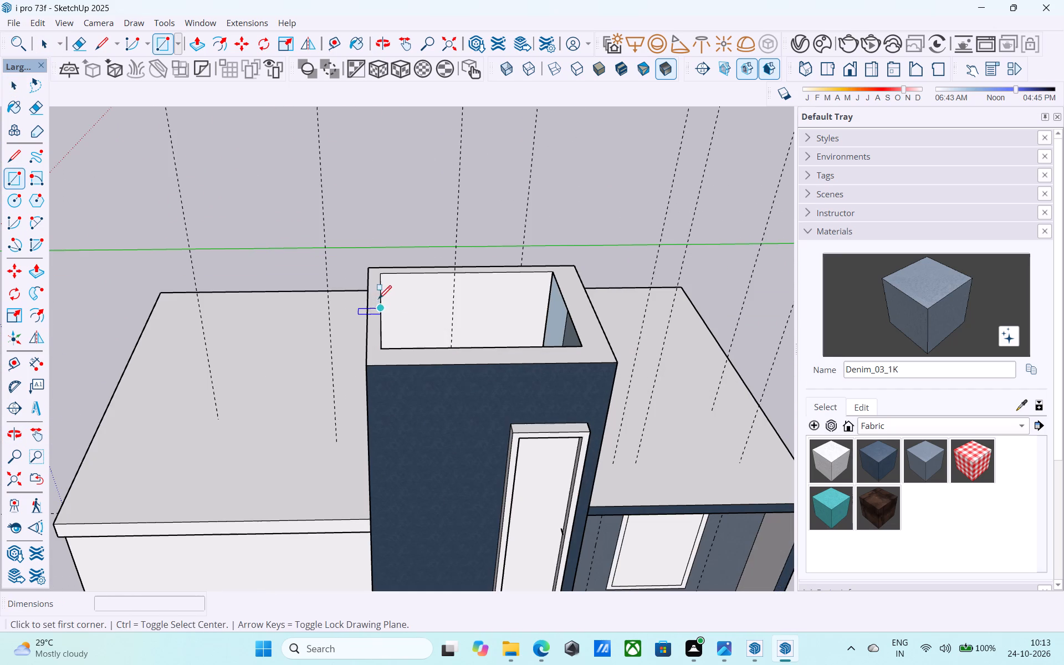
pyautogui.moveTo(469, 299); pyautogui.dragTo(856, 524, button='middle')
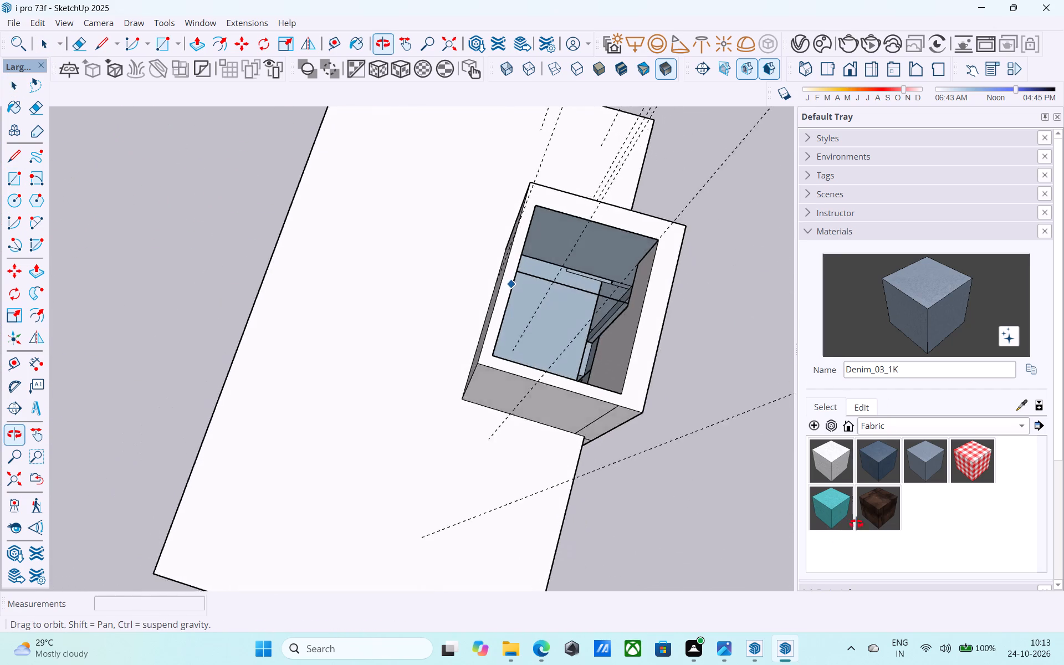
pyautogui.moveTo(856, 524); pyautogui.dragTo(784, 405, button='middle')
pyautogui.keyDown('shift'); pyautogui.scroll(1, 563, 352); pyautogui.keyUp('shift')
pyautogui.keyDown('shift'); pyautogui.moveTo(562, 351); pyautogui.dragTo(492, 396, button='middle'); pyautogui.keyUp('shift')
pyautogui.scroll(4, 494, 352)
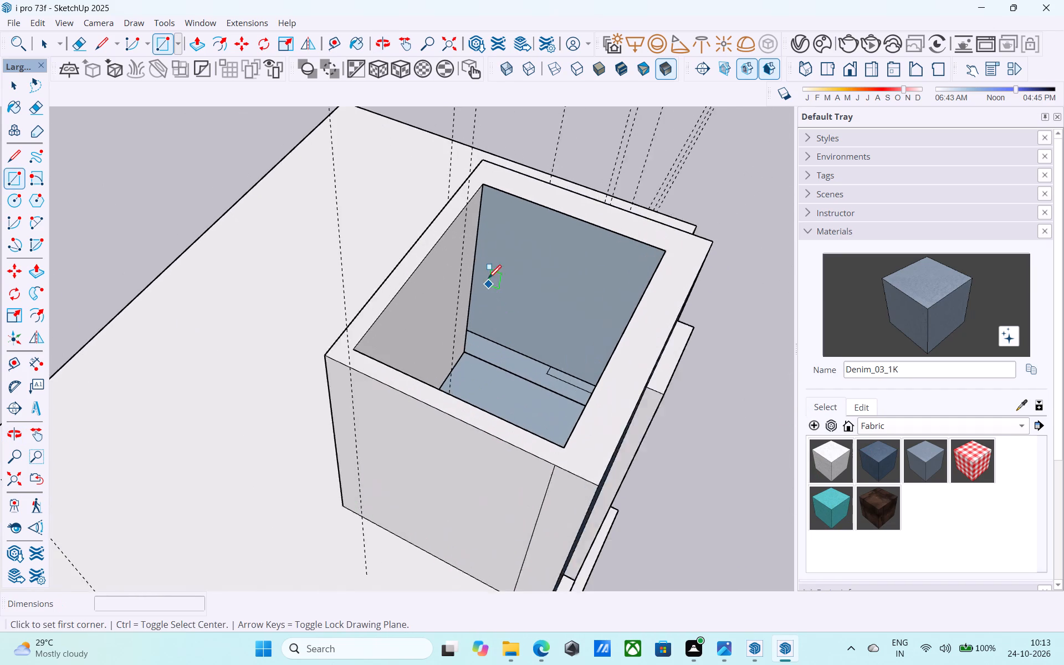
pyautogui.click(478, 173)
pyautogui.keyDown('shift'); pyautogui.moveTo(557, 310); pyautogui.dragTo(599, 324, button='middle'); pyautogui.keyUp('shift')
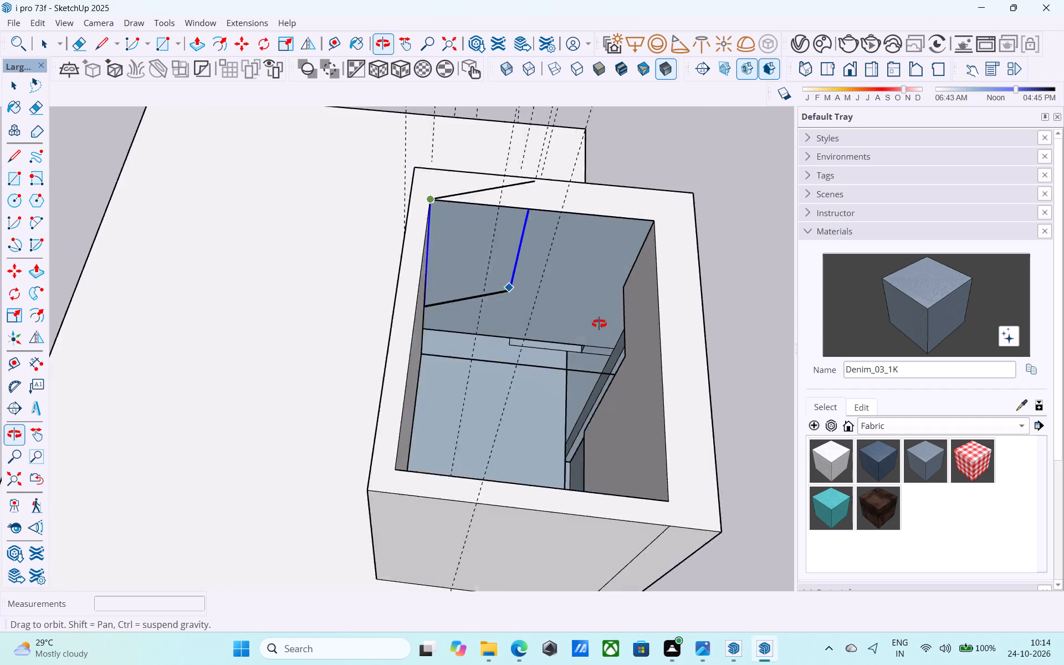
pyautogui.keyDown('shift'); pyautogui.moveTo(599, 324); pyautogui.dragTo(636, 337, button='middle'); pyautogui.keyUp('shift')
pyautogui.scroll(5, 621, 359)
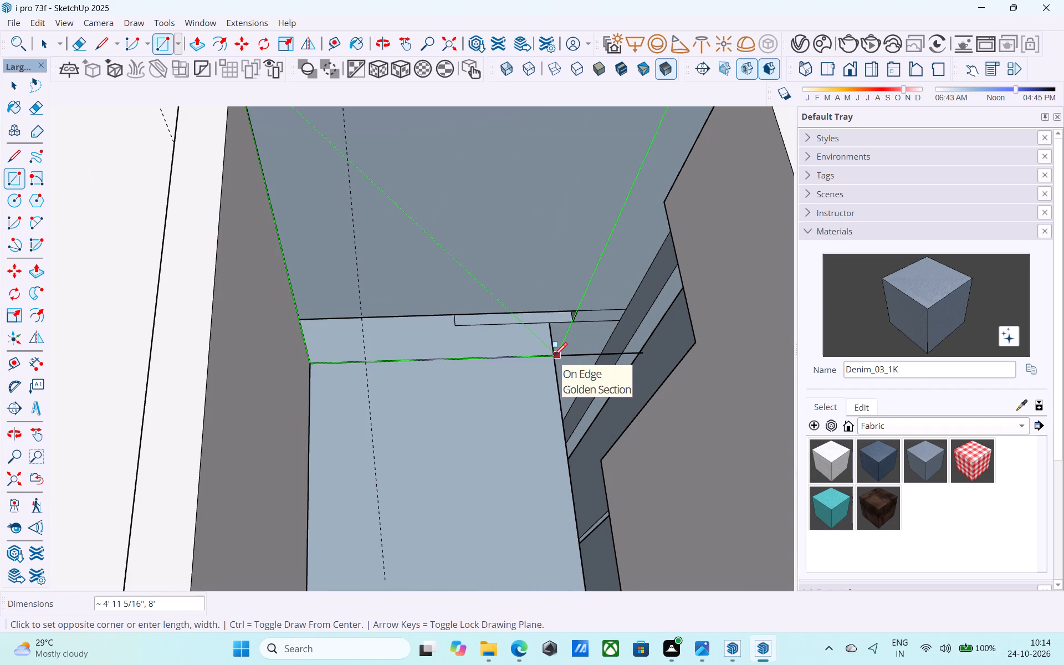
pyautogui.click(554, 357)
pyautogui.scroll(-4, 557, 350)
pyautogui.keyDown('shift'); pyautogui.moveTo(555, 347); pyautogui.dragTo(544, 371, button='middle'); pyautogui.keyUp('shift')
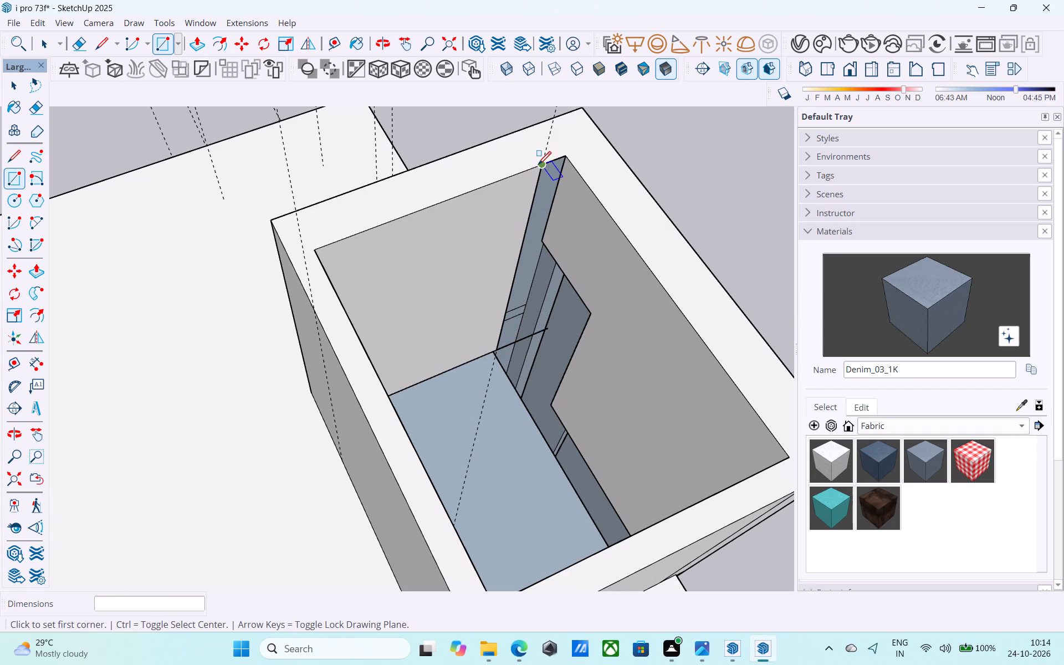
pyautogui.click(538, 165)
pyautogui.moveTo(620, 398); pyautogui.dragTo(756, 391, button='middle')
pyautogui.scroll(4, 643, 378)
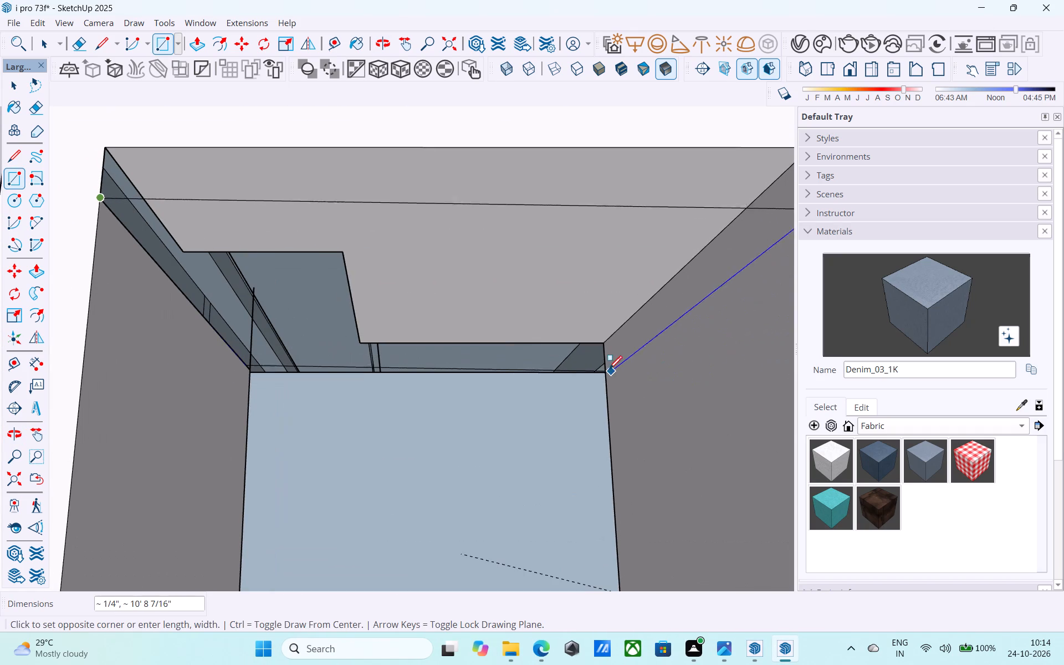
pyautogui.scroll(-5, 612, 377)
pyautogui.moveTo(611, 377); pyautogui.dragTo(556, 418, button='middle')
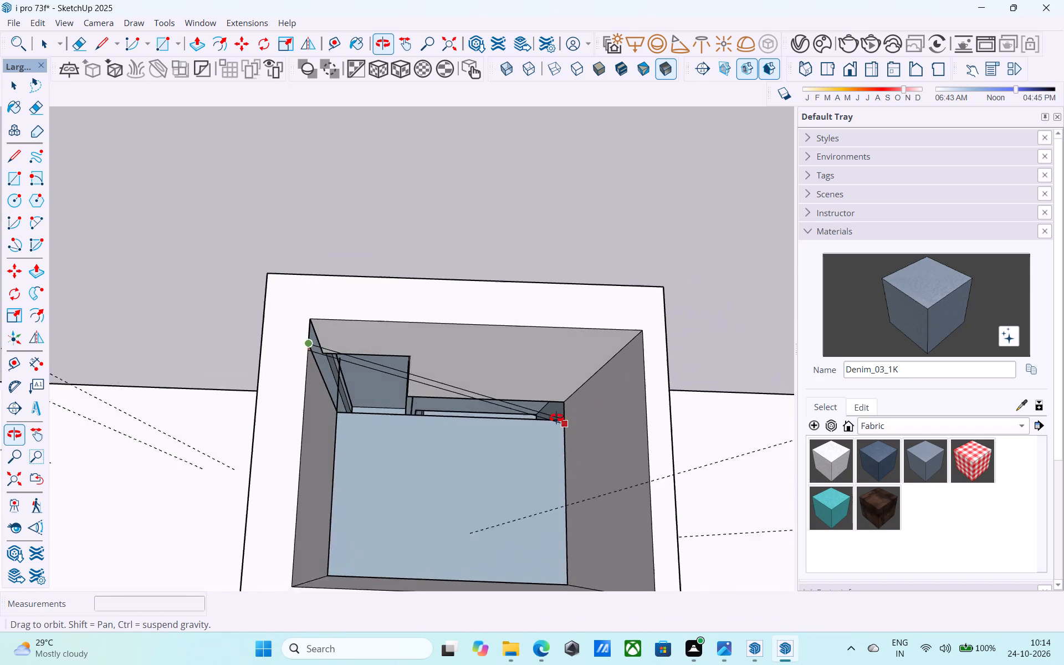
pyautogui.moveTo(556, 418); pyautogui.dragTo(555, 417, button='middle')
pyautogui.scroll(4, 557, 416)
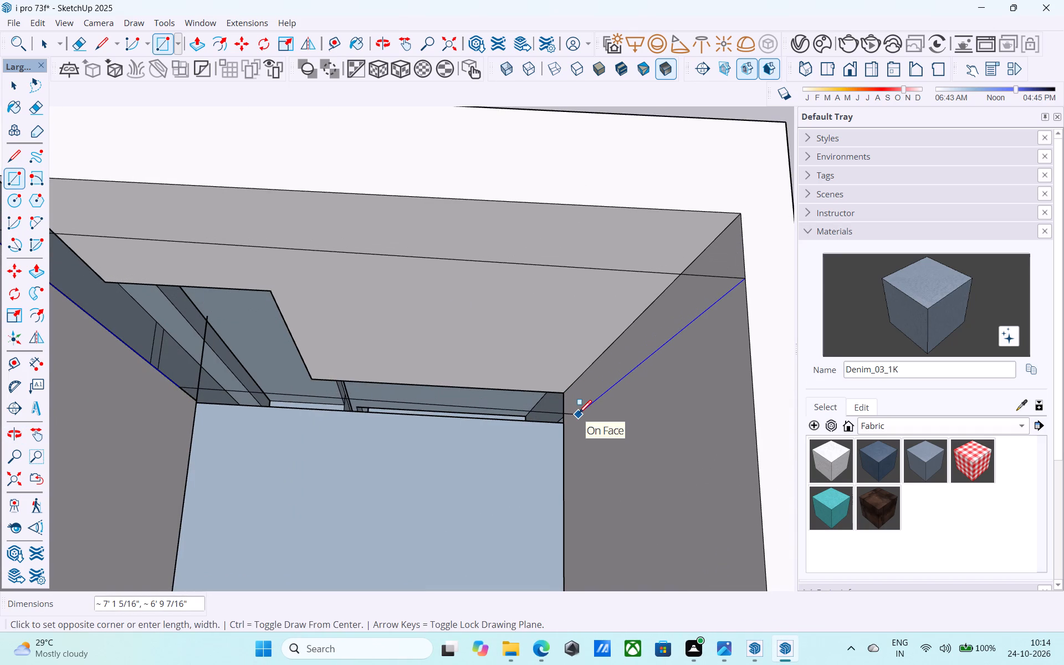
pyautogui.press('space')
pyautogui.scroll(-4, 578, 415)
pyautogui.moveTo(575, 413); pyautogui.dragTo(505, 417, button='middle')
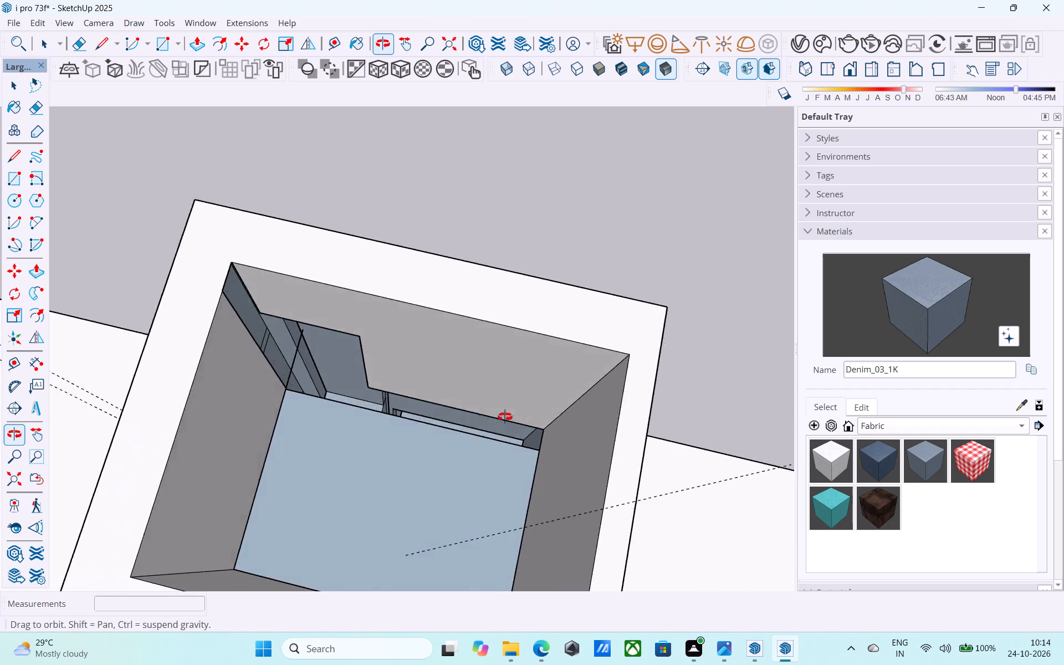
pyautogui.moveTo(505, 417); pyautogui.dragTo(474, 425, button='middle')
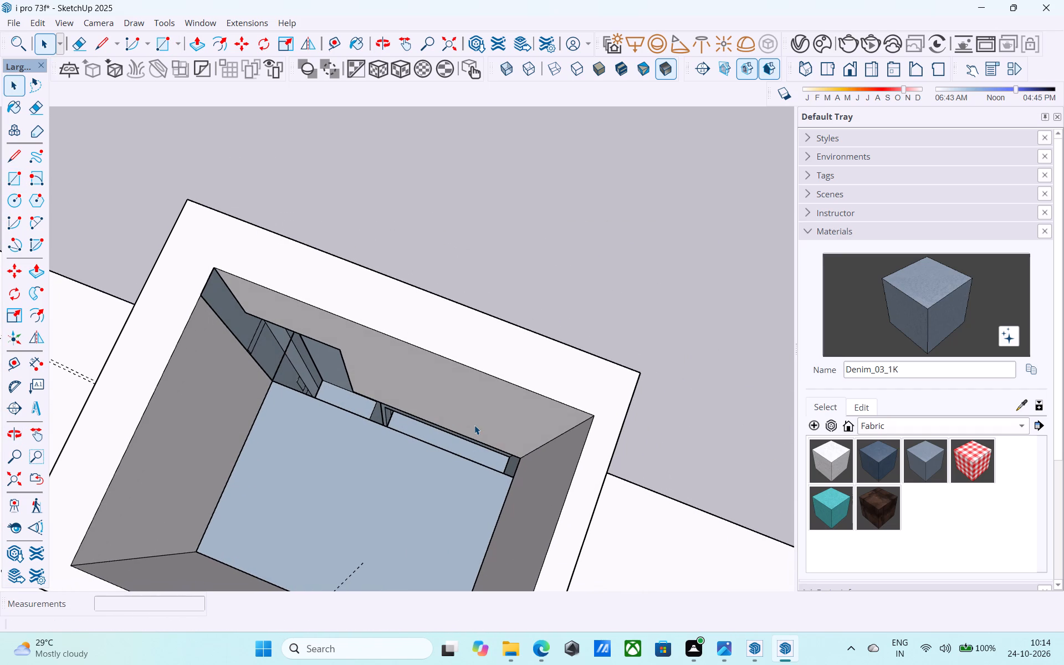
# Draw a line across the tower's opening along the front recess and delete the large face, leaving a narrow front strip.
pyautogui.press('l')
pyautogui.click(197, 298)
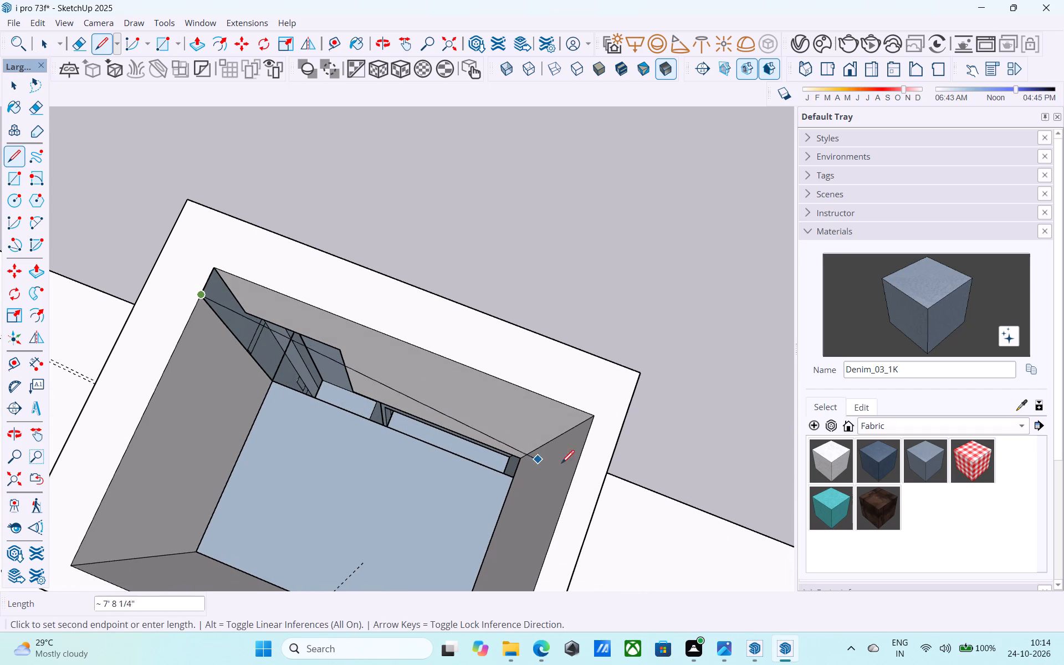
pyautogui.click(585, 451)
pyautogui.press('space')
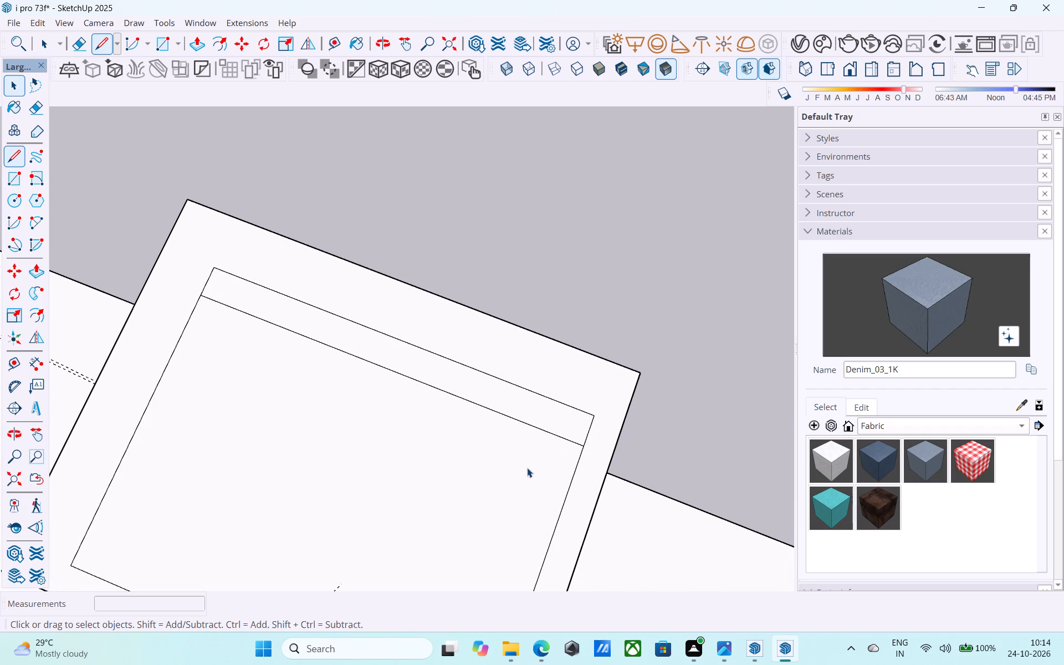
pyautogui.click(514, 472)
pyautogui.press('Delete')
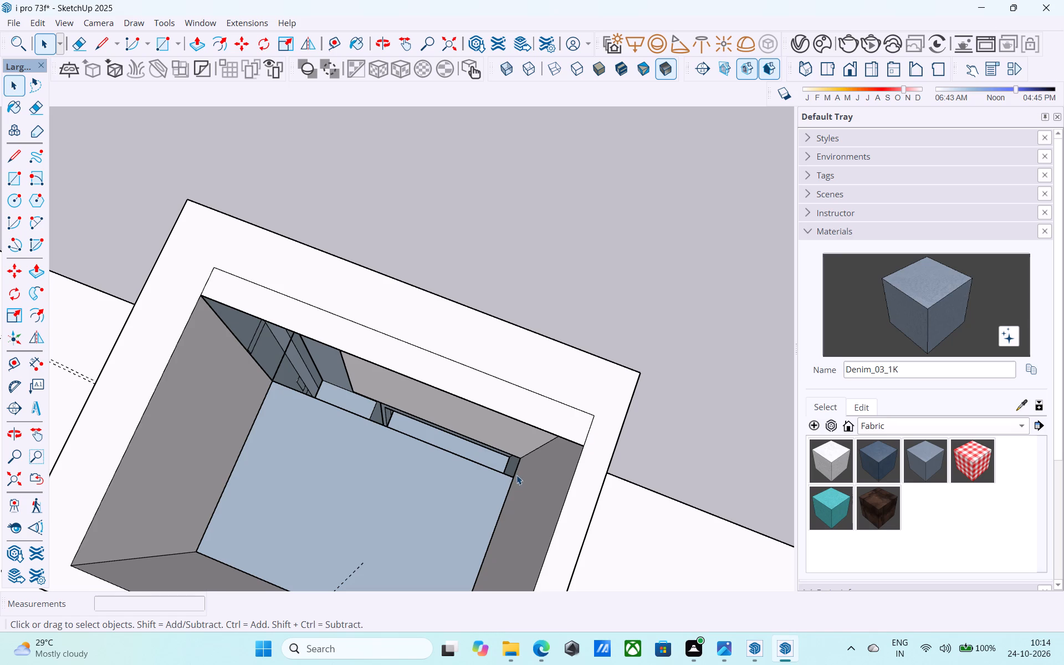
# Draw an 8' vertical edge down from the strip's end and a vertical rectangle across the tower's inner front side.
pyautogui.press('l')
pyautogui.click(584, 452)
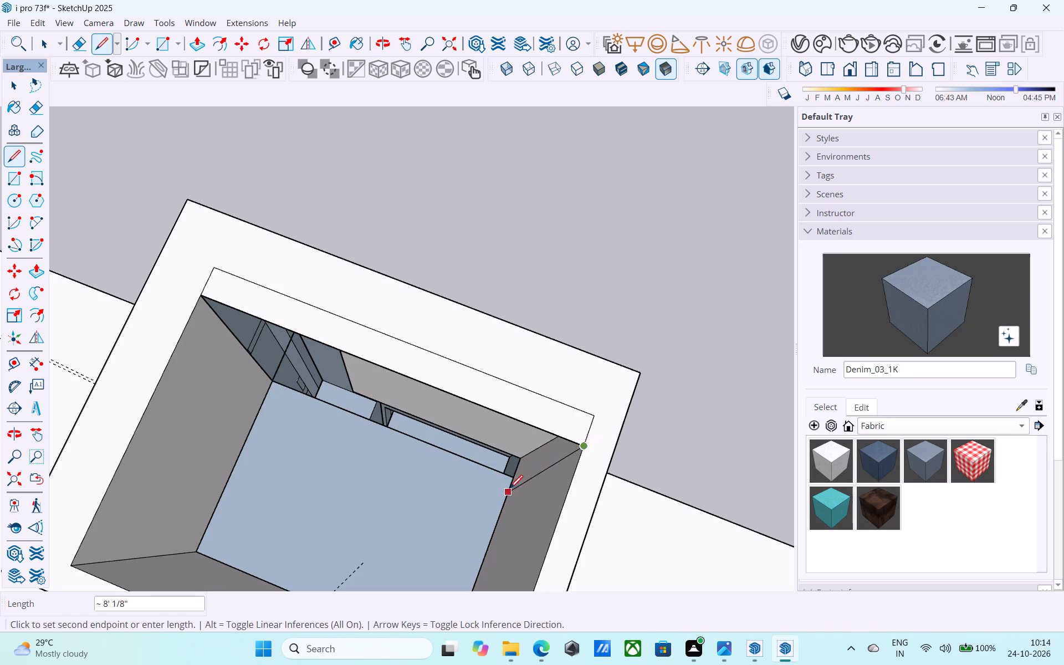
pyautogui.scroll(19, 516, 480)
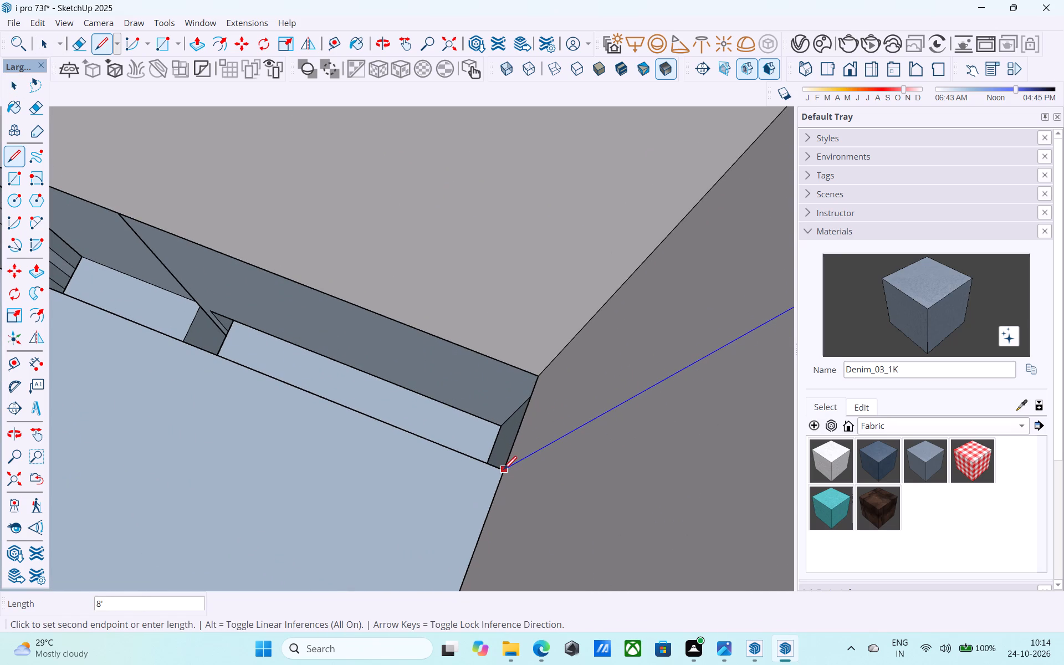
pyautogui.click(504, 470)
pyautogui.press('r')
pyautogui.click(504, 470)
pyautogui.scroll(-3, 496, 456)
pyautogui.scroll(1, 496, 456)
pyautogui.scroll(-9, 496, 456)
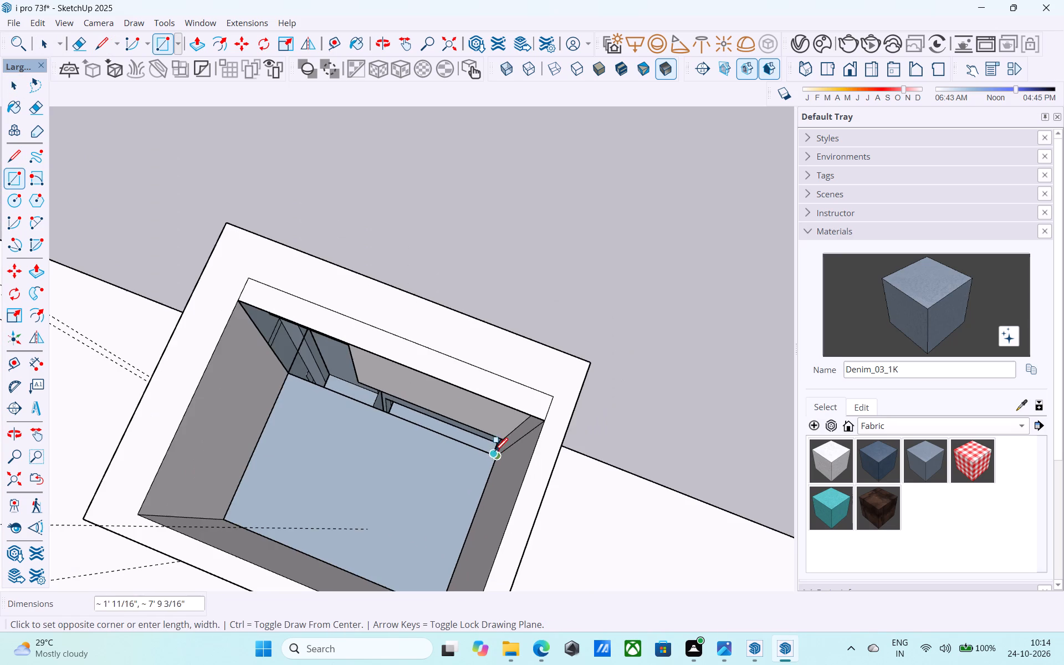
pyautogui.click(243, 302)
pyautogui.scroll(-5, 306, 358)
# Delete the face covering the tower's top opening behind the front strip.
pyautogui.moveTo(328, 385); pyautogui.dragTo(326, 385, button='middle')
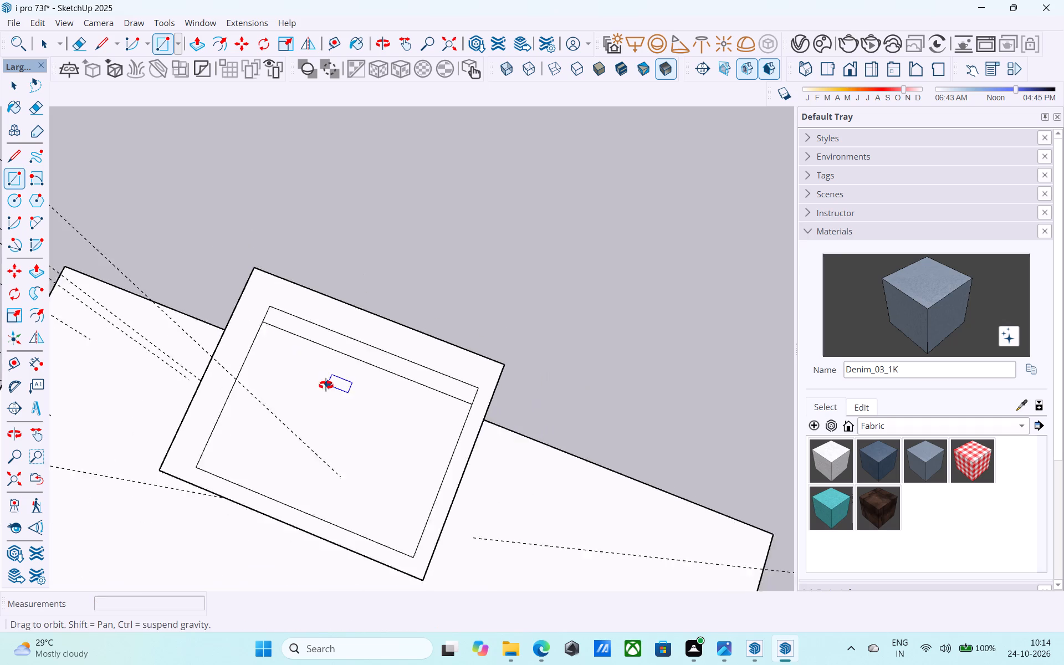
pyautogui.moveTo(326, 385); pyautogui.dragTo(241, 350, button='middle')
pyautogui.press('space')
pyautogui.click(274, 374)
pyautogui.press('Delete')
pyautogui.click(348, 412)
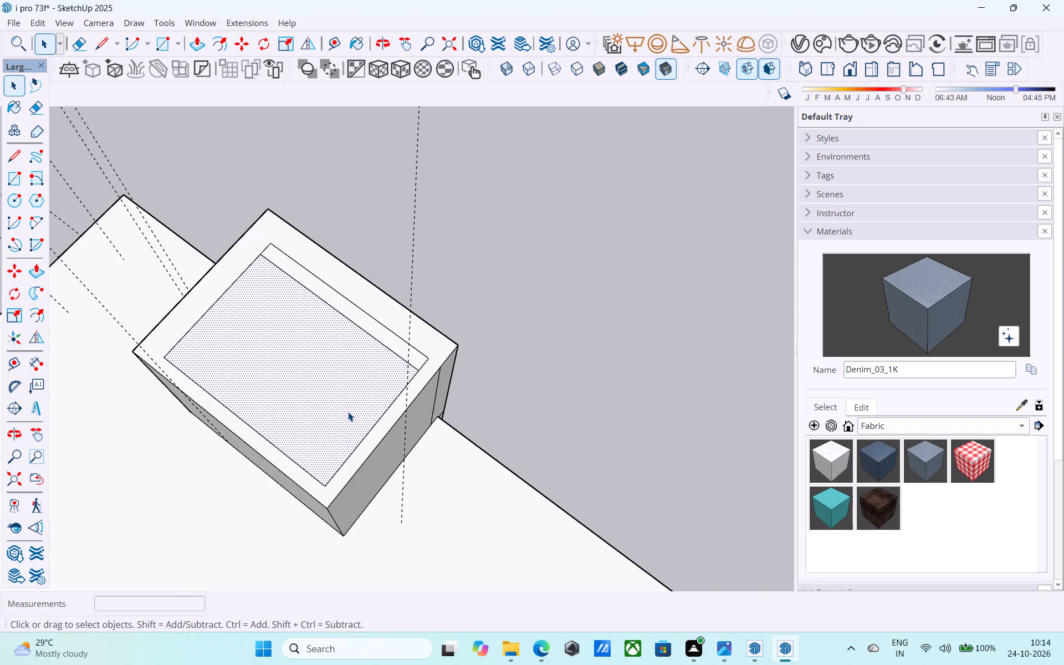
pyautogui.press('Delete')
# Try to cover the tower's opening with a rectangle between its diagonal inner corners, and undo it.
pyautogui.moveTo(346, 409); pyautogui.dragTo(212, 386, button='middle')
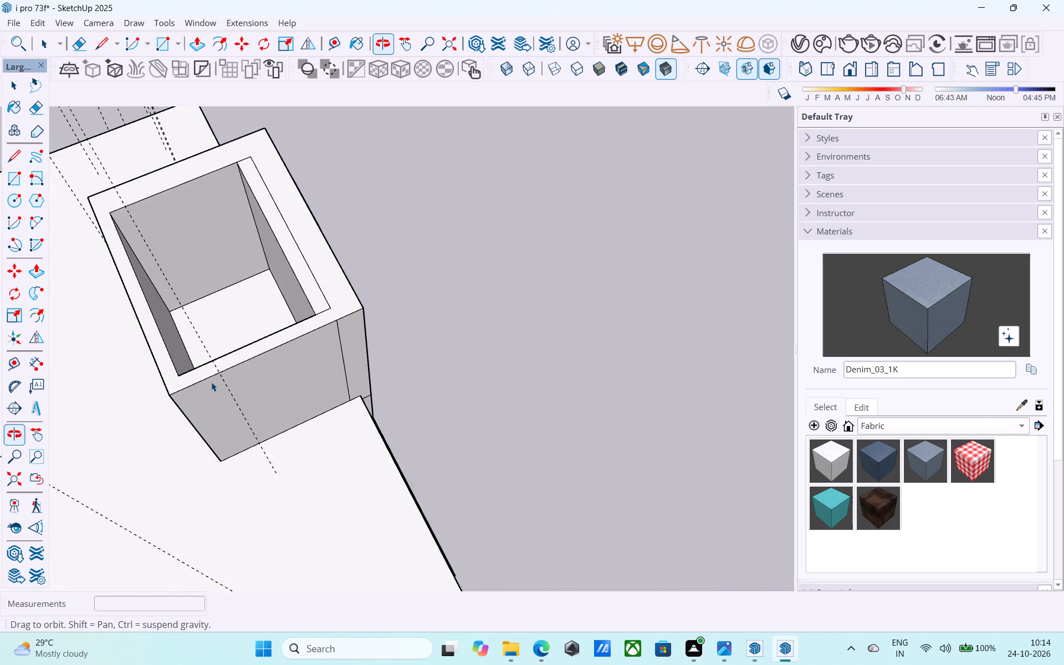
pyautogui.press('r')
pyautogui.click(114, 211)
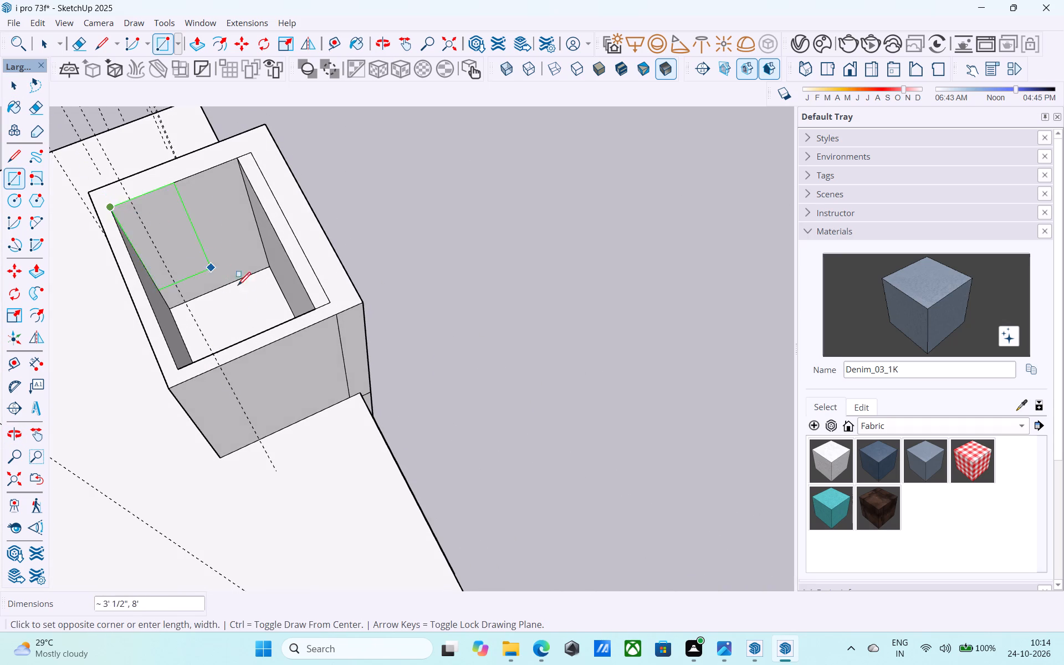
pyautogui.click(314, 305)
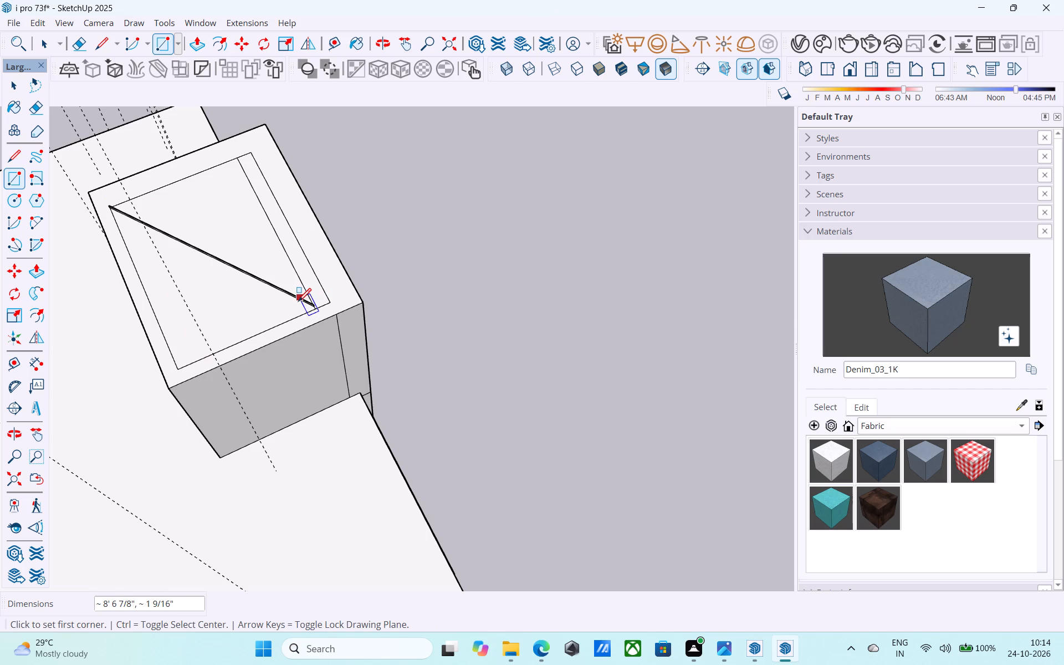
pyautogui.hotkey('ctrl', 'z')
# Cap the tower's top opening with a rectangle between its diagonal inner corners and reverse the cap face behind the front strip.
pyautogui.click(116, 211)
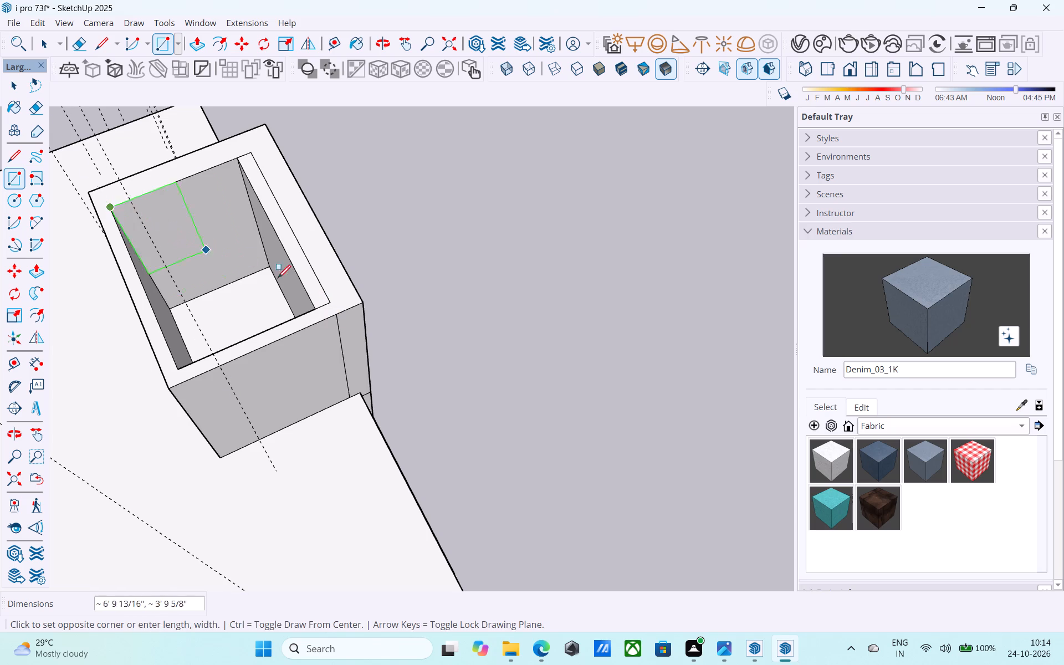
pyautogui.scroll(6, 328, 313)
pyautogui.click(331, 298)
pyautogui.scroll(-6, 330, 297)
pyautogui.press('space')
pyautogui.click(284, 294)
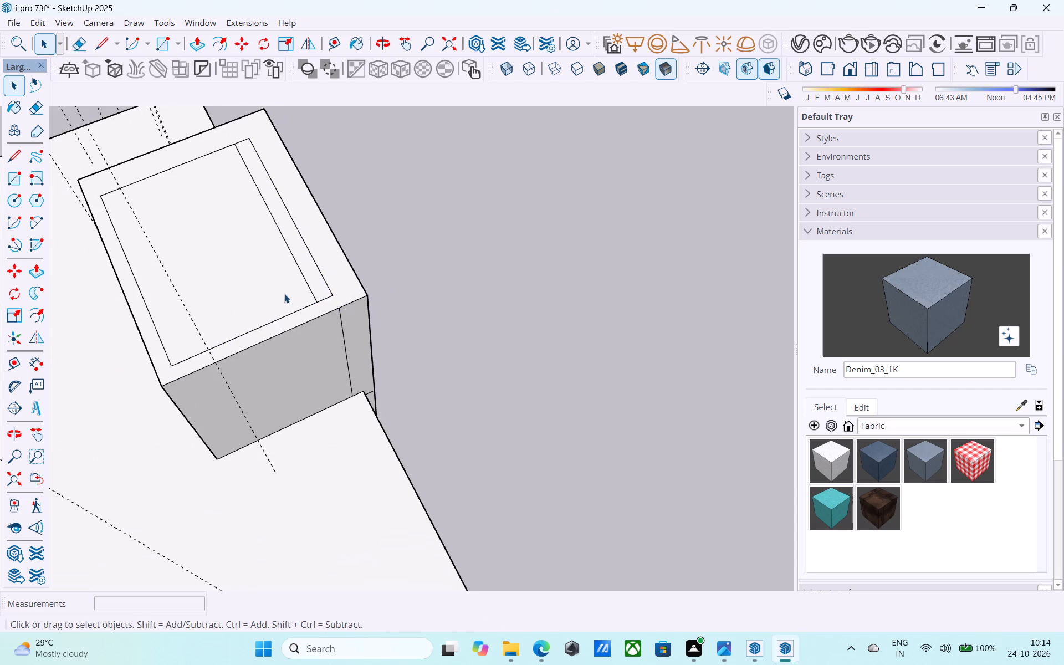
pyautogui.rightClick(284, 294)
pyautogui.click(336, 475)
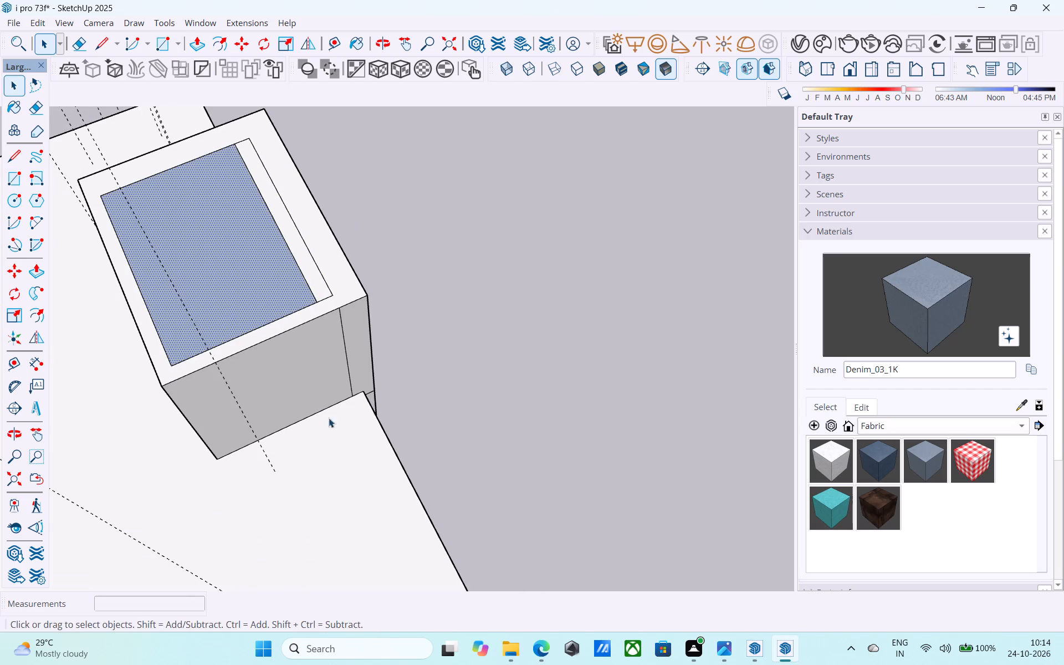
# Draw a 6" vertical line up from the rear-right corner of the tower's cap face.
pyautogui.press('l')
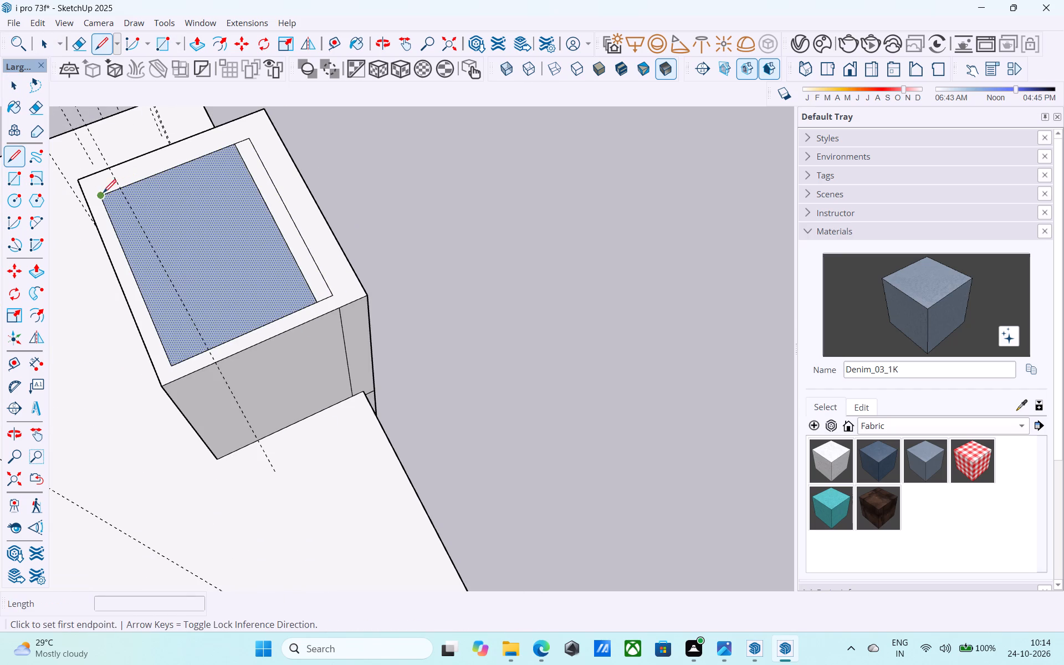
pyautogui.click(101, 195)
pyautogui.keyDown('shift'); pyautogui.moveTo(101, 186); pyautogui.dragTo(79, 167, button='middle'); pyautogui.keyUp('shift')
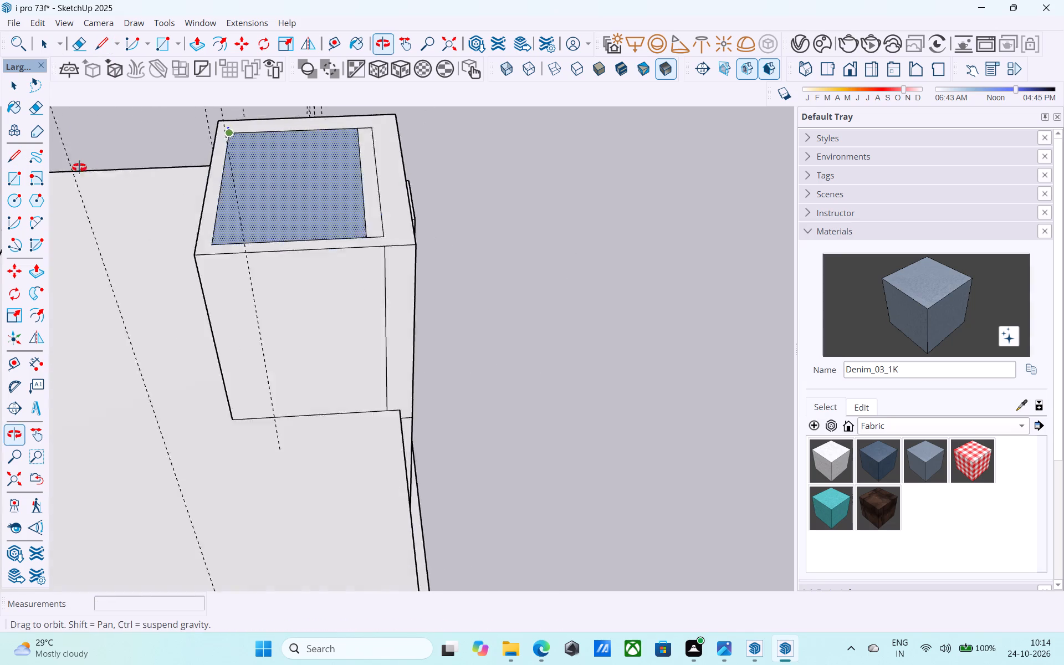
pyautogui.keyDown('shift'); pyautogui.moveTo(79, 167); pyautogui.dragTo(81, 168, button='middle'); pyautogui.keyUp('shift')
pyautogui.moveTo(209, 150); pyautogui.dragTo(132, 313, button='middle')
pyautogui.scroll(2, 255, 254)
pyautogui.keyDown('shift'); pyautogui.moveTo(218, 229); pyautogui.dragTo(290, 325, button='middle'); pyautogui.keyUp('shift')
pyautogui.scroll(4, 320, 350)
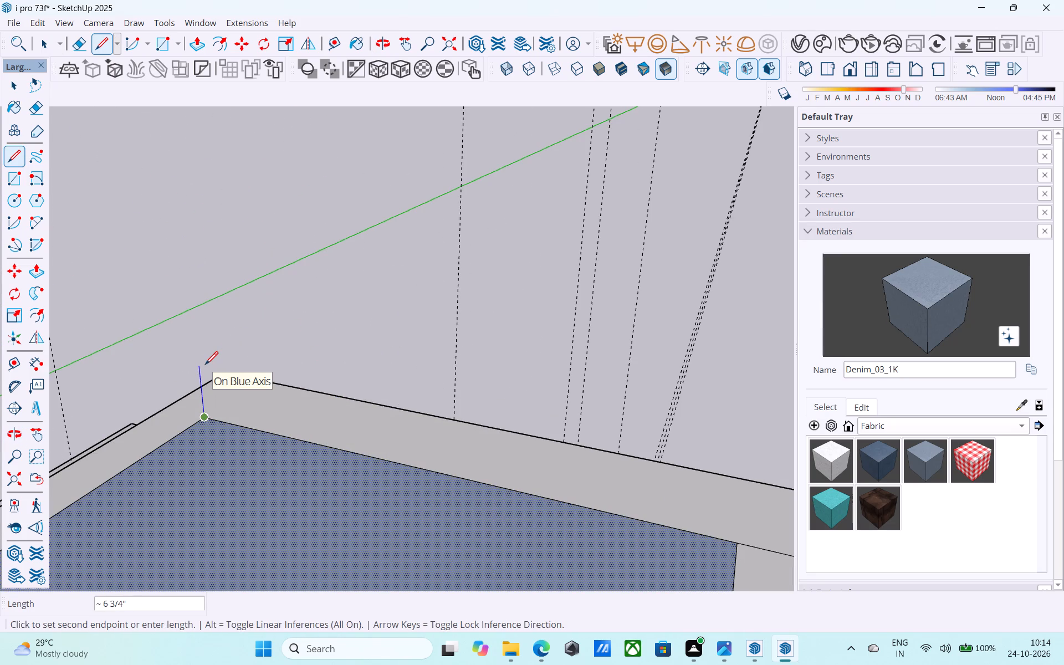
pyautogui.write('6"')
pyautogui.press('Return')
pyautogui.scroll(-6, 253, 332)
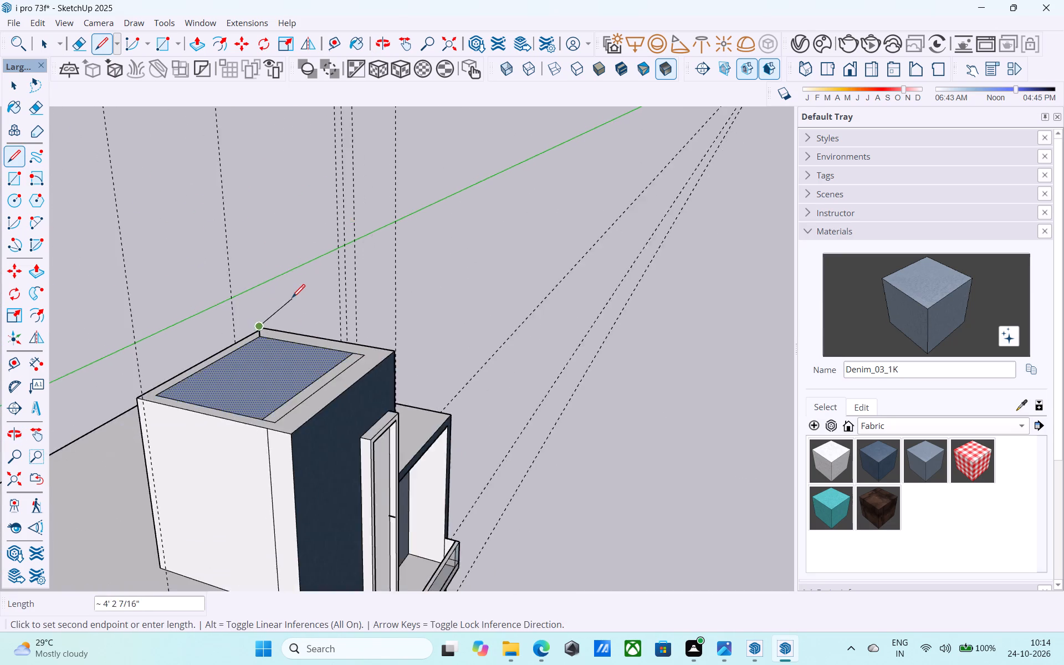
# Draw a matching 6" vertical line up from the cap face's diagonally opposite front-left corner.
pyautogui.scroll(-6, 292, 299)
pyautogui.keyDown('shift'); pyautogui.moveTo(262, 306); pyautogui.dragTo(230, 301, button='middle'); pyautogui.keyUp('shift')
pyautogui.press('l')
pyautogui.scroll(14, 239, 343)
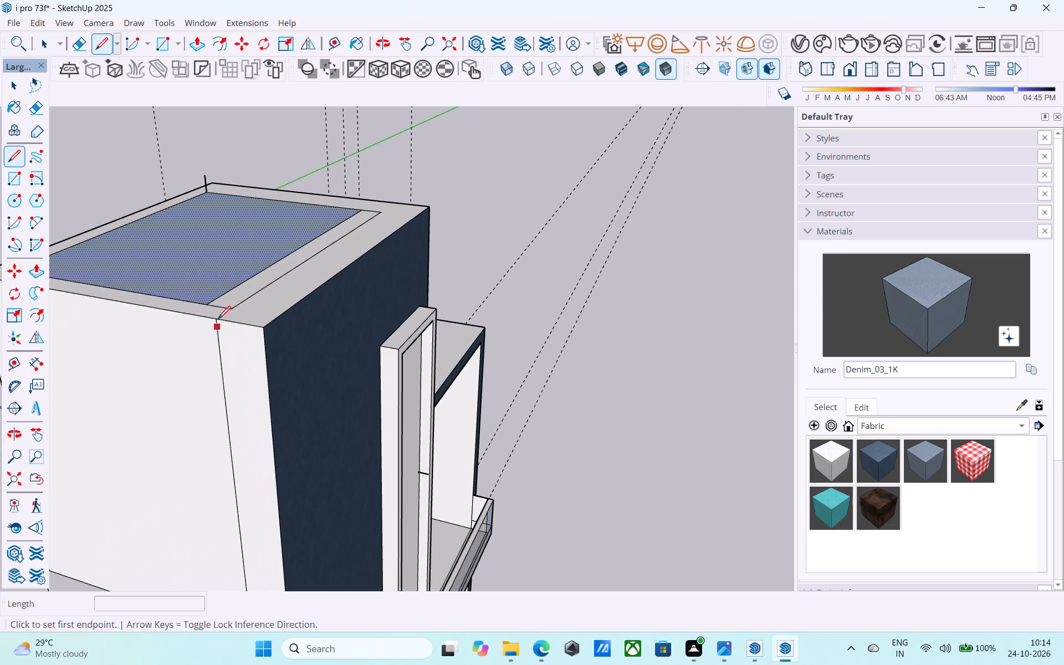
pyautogui.click(212, 308)
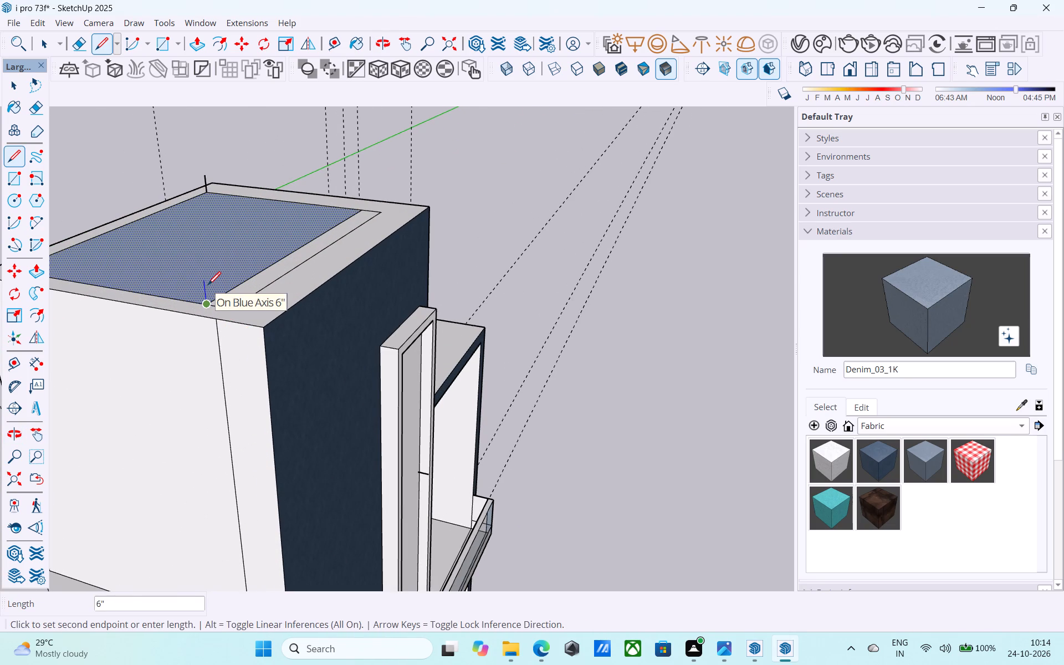
pyautogui.write('6"')
pyautogui.press('Return')
# Draw a horizontal rectangle about 4' 11" by 7' 1" between the tops of the two 6" uprights.
pyautogui.press('r')
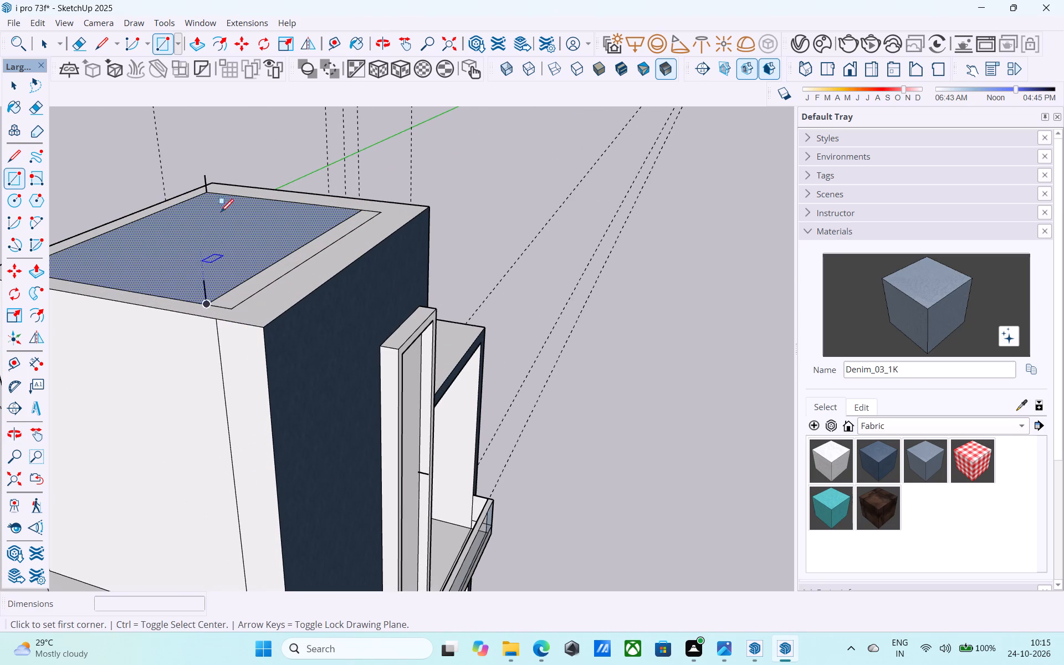
pyautogui.click(206, 176)
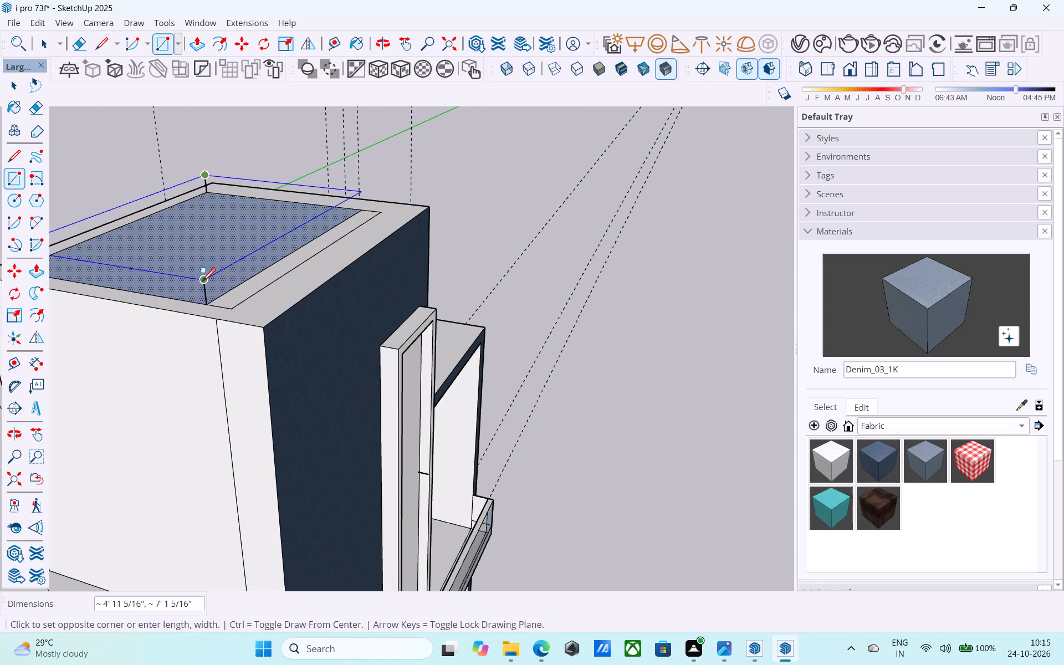
pyautogui.click(202, 283)
# Draw a 6" vertical edge at the rear-left corner between the cap face and the raised rectangle to form the adjoining sides.
pyautogui.scroll(-5, 241, 273)
pyautogui.moveTo(241, 273); pyautogui.dragTo(437, 298, button='middle')
pyautogui.press('l')
pyautogui.scroll(1, 270, 281)
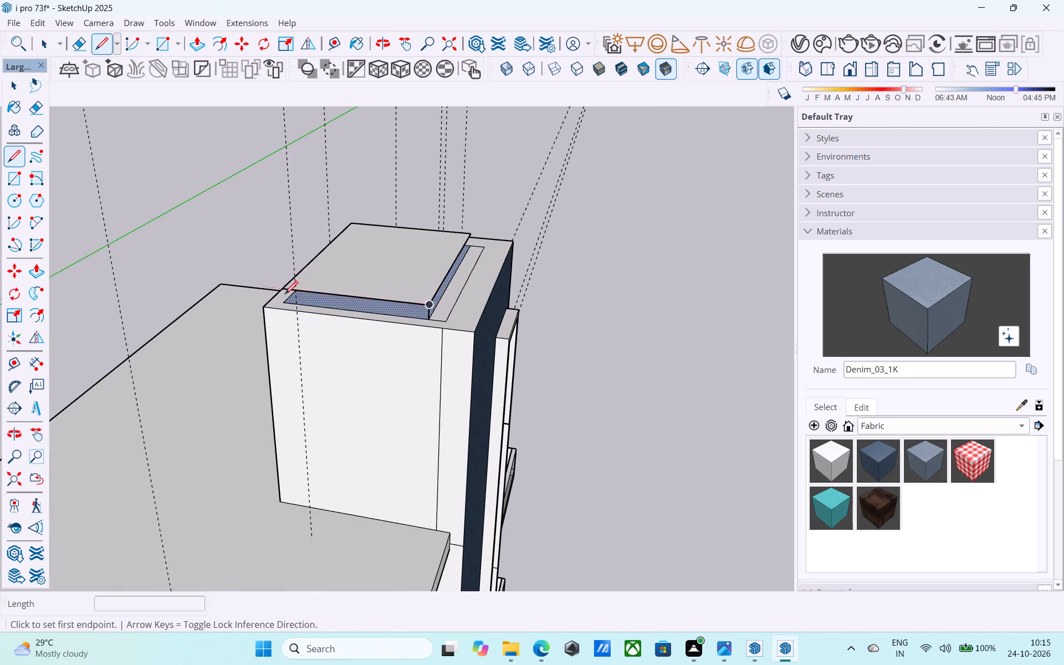
pyautogui.scroll(7, 285, 295)
pyautogui.click(285, 318)
pyautogui.click(285, 282)
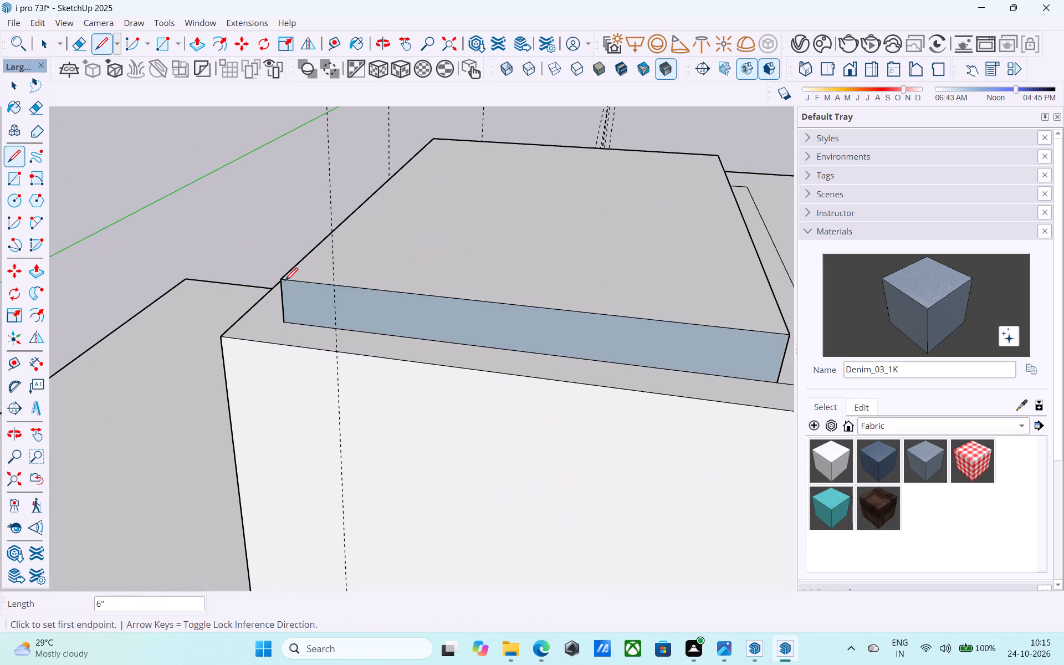
# Draw the last vertical edge at the front-right corner to enclose the remaining sides of the raised slab.
pyautogui.scroll(-9, 287, 283)
pyautogui.moveTo(433, 277); pyautogui.dragTo(3, 273, button='middle')
pyautogui.scroll(2, 439, 278)
pyautogui.moveTo(439, 278); pyautogui.dragTo(340, 336, button='middle')
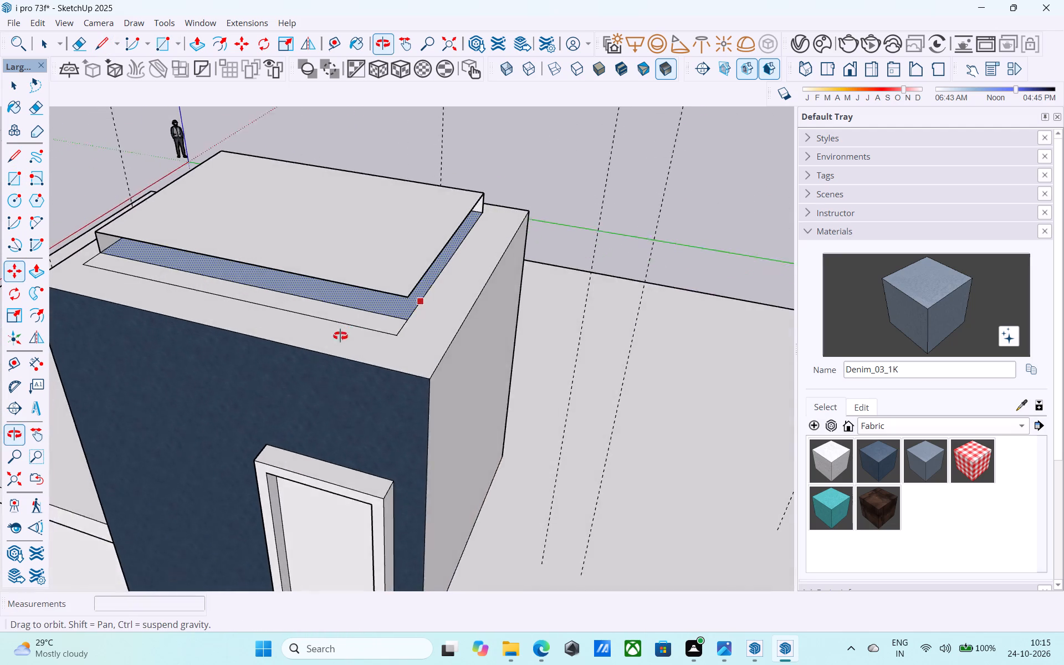
pyautogui.moveTo(340, 336); pyautogui.dragTo(331, 345, button='middle')
pyautogui.scroll(4, 407, 330)
pyautogui.click(400, 329)
pyautogui.click(392, 293)
pyautogui.scroll(-6, 395, 289)
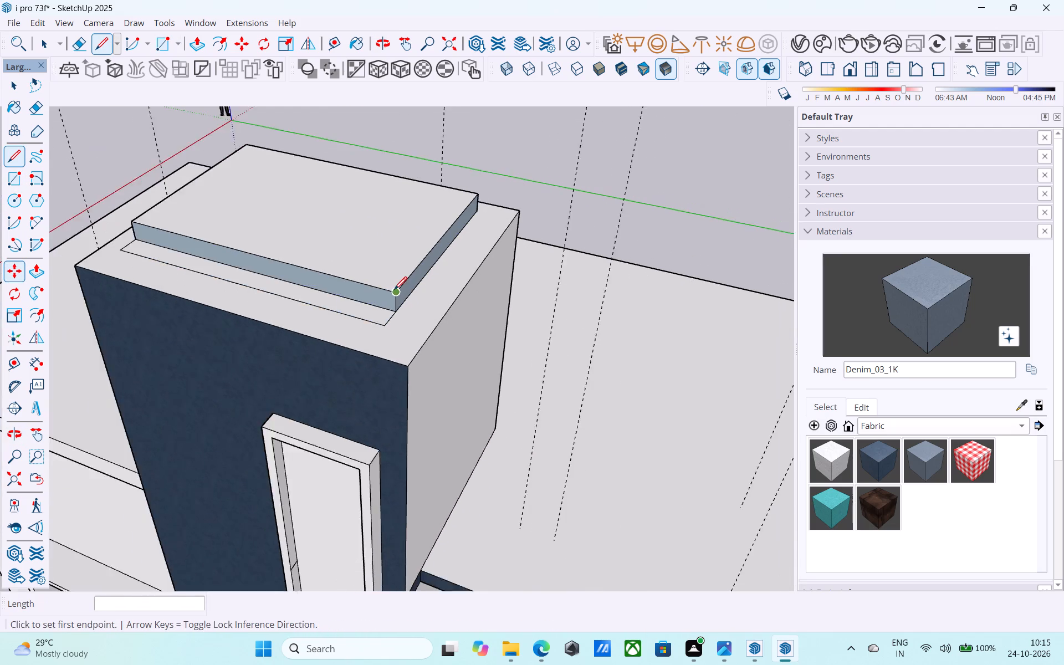
# Reverse the raised slab's front and right side faces so their front sides point outward.
pyautogui.scroll(5, 394, 291)
pyautogui.press('space')
pyautogui.click(390, 295)
pyautogui.rightClick(390, 295)
pyautogui.click(431, 483)
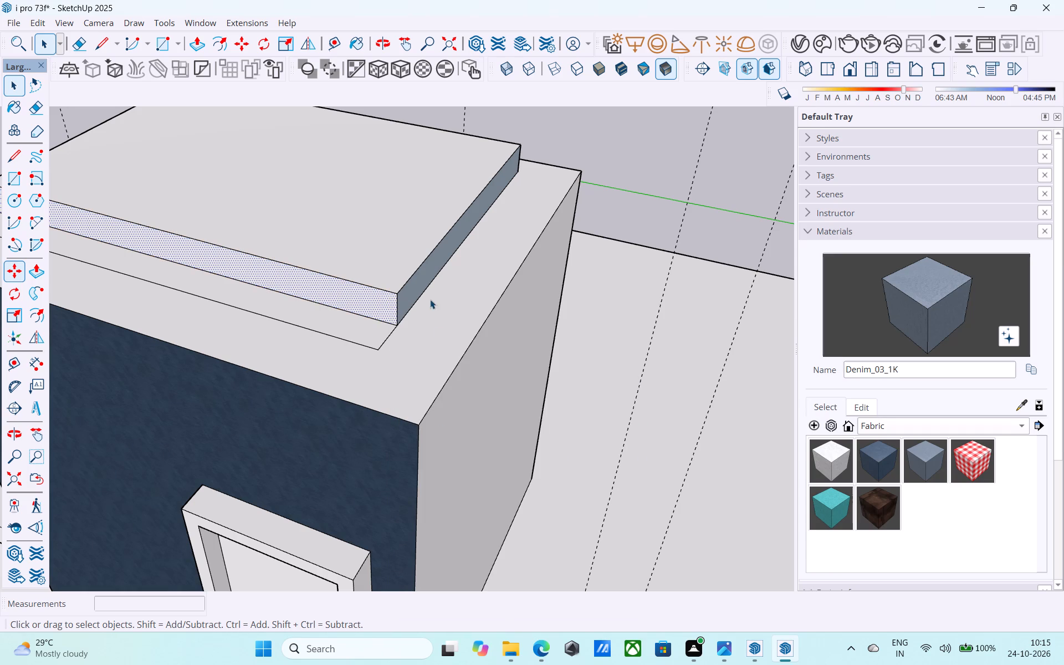
pyautogui.click(418, 288)
pyautogui.rightClick(418, 288)
pyautogui.click(467, 469)
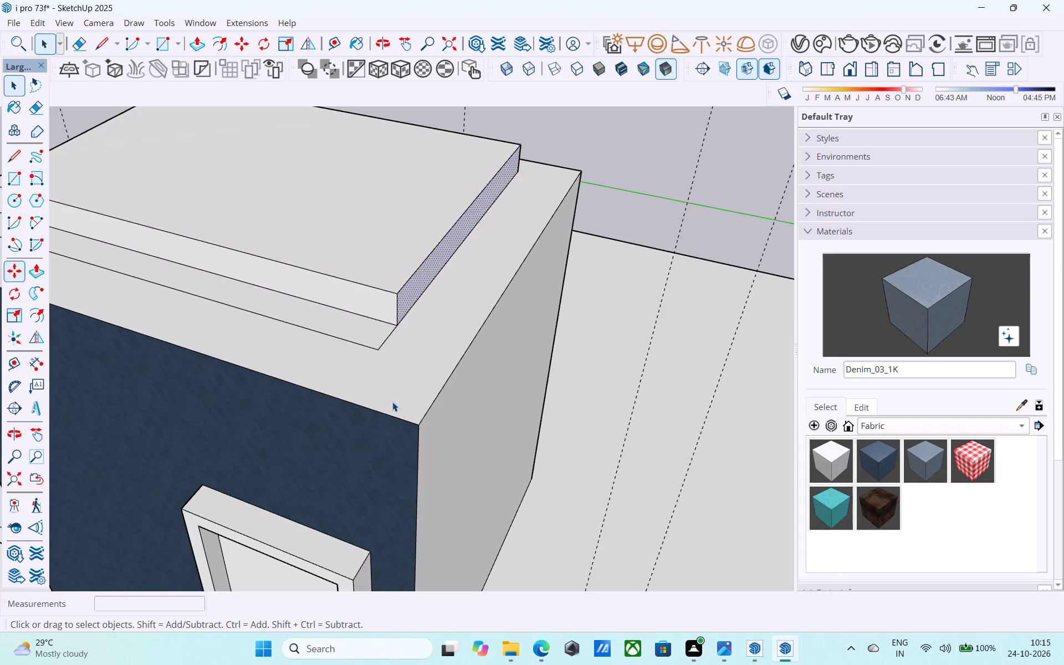
# Reverse the raised slab's left and rear side faces so their front sides point outward.
pyautogui.scroll(-6, 392, 402)
pyautogui.keyDown('shift'); pyautogui.moveTo(329, 374); pyautogui.dragTo(824, 357, button='middle'); pyautogui.keyUp('shift')
pyautogui.keyDown('shift'); pyautogui.moveTo(318, 341); pyautogui.dragTo(618, 367, button='middle'); pyautogui.keyUp('shift')
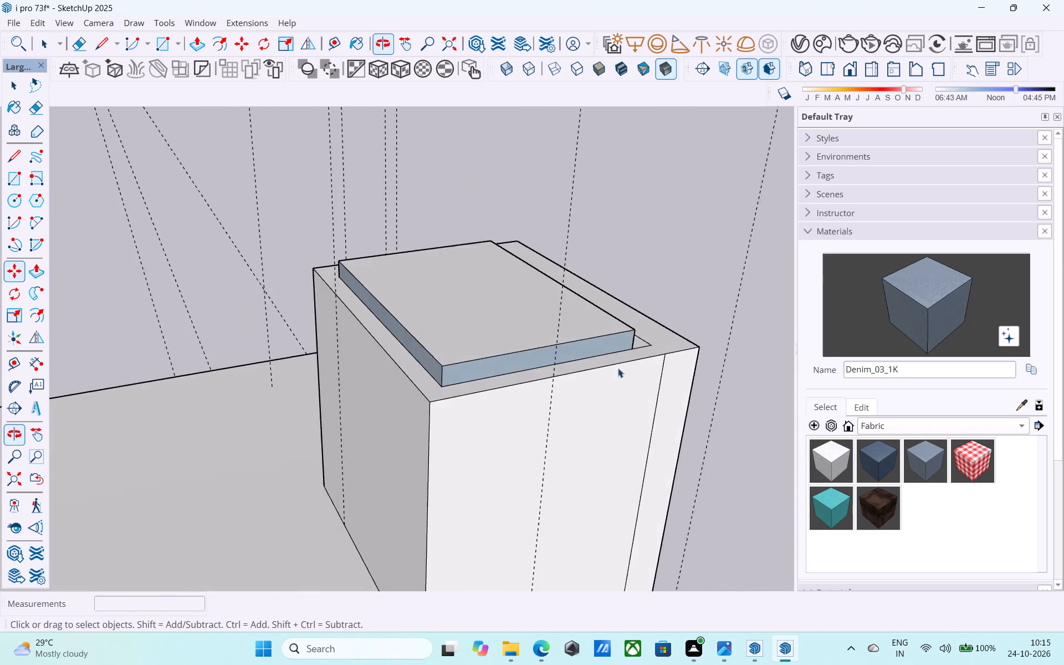
pyautogui.scroll(5, 532, 366)
pyautogui.click(439, 375)
pyautogui.rightClick(439, 375)
pyautogui.click(470, 248)
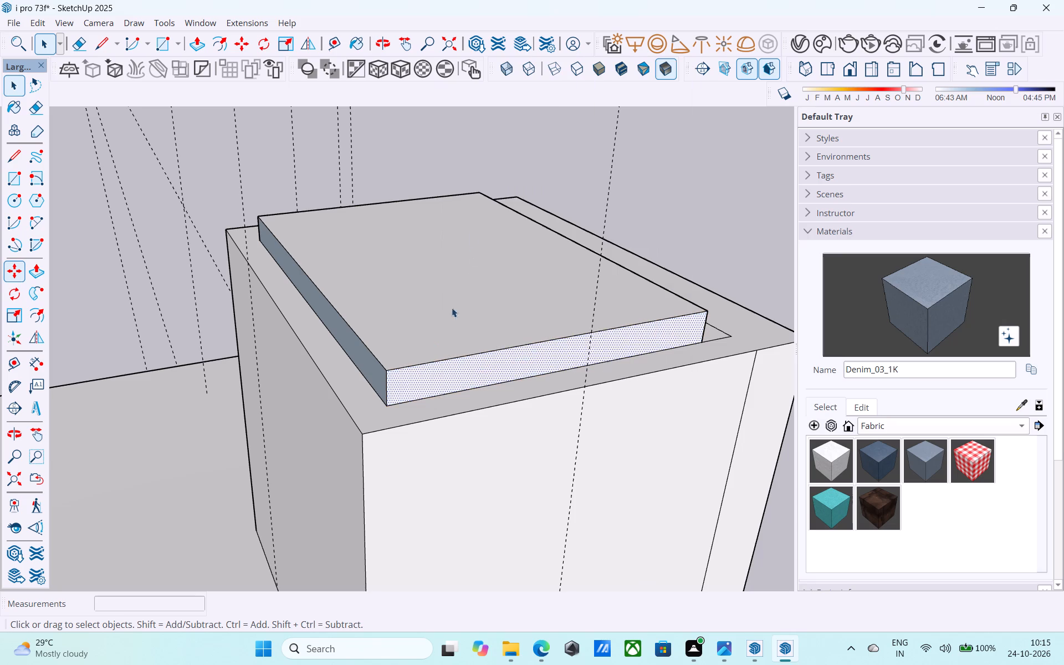
pyautogui.click(374, 371)
pyautogui.rightClick(373, 371)
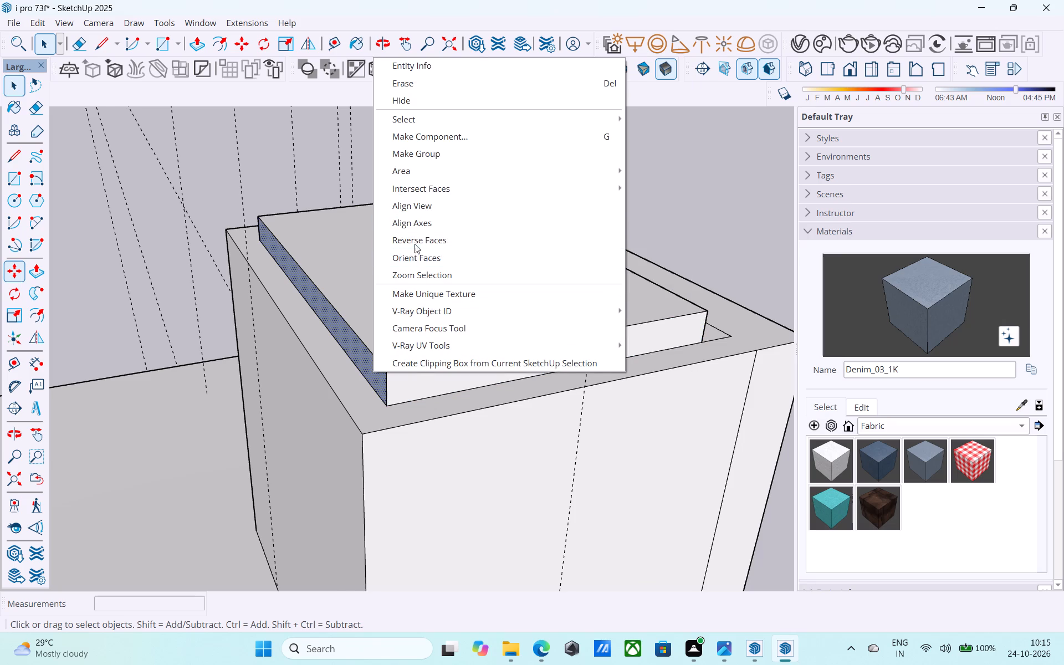
pyautogui.click(415, 244)
# Push/Pull the slab's left side face outward to the tower's outer left wall.
pyautogui.scroll(-4, 419, 247)
pyautogui.scroll(4, 460, 327)
pyautogui.click(460, 327)
pyautogui.press('p')
pyautogui.click(460, 327)
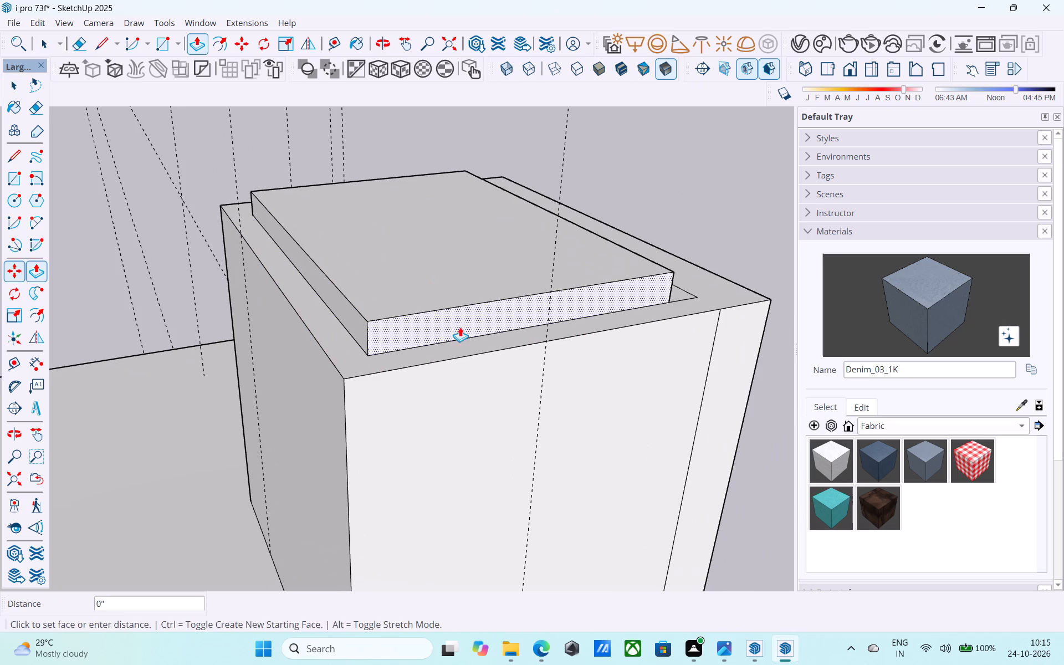
pyautogui.click(472, 379)
# Push/Pull the slab's rear side face outward to the tower's outer rear wall.
pyautogui.press('space')
pyautogui.click(369, 334)
pyautogui.press('p')
pyautogui.click(369, 333)
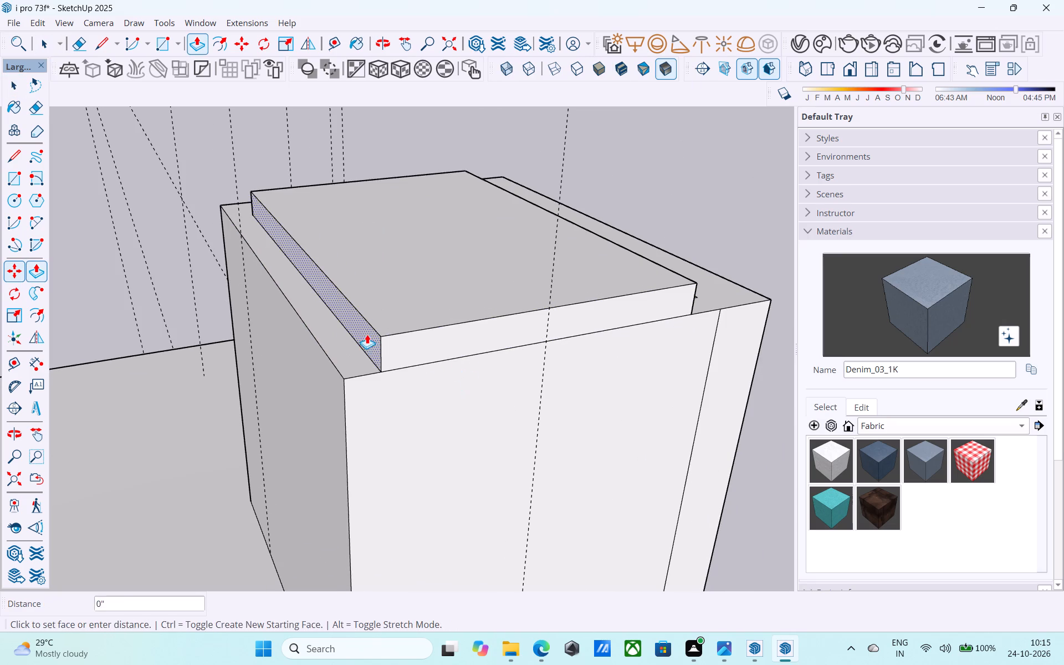
pyautogui.click(326, 376)
# Push/Pull the slab's front face outward about 1' 7", flush with the tower's dark denim front wall.
pyautogui.press('space')
pyautogui.moveTo(456, 335); pyautogui.dragTo(128, 351, button='middle')
pyautogui.scroll(-5, 370, 290)
pyautogui.moveTo(394, 291); pyautogui.dragTo(238, 288, button='middle')
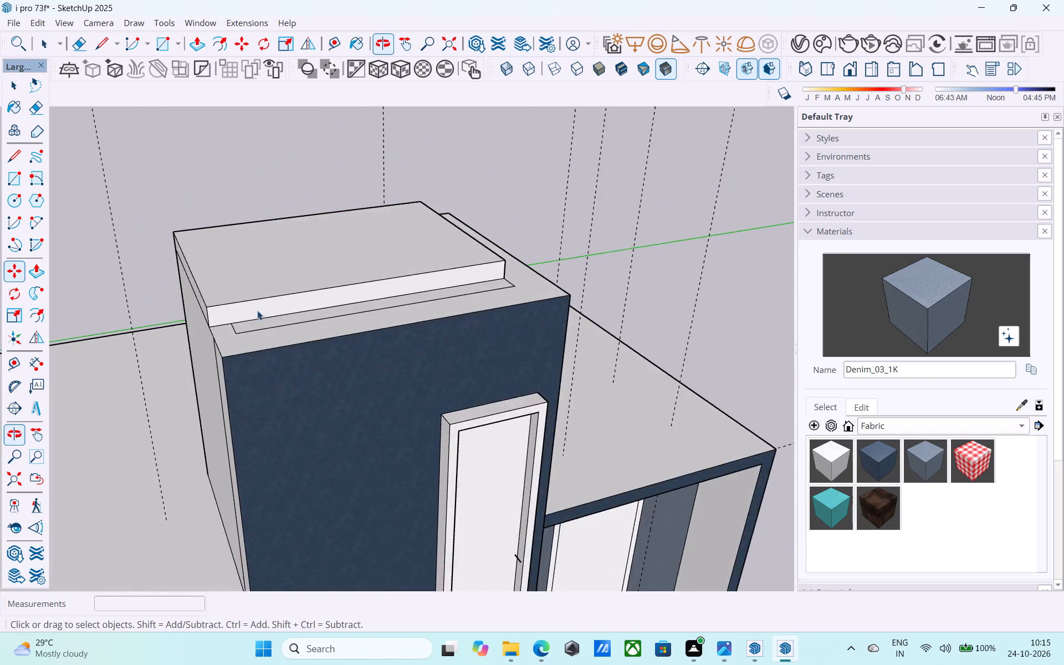
pyautogui.scroll(4, 261, 313)
pyautogui.click(263, 300)
pyautogui.press('p')
pyautogui.click(263, 304)
pyautogui.click(274, 377)
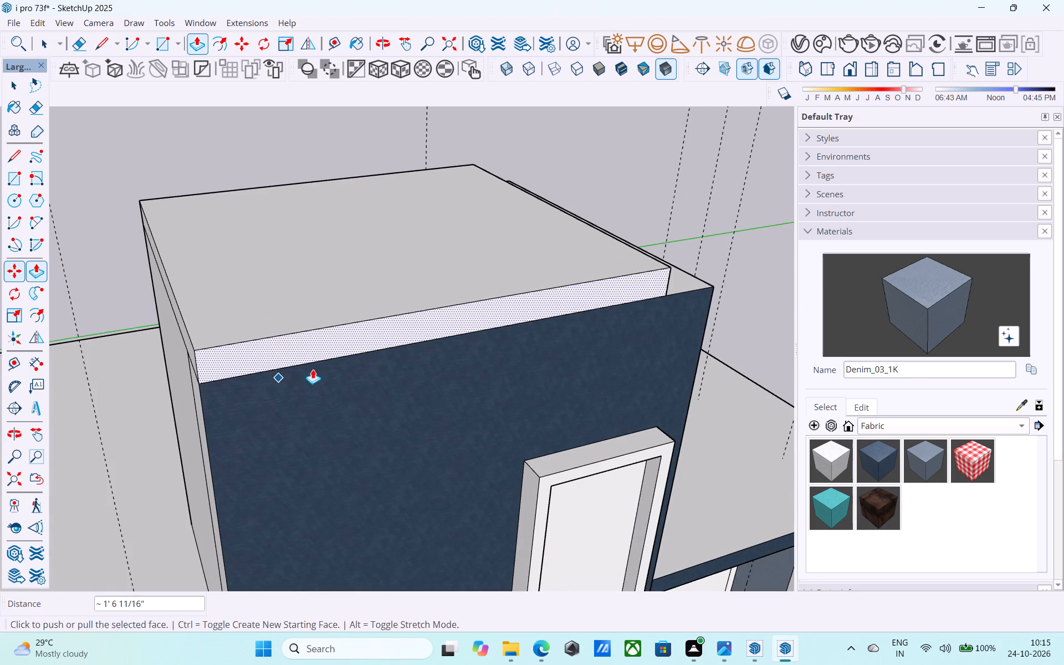
# Push/Pull the roof slab's right side face outward to the tower's outer right wall.
pyautogui.press('space')
pyautogui.moveTo(447, 310); pyautogui.dragTo(79, 324, button='middle')
pyautogui.scroll(1, 314, 356)
pyautogui.click(410, 375)
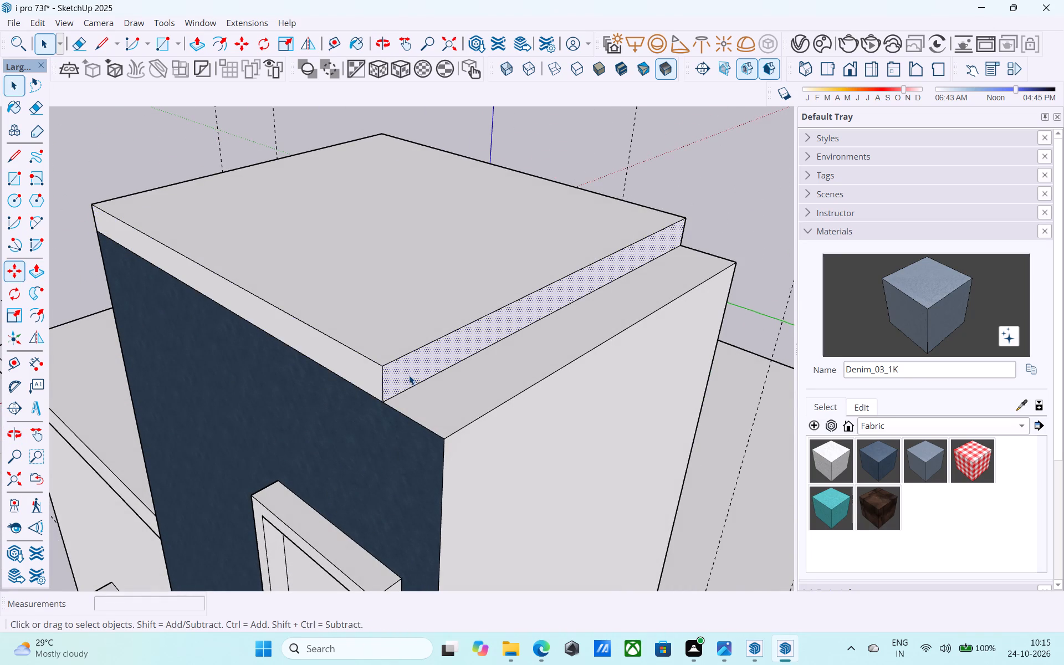
pyautogui.press('p')
pyautogui.click(409, 375)
pyautogui.click(486, 451)
pyautogui.press('space')
# Push/Pull the tower slab's front face outward 1' beyond the dark denim wall.
pyautogui.click(416, 410)
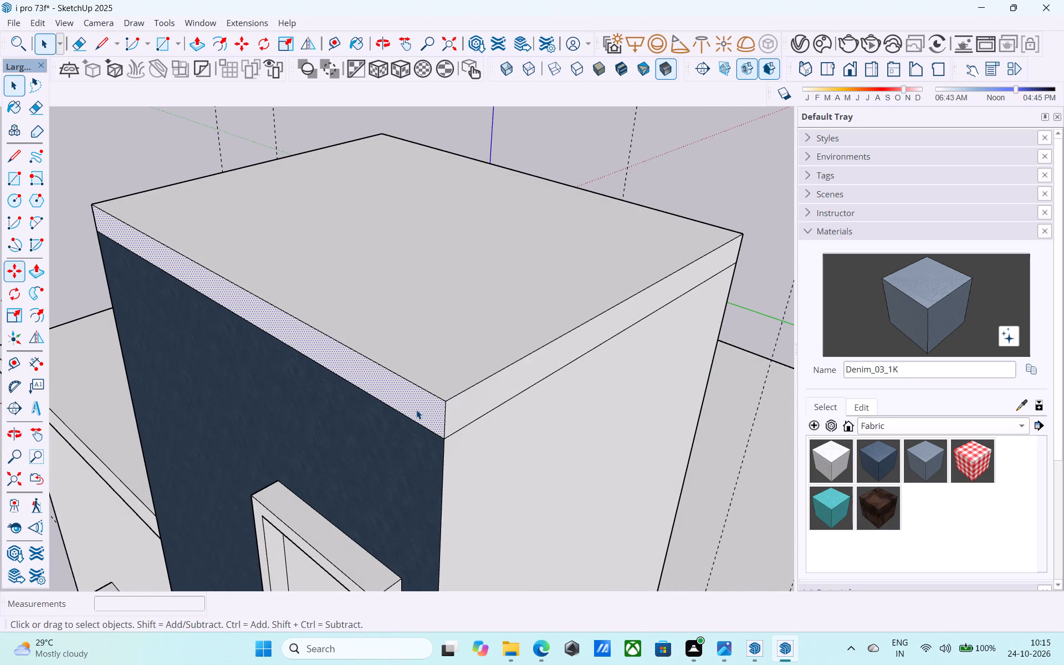
pyautogui.press('p')
pyautogui.click(416, 410)
pyautogui.write("1'")
pyautogui.press('Return')
# Push/Pull the tower slab's right side face outward 1' to form an overhang.
pyautogui.doubleClick(412, 441)
pyautogui.click(412, 439)
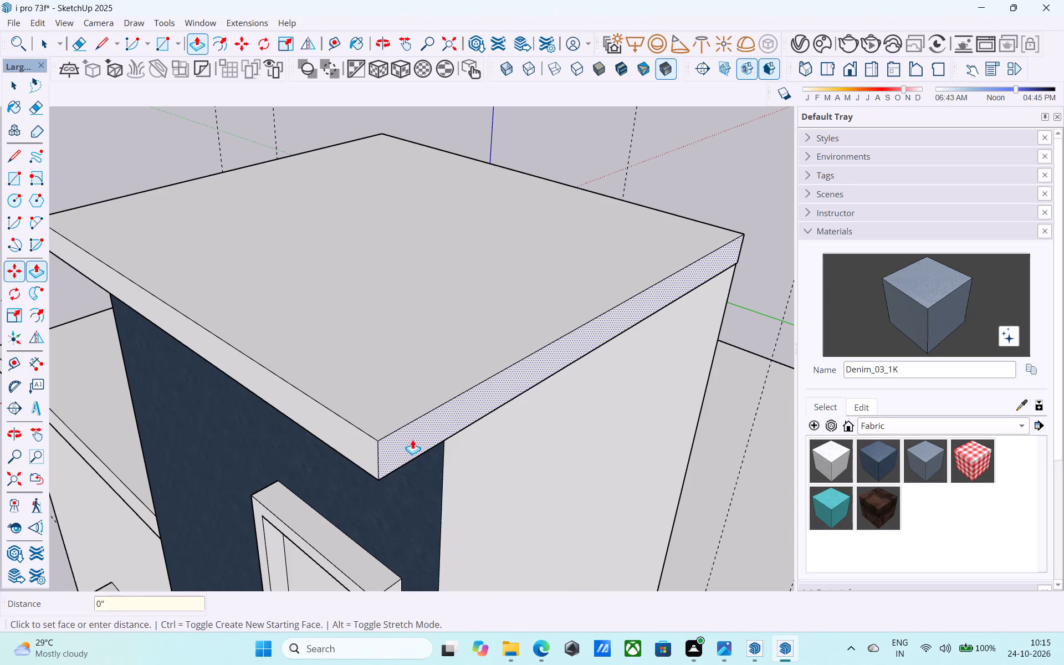
pyautogui.write("1'")
pyautogui.press('Return')
# Push/Pull the tower slab's left side face outward 1' to form an overhang.
pyautogui.scroll(-6, 442, 461)
pyautogui.moveTo(408, 443); pyautogui.dragTo(685, 366, button='middle')
pyautogui.moveTo(533, 377); pyautogui.dragTo(741, 359, button='middle')
pyautogui.click(325, 351)
pyautogui.write("1'")
pyautogui.press('Return')
# Push/Pull the tower slab's rear side face outward by the same 1'.
pyautogui.moveTo(277, 365); pyautogui.dragTo(224, 293, button='middle')
pyautogui.moveTo(248, 422); pyautogui.dragTo(223, 318, button='middle')
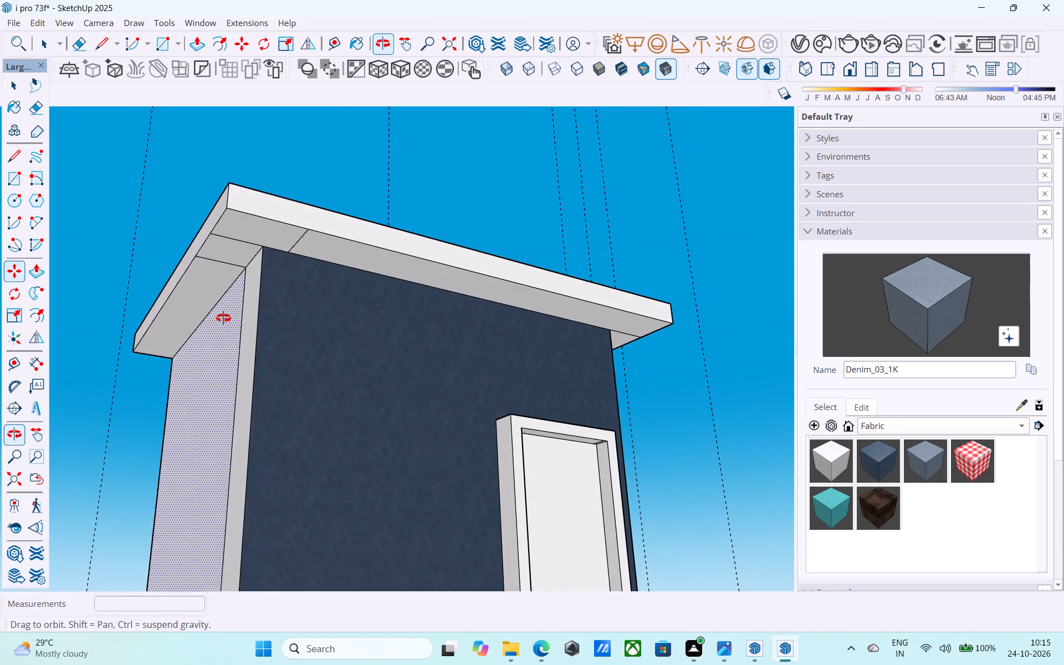
pyautogui.moveTo(223, 318); pyautogui.dragTo(756, 484, button='middle')
pyautogui.doubleClick(359, 381)
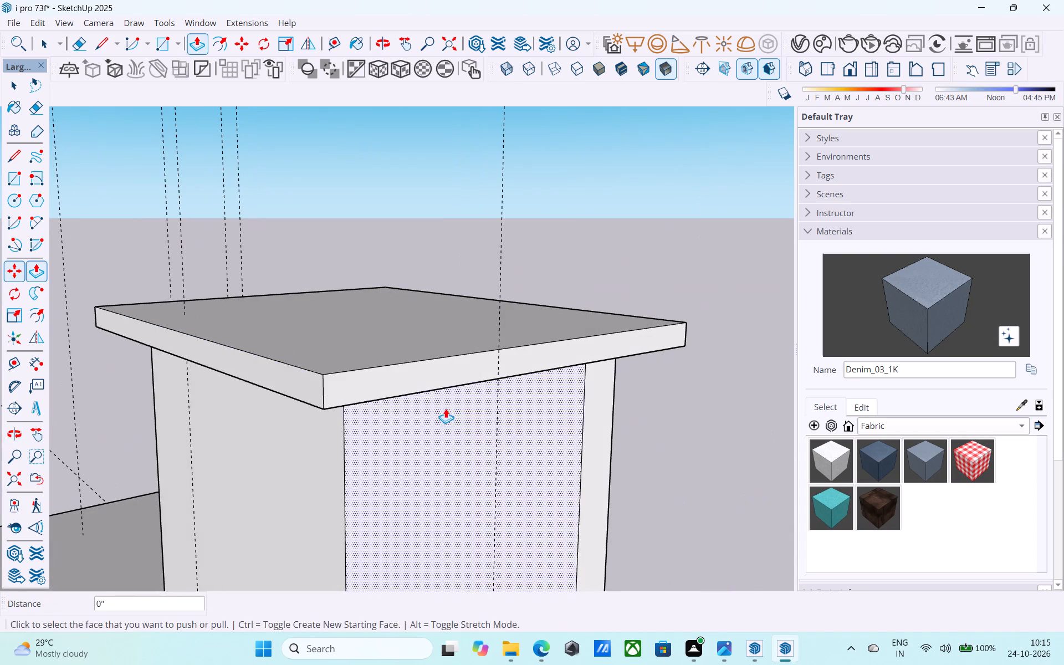
# Push/Pull the tower slab's front face outward by another 1'.
pyautogui.moveTo(456, 407); pyautogui.dragTo(233, 408, button='middle')
pyautogui.scroll(-2, 368, 415)
pyautogui.moveTo(439, 473); pyautogui.dragTo(212, 383, button='middle')
pyautogui.moveTo(237, 376); pyautogui.dragTo(160, 356, button='middle')
pyautogui.scroll(-5, 204, 357)
pyautogui.moveTo(229, 359); pyautogui.dragTo(326, 383, button='middle')
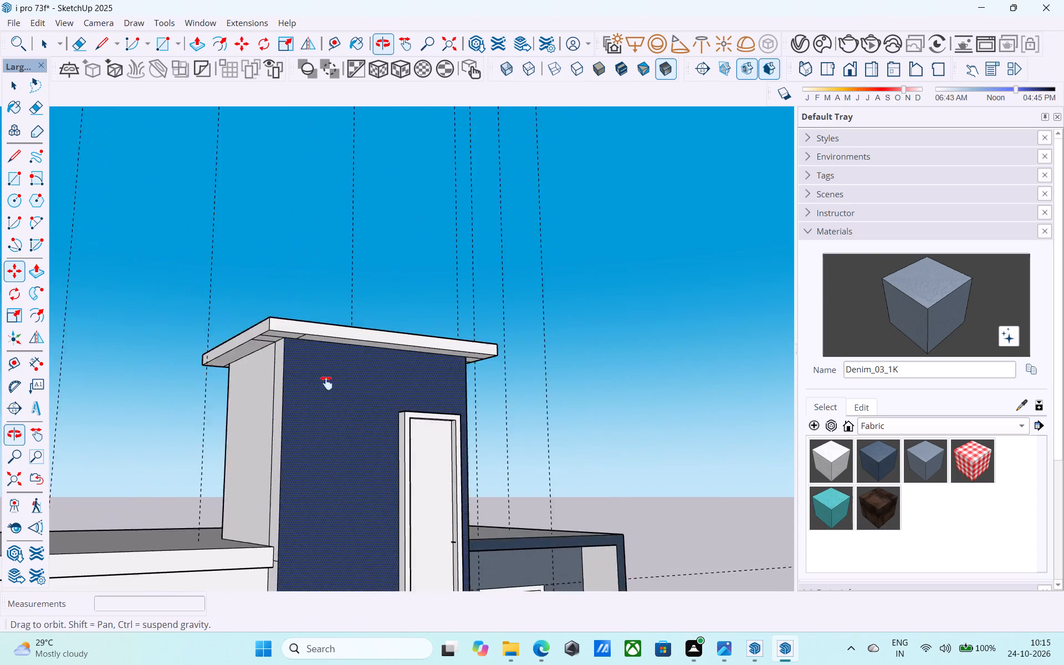
pyautogui.moveTo(326, 383); pyautogui.dragTo(219, 376, button='middle')
pyautogui.keyDown('shift'); pyautogui.moveTo(268, 397); pyautogui.dragTo(269, 345, button='middle'); pyautogui.keyUp('shift')
pyautogui.keyDown('shift'); pyautogui.scroll(1, 271, 381); pyautogui.keyUp('shift')
pyautogui.scroll(-10, 268, 334)
pyautogui.moveTo(293, 365); pyautogui.dragTo(303, 522, button='middle')
pyautogui.scroll(3, 301, 445)
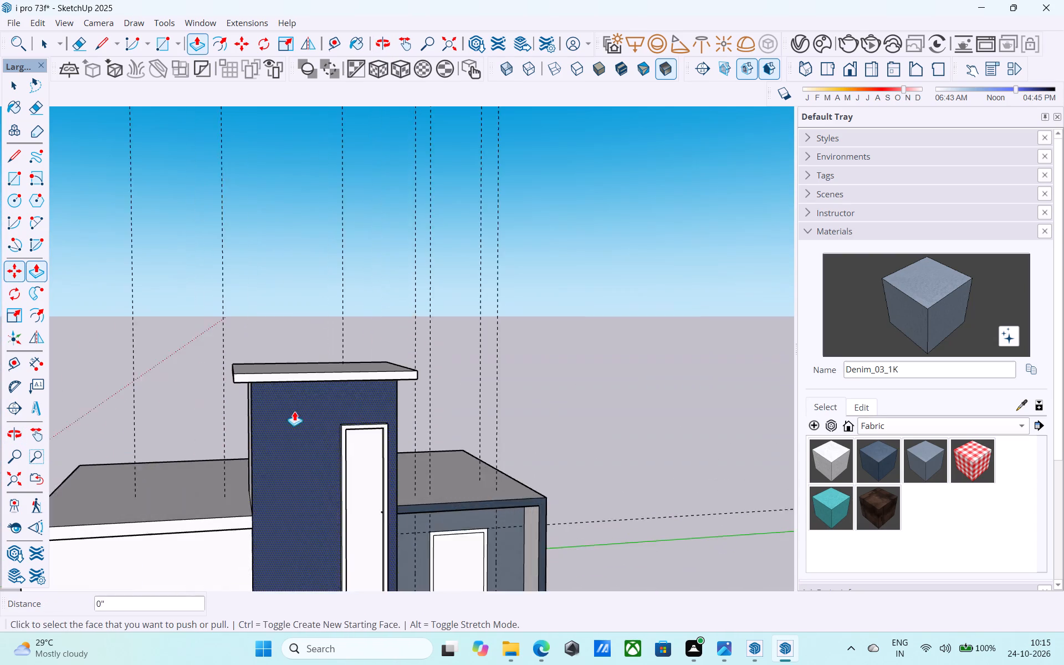
pyautogui.scroll(7, 294, 411)
pyautogui.doubleClick(309, 361)
# Examine the capped tower and the whole front elevation from several angles.
pyautogui.scroll(-7, 309, 361)
pyautogui.keyDown('shift'); pyautogui.moveTo(346, 502); pyautogui.dragTo(312, 354, button='middle'); pyautogui.keyUp('shift')
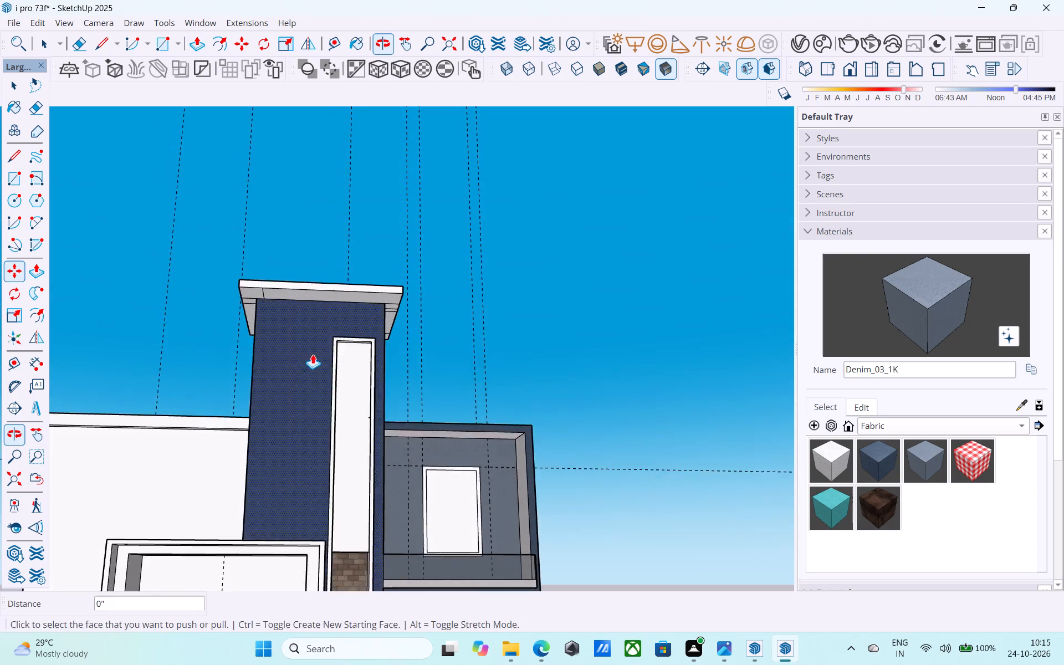
pyautogui.scroll(-4, 318, 364)
pyautogui.keyDown('shift'); pyautogui.moveTo(371, 479); pyautogui.dragTo(359, 387, button='middle'); pyautogui.keyUp('shift')
pyautogui.scroll(-4, 361, 382)
pyautogui.moveTo(357, 392); pyautogui.dragTo(411, 484, button='middle')
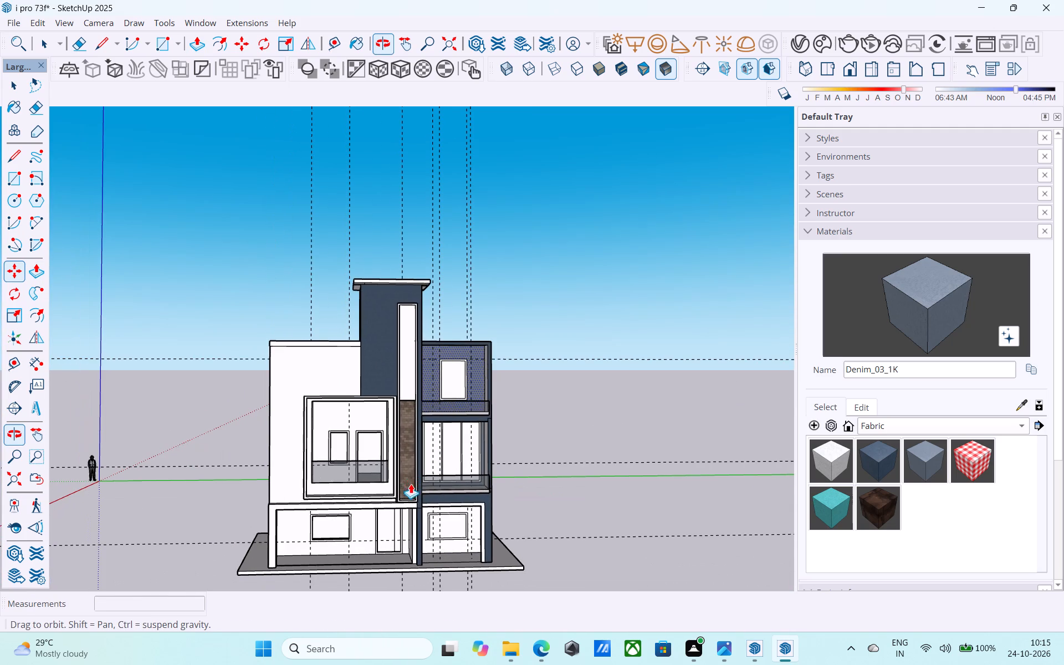
pyautogui.moveTo(411, 484); pyautogui.dragTo(411, 484, button='middle')
pyautogui.moveTo(402, 454); pyautogui.dragTo(390, 466, button='middle')
pyautogui.scroll(4, 383, 363)
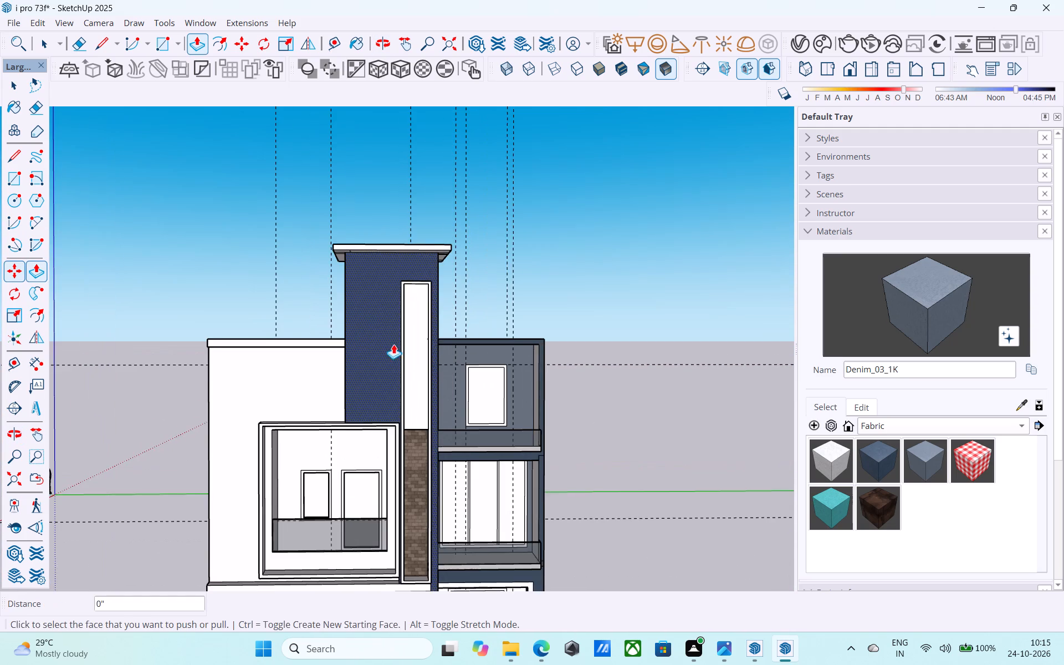
pyautogui.keyDown('shift'); pyautogui.moveTo(393, 344); pyautogui.dragTo(378, 360, button='middle'); pyautogui.keyUp('shift')
pyautogui.keyDown('shift'); pyautogui.moveTo(379, 410); pyautogui.dragTo(377, 346, button='middle'); pyautogui.keyUp('shift')
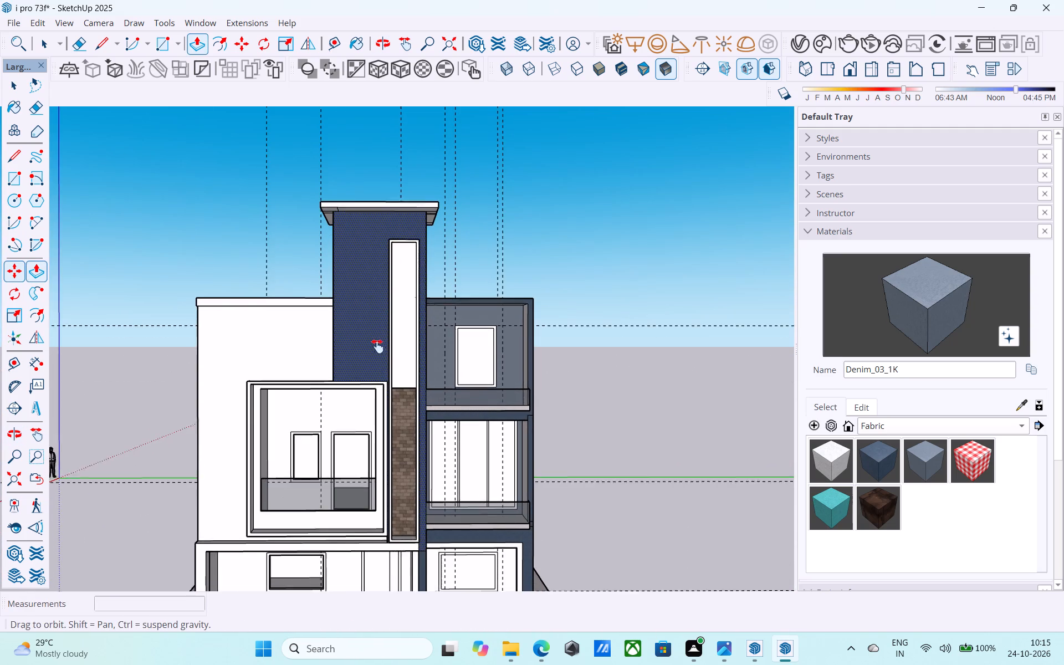
pyautogui.keyDown('shift'); pyautogui.moveTo(377, 346); pyautogui.dragTo(376, 345, button='middle'); pyautogui.keyUp('shift')
pyautogui.keyDown('shift'); pyautogui.moveTo(386, 359); pyautogui.dragTo(306, 399, button='middle'); pyautogui.keyUp('shift')
# Offset the outline of the main flat roof face 6" inward to create a parapet band.
pyautogui.scroll(1, 425, 315)
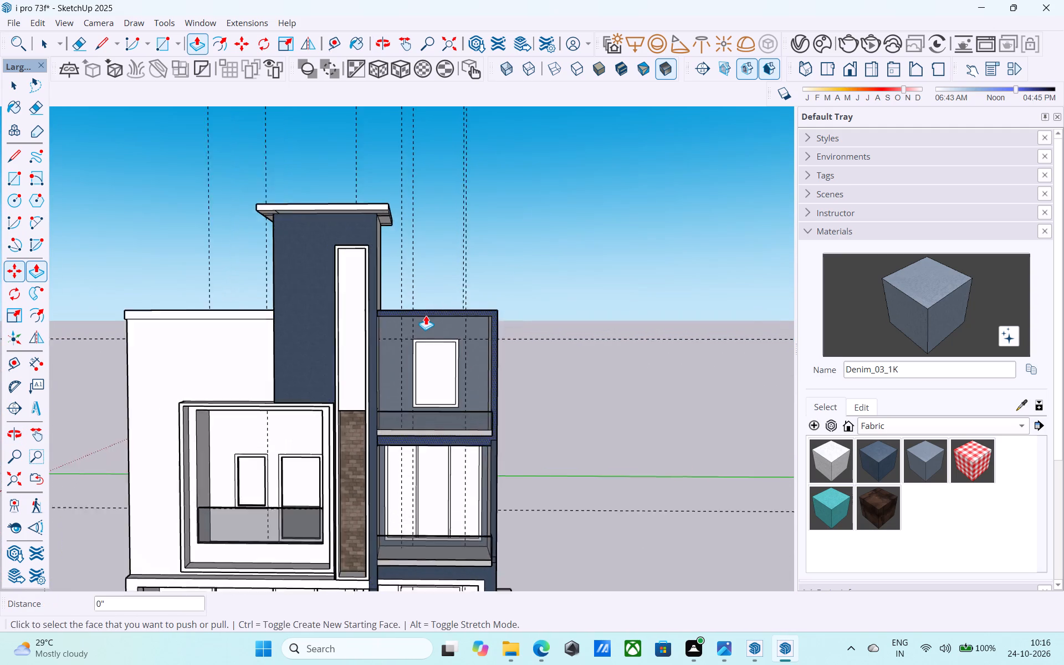
pyautogui.scroll(2, 426, 315)
pyautogui.keyDown('shift'); pyautogui.moveTo(426, 315); pyautogui.dragTo(272, 433, button='middle'); pyautogui.keyUp('shift')
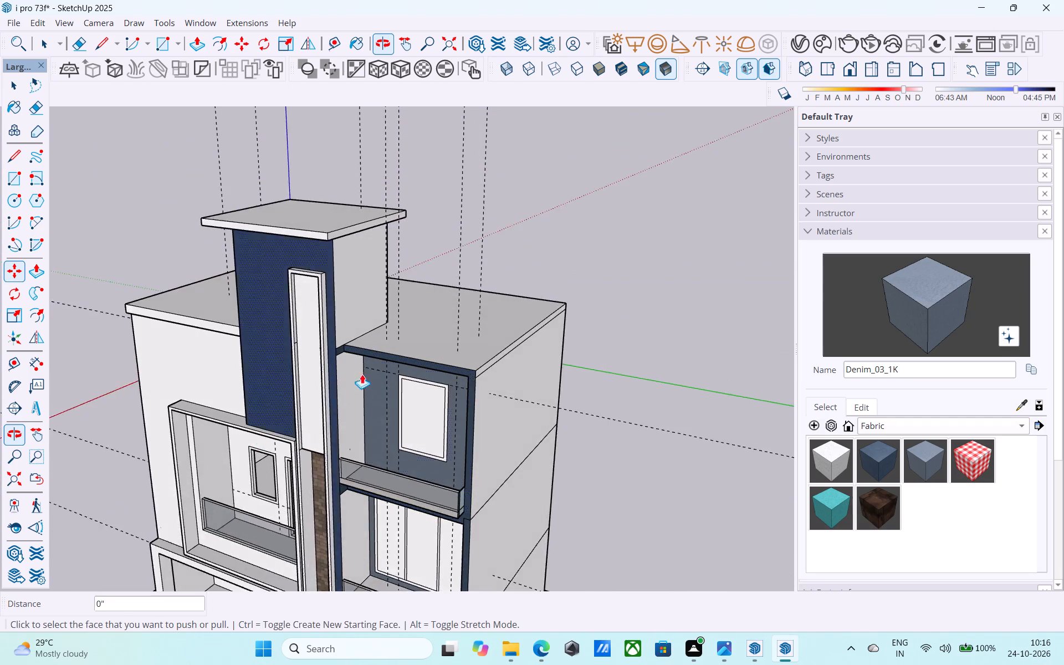
pyautogui.scroll(4, 377, 360)
pyautogui.press('space')
pyautogui.scroll(4, 381, 350)
pyautogui.click(413, 340)
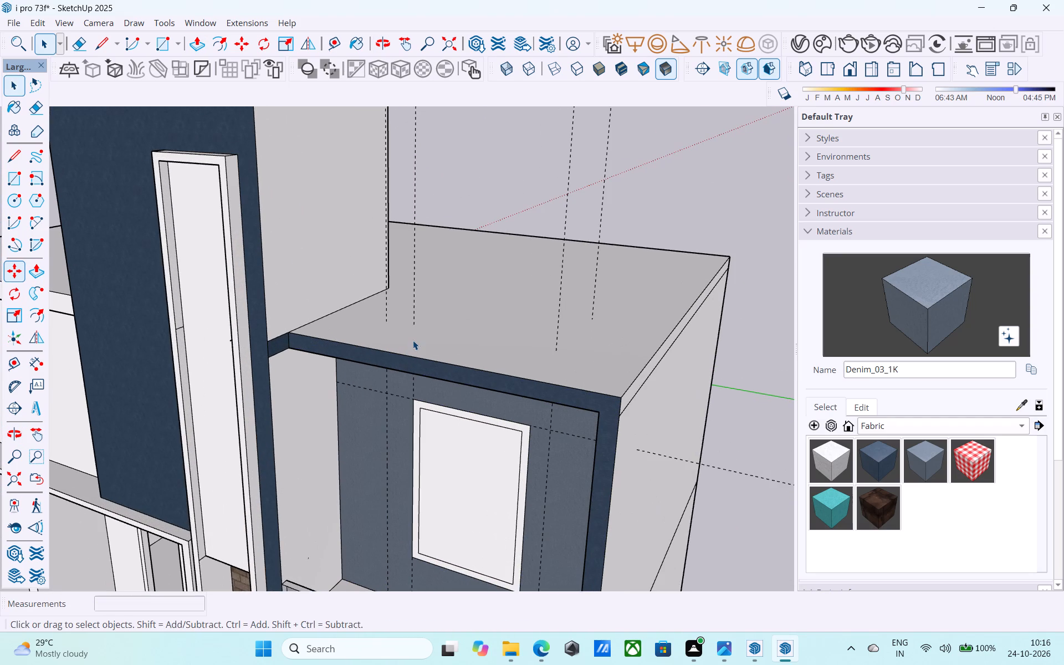
pyautogui.press('f')
pyautogui.click(413, 340)
pyautogui.write('6"')
pyautogui.press('Return')
pyautogui.press('space')
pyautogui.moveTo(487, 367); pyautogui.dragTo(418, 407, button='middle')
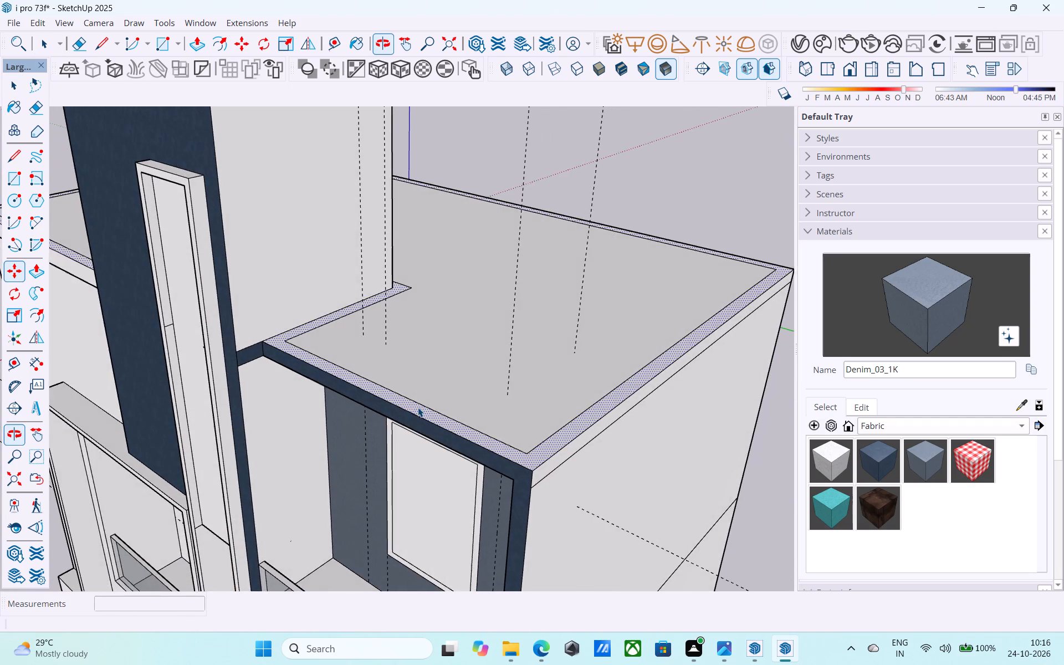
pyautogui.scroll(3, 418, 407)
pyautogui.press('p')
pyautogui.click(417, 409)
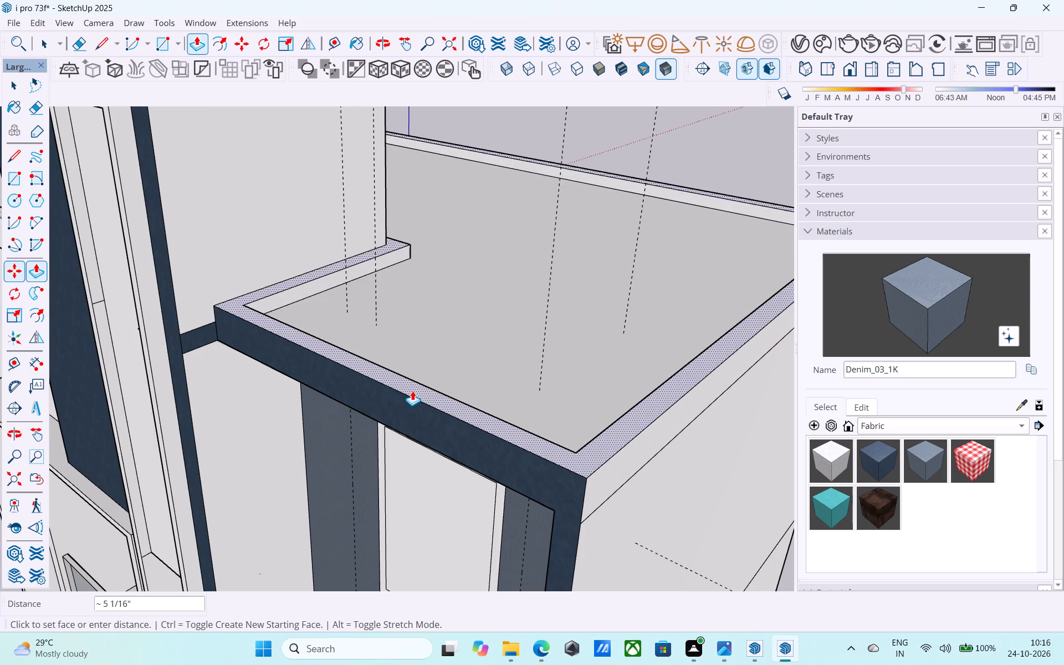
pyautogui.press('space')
# Draw a short diagonal line across the front frame's upper right corner, separating the denim beam face from the column.
pyautogui.press('l')
pyautogui.click(586, 498)
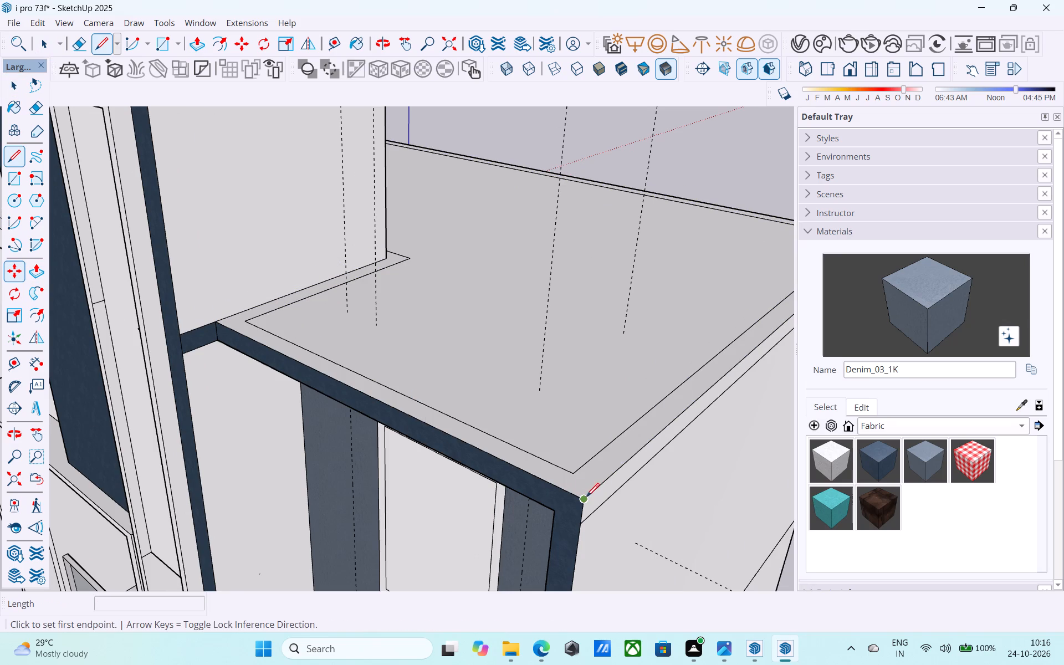
pyautogui.click(550, 514)
pyautogui.press('space')
# Push/Pull the roof's parapet band upward 6".
pyautogui.click(577, 490)
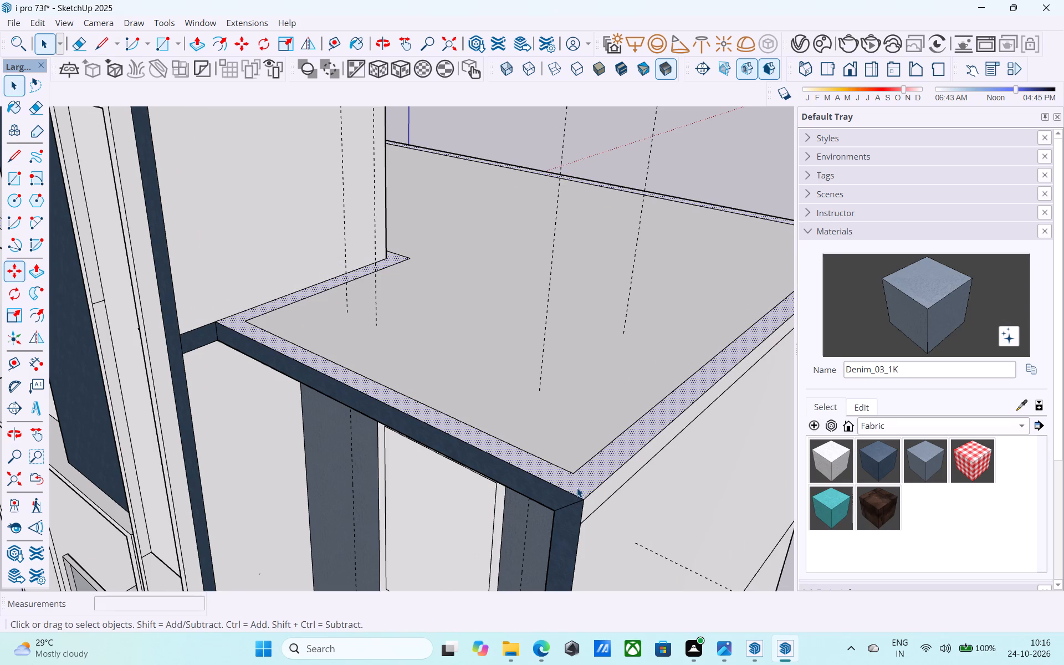
pyautogui.press('p')
pyautogui.click(577, 488)
pyautogui.write('6"')
pyautogui.press('Return')
pyautogui.press('space')
# Draw a line about 10' 1 1/2" long across the right bay's front face at the parapet's base.
pyautogui.press('l')
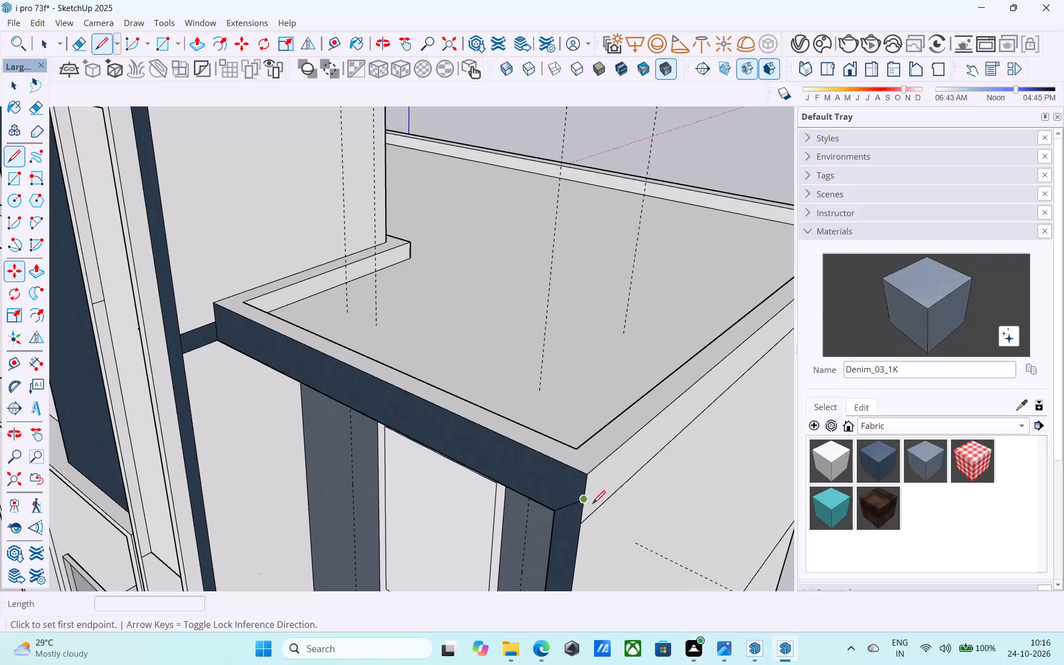
pyautogui.click(584, 504)
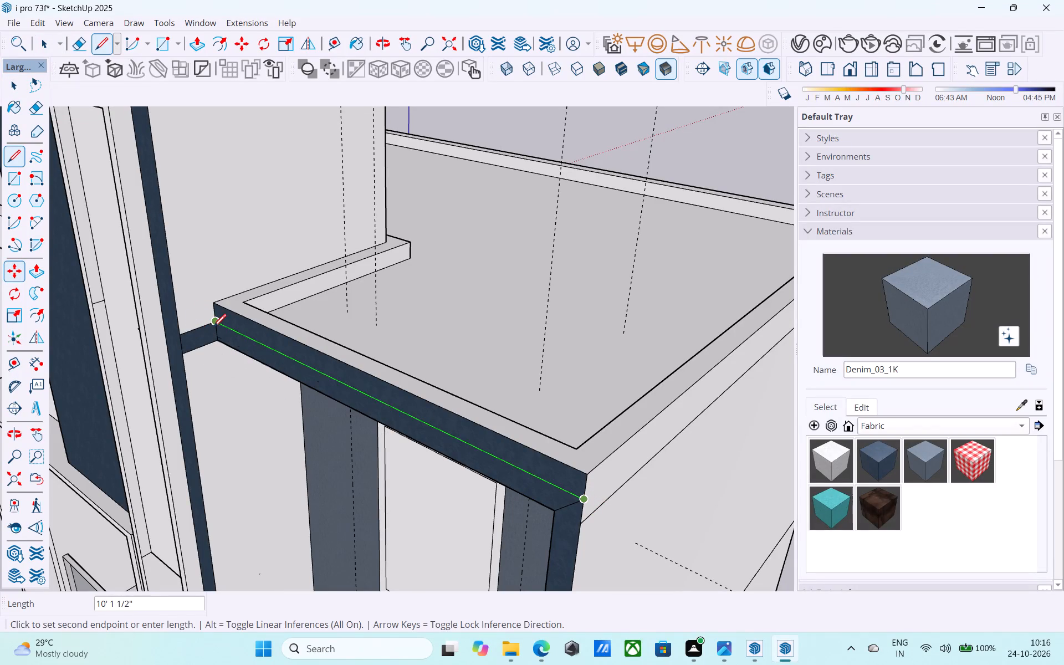
pyautogui.click(213, 327)
pyautogui.press('space')
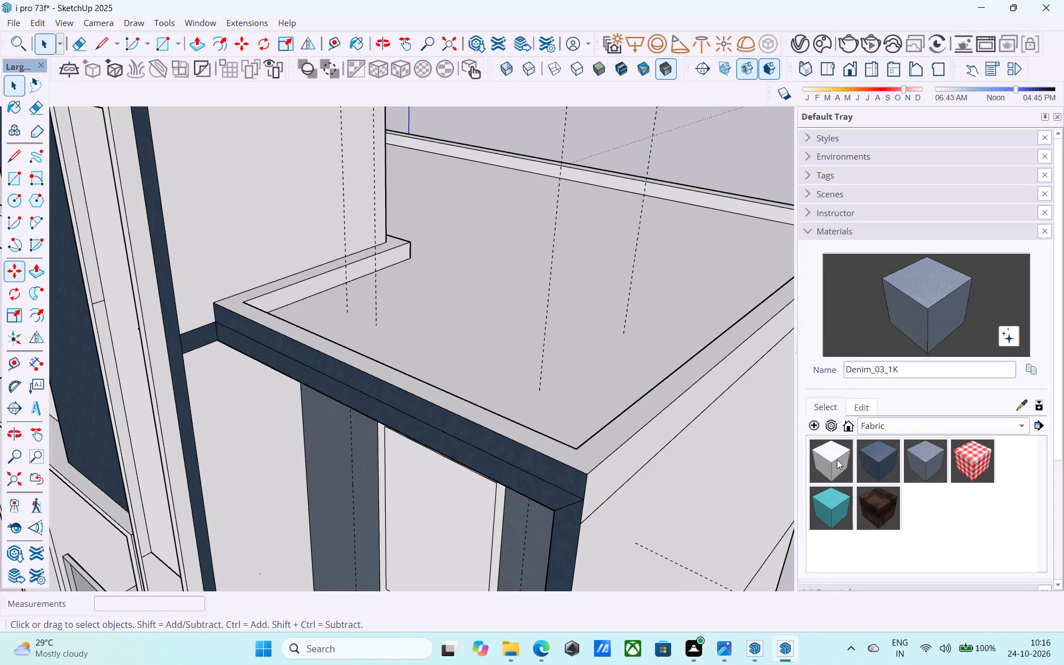
# Paint the front face of the right bay's parapet with the Default material from the In Model collection.
pyautogui.scroll(9, 837, 460)
pyautogui.click(872, 429)
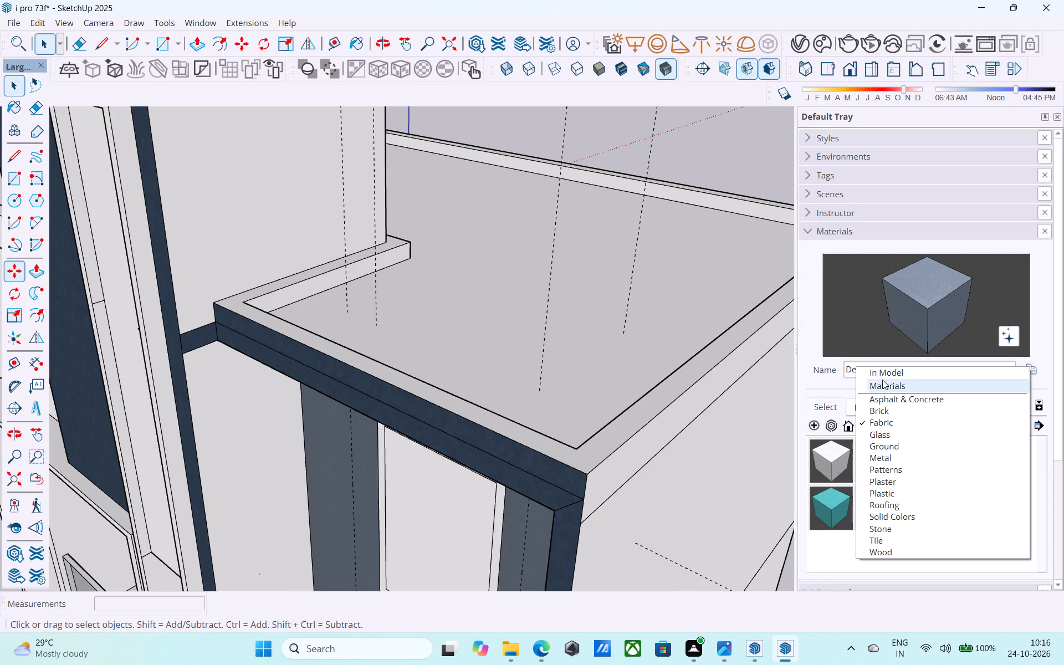
pyautogui.moveTo(882, 375); pyautogui.dragTo(882, 359)
pyautogui.click(867, 375)
pyautogui.click(838, 451)
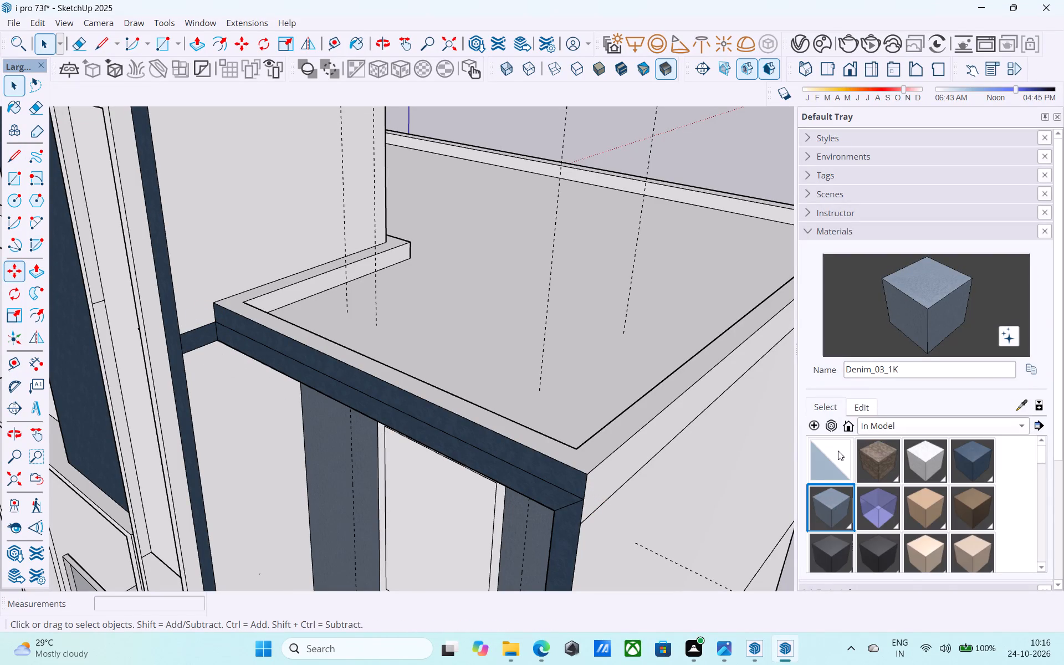
pyautogui.click(495, 441)
# Examine the parapets, tower and right-hand balconies on the front elevation.
pyautogui.scroll(1, 438, 448)
pyautogui.moveTo(437, 448); pyautogui.dragTo(477, 377, button='middle')
pyautogui.scroll(-9, 481, 360)
pyautogui.moveTo(447, 385); pyautogui.dragTo(549, 366, button='middle')
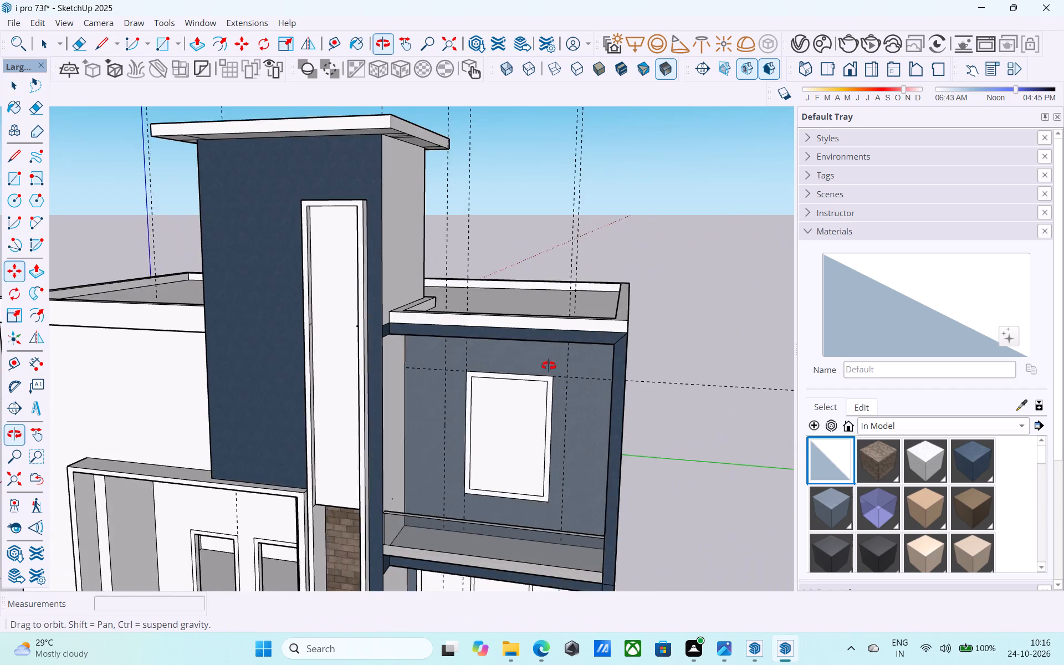
pyautogui.moveTo(549, 366); pyautogui.dragTo(556, 366, button='middle')
pyautogui.scroll(-6, 579, 359)
pyautogui.moveTo(487, 393); pyautogui.dragTo(530, 355, button='middle')
pyautogui.scroll(-5, 383, 378)
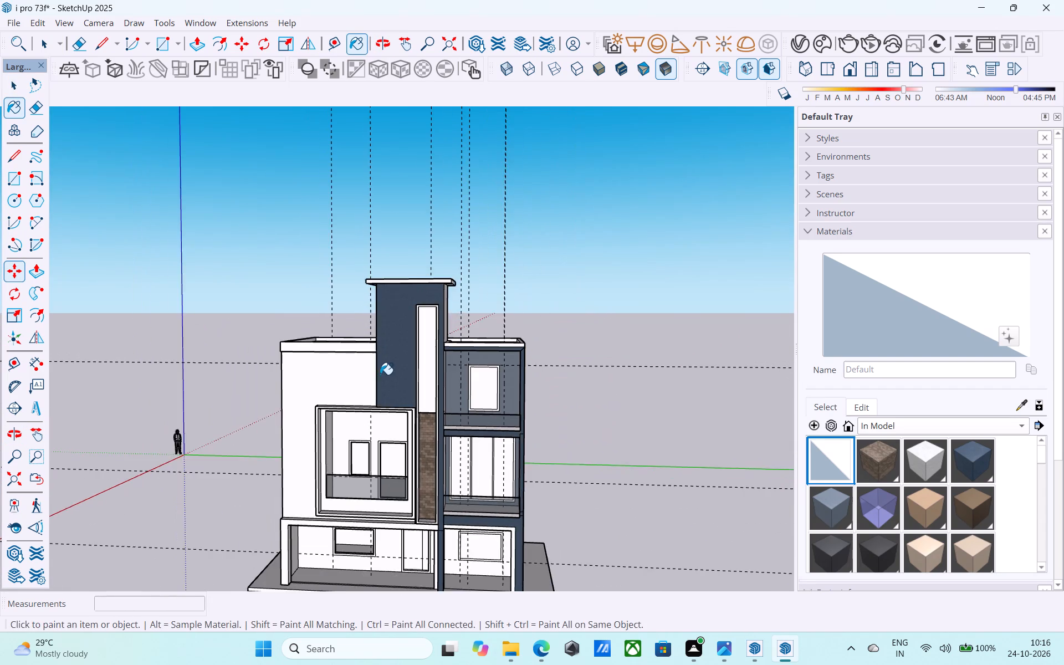
pyautogui.moveTo(380, 375); pyautogui.dragTo(367, 354, button='middle')
pyautogui.scroll(5, 473, 417)
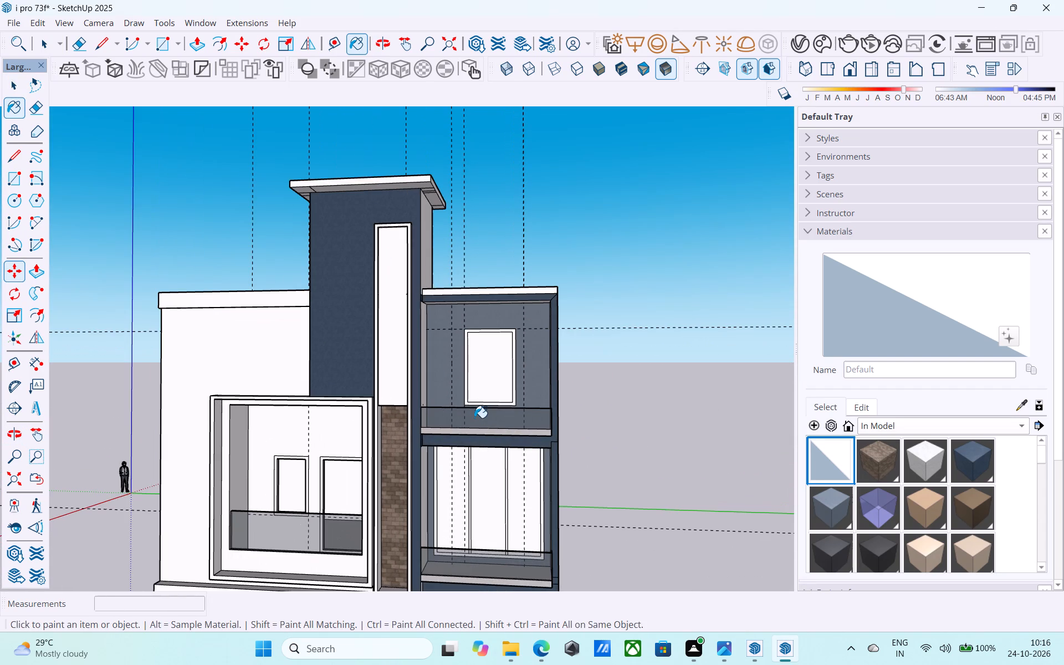
pyautogui.scroll(-3, 480, 474)
pyautogui.moveTo(474, 472); pyautogui.dragTo(470, 391, button='middle')
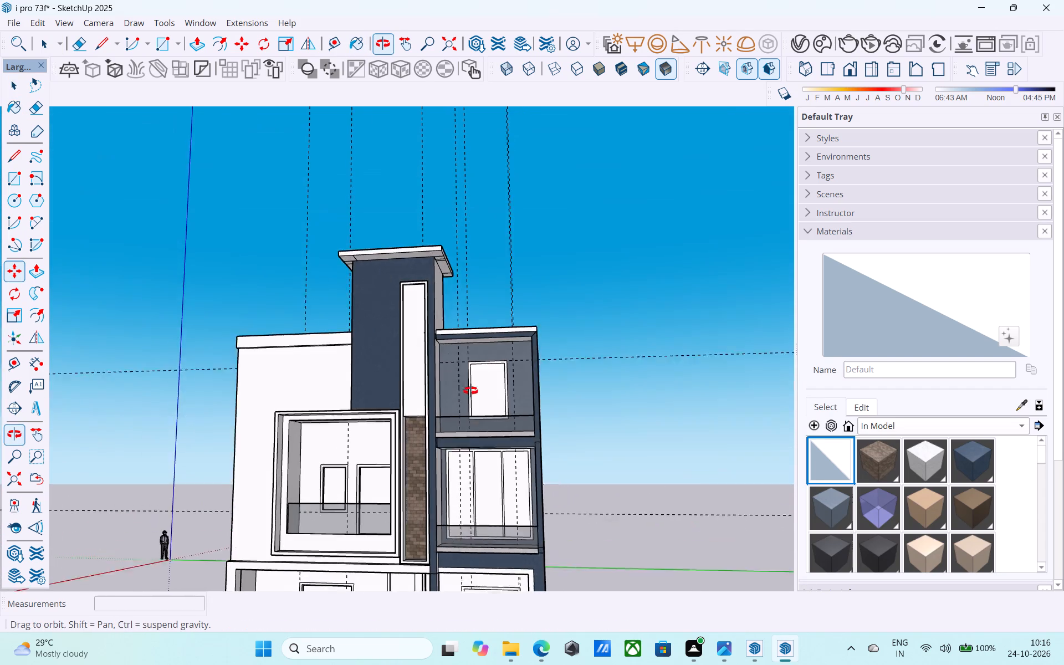
pyautogui.moveTo(470, 391); pyautogui.dragTo(464, 355, button='middle')
pyautogui.scroll(-4, 463, 359)
# Paint the front edges of the right bay's upper and lower balcony slabs with the Default material.
pyautogui.moveTo(463, 359); pyautogui.dragTo(485, 485, button='middle')
pyautogui.scroll(12, 487, 419)
pyautogui.moveTo(438, 422); pyautogui.dragTo(429, 417, button='middle')
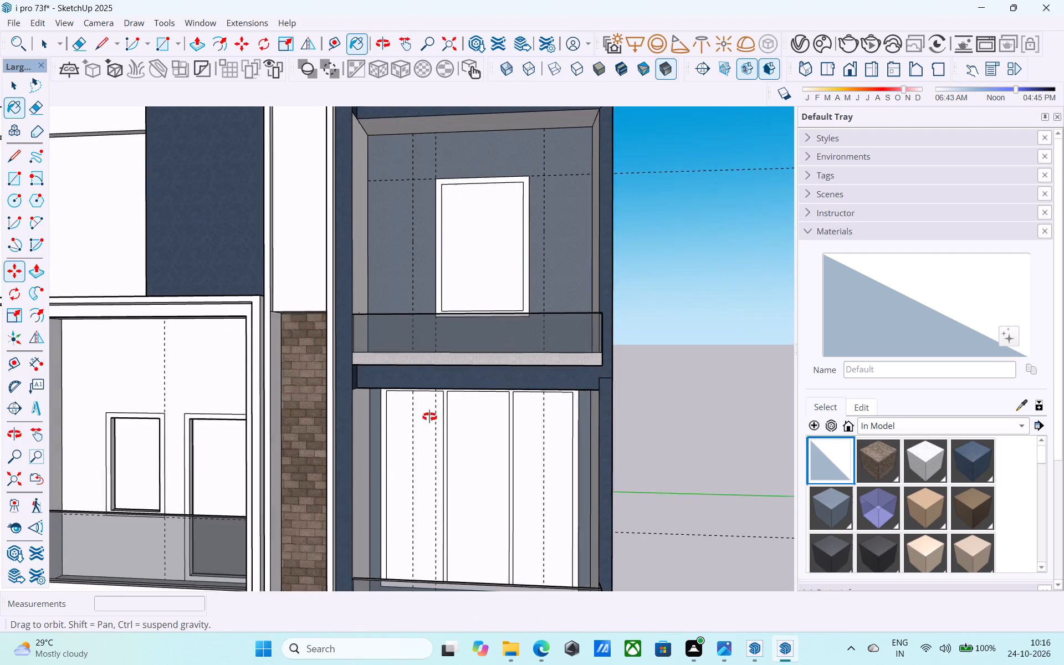
pyautogui.moveTo(429, 417); pyautogui.dragTo(377, 419, button='middle')
pyautogui.scroll(5, 377, 419)
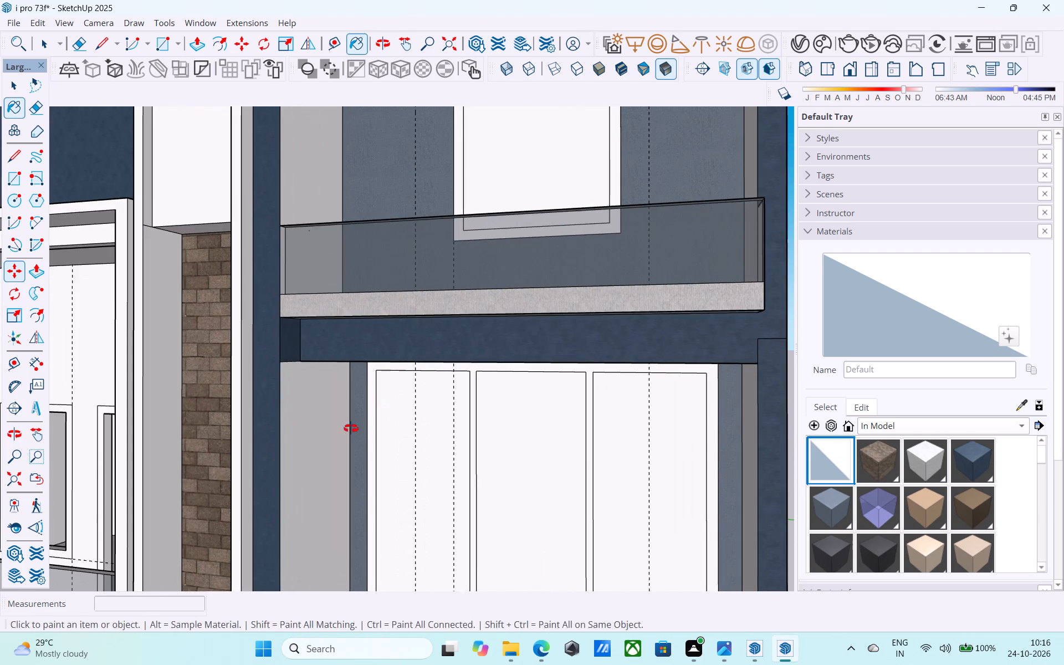
pyautogui.moveTo(352, 429); pyautogui.dragTo(390, 436, button='middle')
pyautogui.scroll(-10, 386, 424)
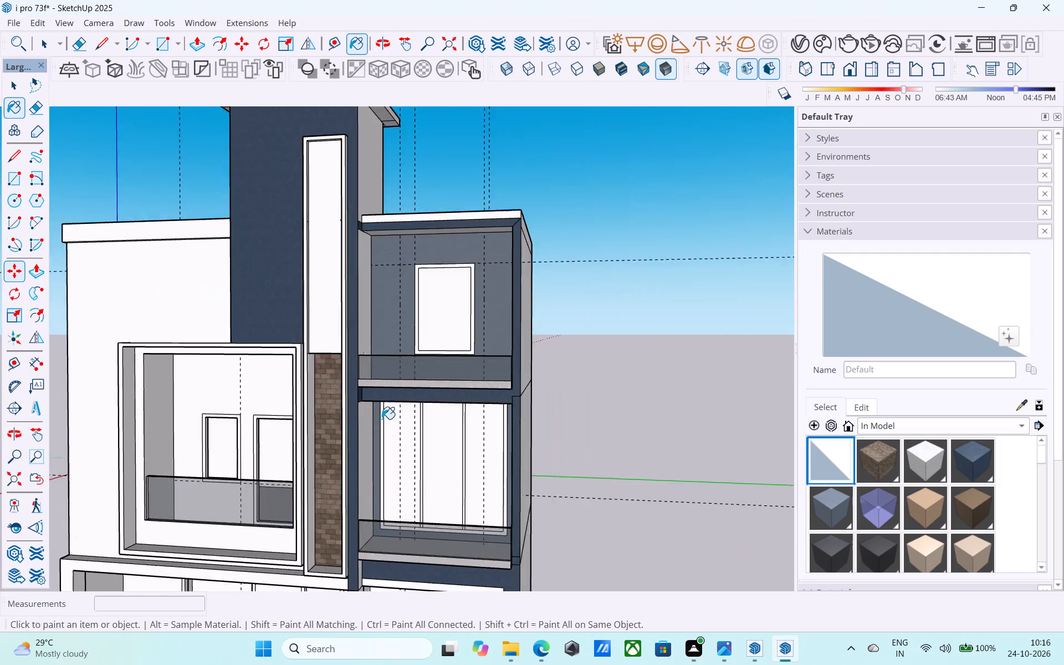
pyautogui.moveTo(381, 422); pyautogui.dragTo(403, 457, button='middle')
pyautogui.scroll(8, 424, 426)
pyautogui.click(437, 359)
pyautogui.scroll(-13, 438, 340)
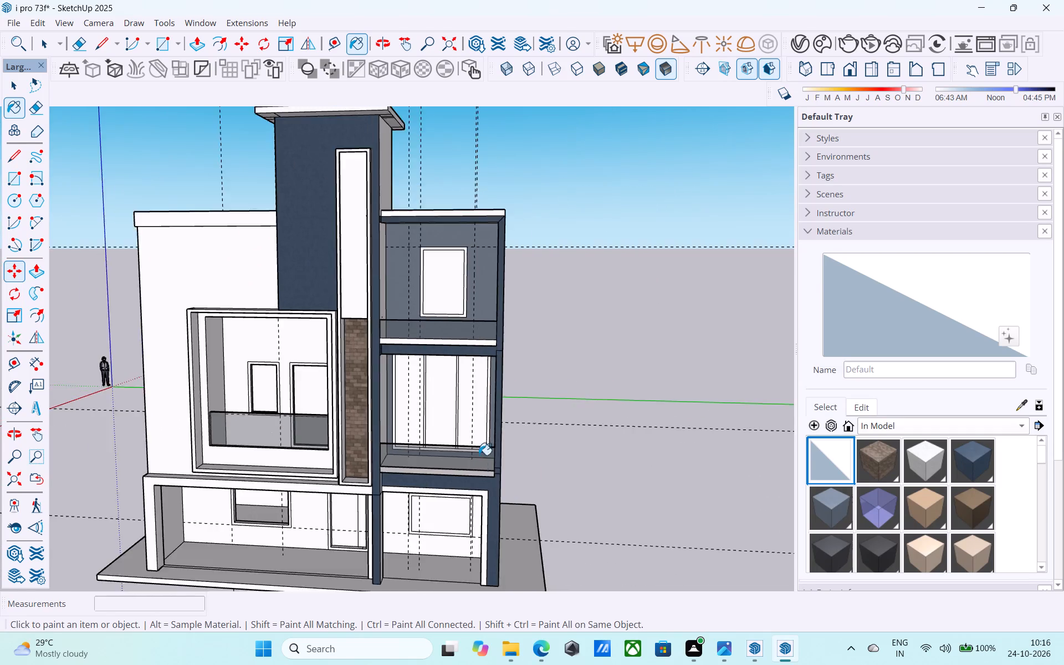
pyautogui.scroll(9, 474, 475)
pyautogui.click(461, 465)
pyautogui.scroll(-3, 461, 465)
# Save the model.
pyautogui.scroll(1, 461, 465)
pyautogui.scroll(-14, 461, 462)
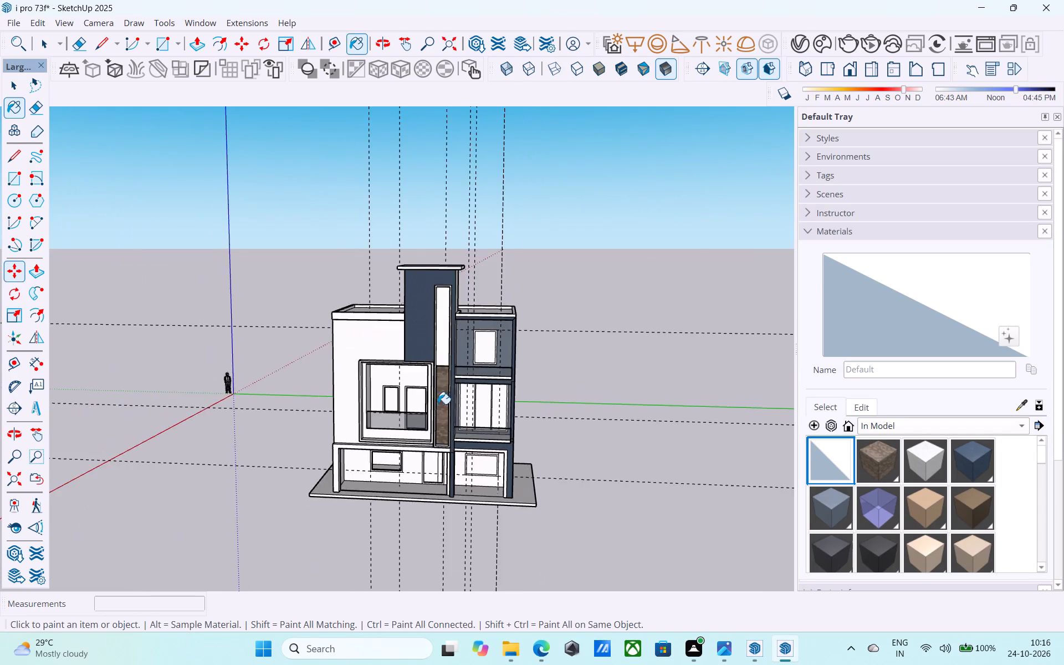
pyautogui.moveTo(436, 402); pyautogui.dragTo(513, 403, button='middle')
pyautogui.hotkey('ctrl', 's')
pyautogui.click(462, 415)
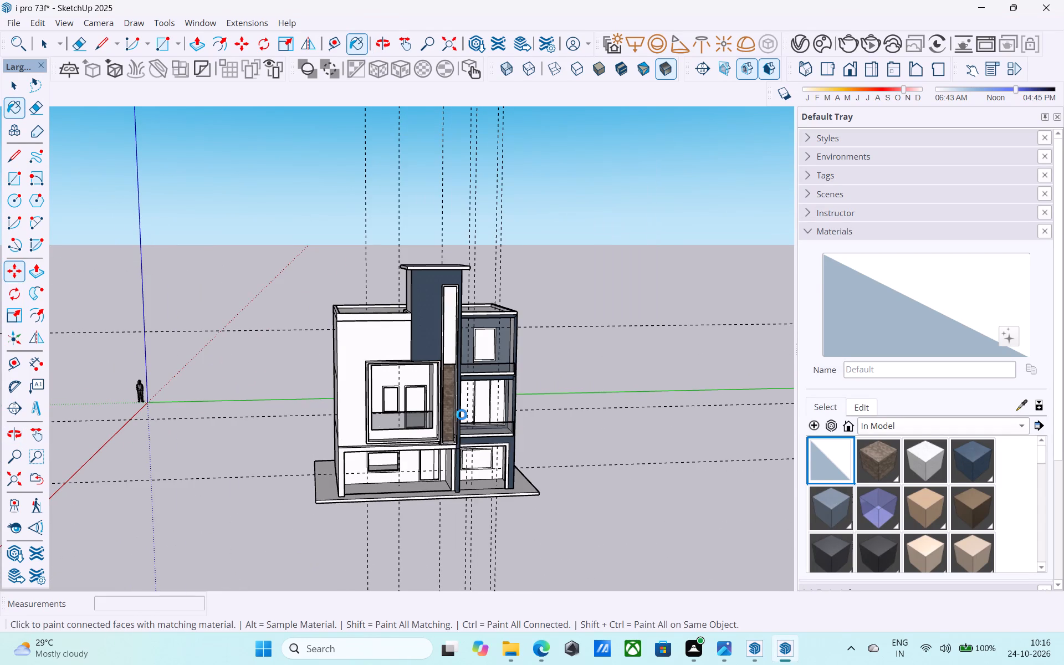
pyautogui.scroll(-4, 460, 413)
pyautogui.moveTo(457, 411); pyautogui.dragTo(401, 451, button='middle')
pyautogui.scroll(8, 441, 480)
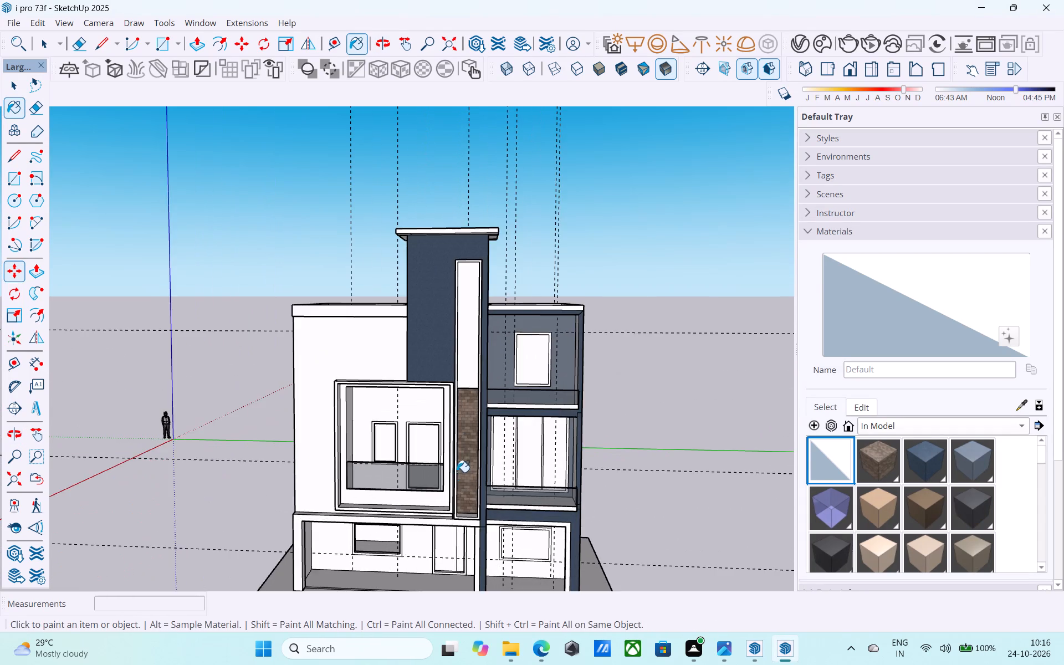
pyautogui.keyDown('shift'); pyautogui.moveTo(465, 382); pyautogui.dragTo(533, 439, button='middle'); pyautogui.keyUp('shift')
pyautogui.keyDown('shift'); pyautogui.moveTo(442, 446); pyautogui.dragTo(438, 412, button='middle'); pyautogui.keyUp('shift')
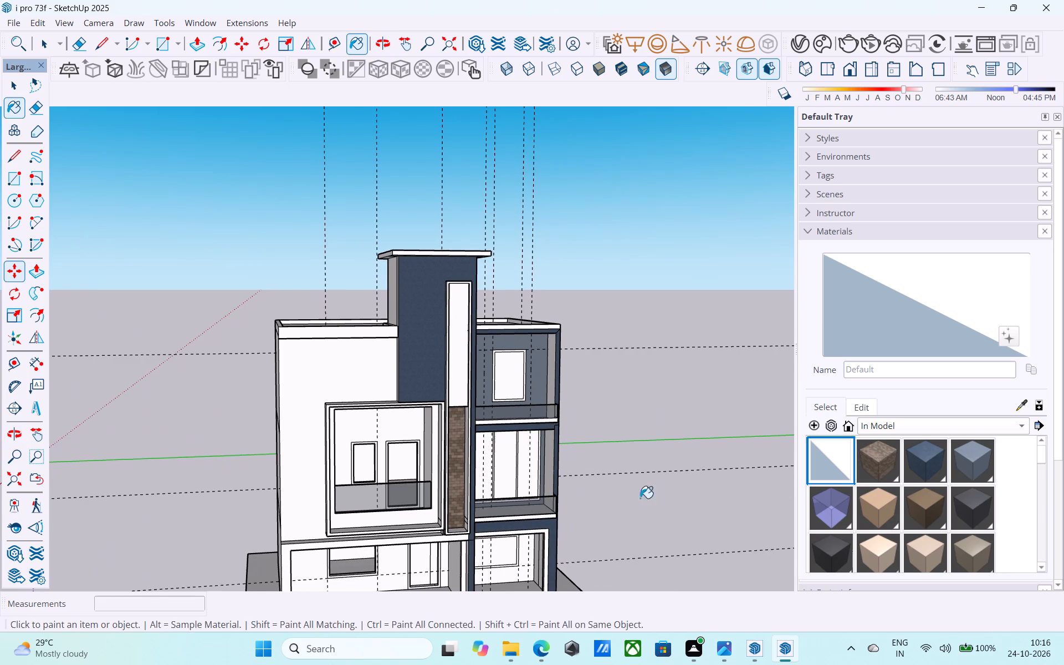
# Look through the material swatches in the In Model collection.
pyautogui.scroll(-6, 914, 493)
pyautogui.scroll(5, 913, 495)
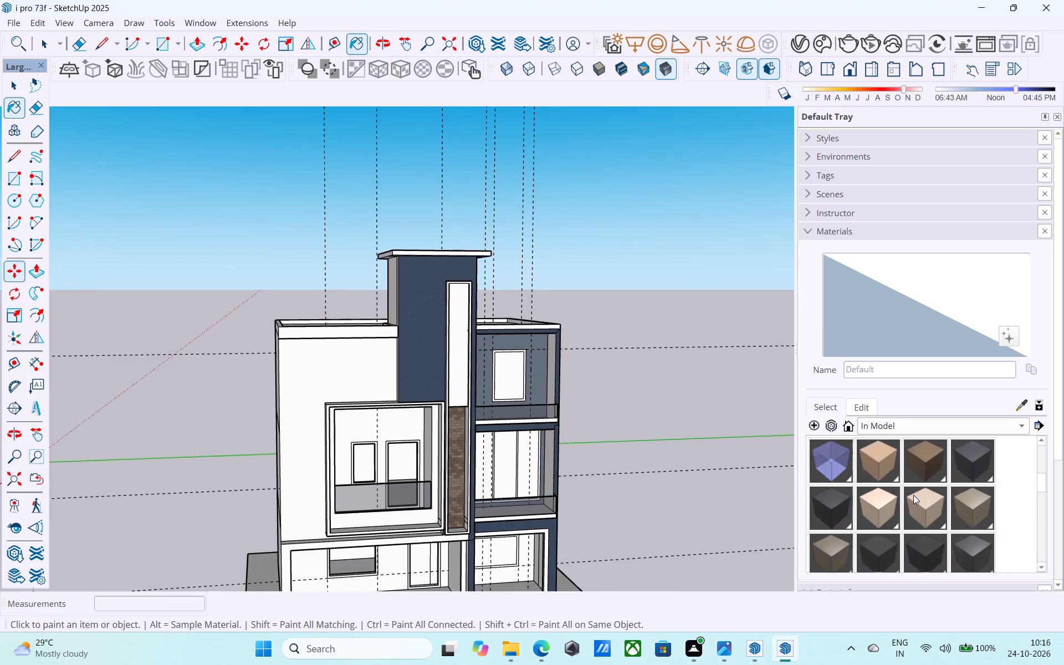
pyautogui.scroll(3, 913, 495)
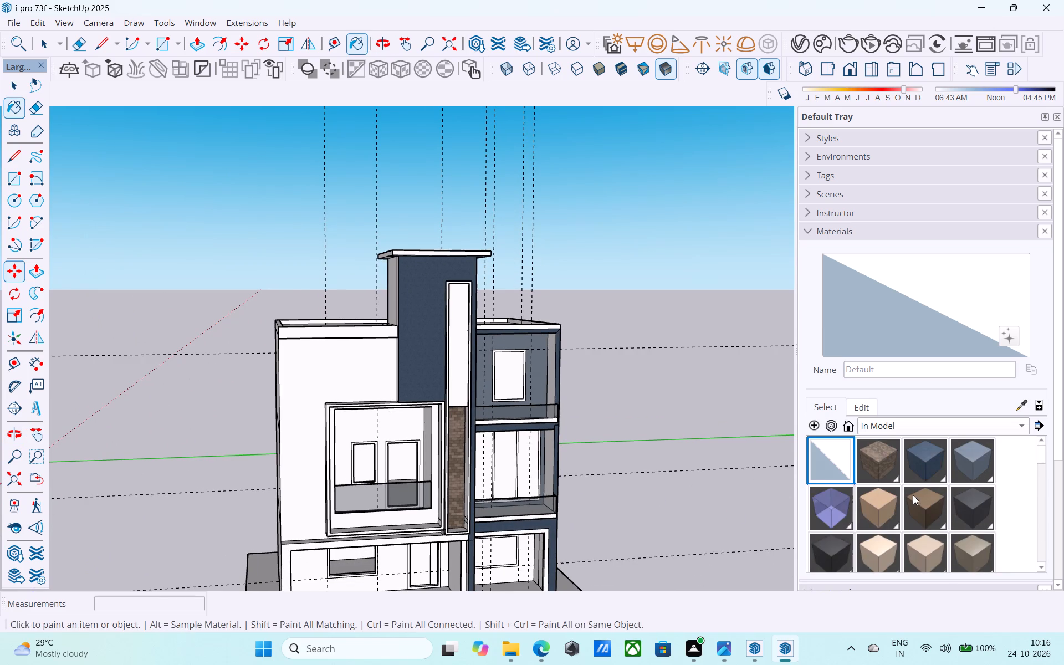
pyautogui.scroll(2, 913, 495)
pyautogui.scroll(-6, 909, 483)
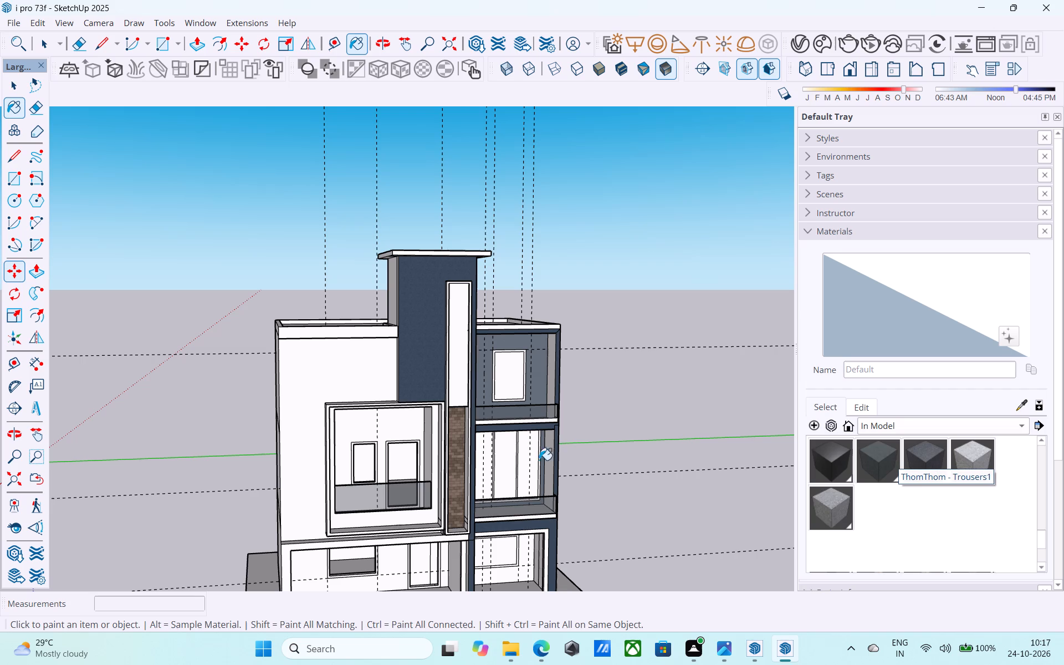
# Adjust the camera's field of view freehand to about 28 degrees around the whole house.
pyautogui.moveTo(518, 457); pyautogui.dragTo(424, 442, button='middle')
pyautogui.scroll(-6, 427, 441)
pyautogui.moveTo(415, 444); pyautogui.dragTo(443, 437, button='middle')
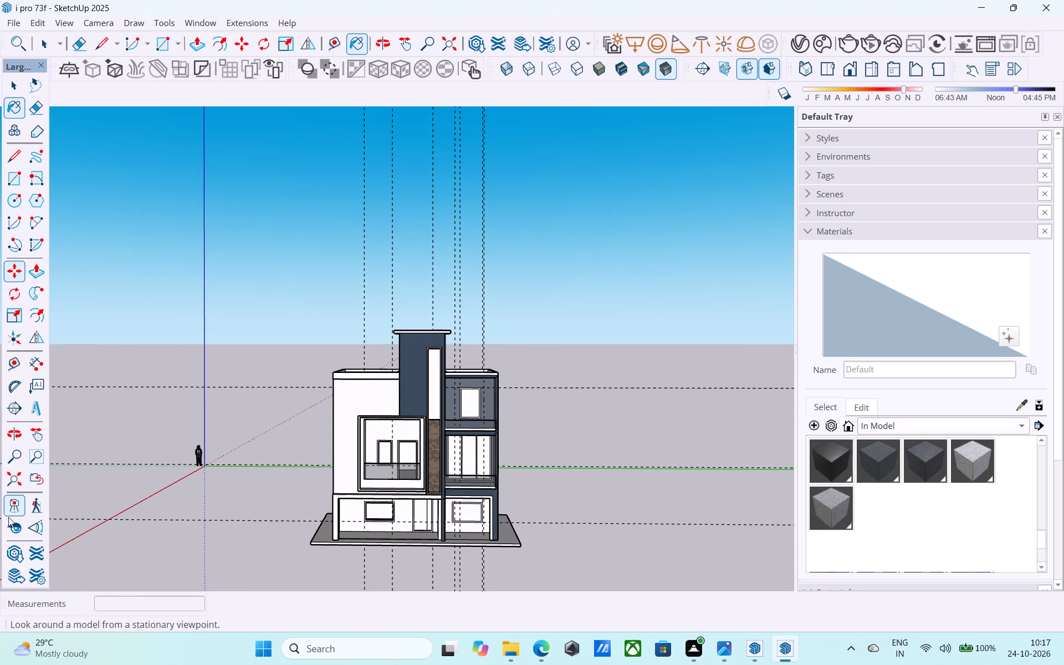
pyautogui.click(28, 529)
pyautogui.moveTo(400, 424); pyautogui.dragTo(551, 216)
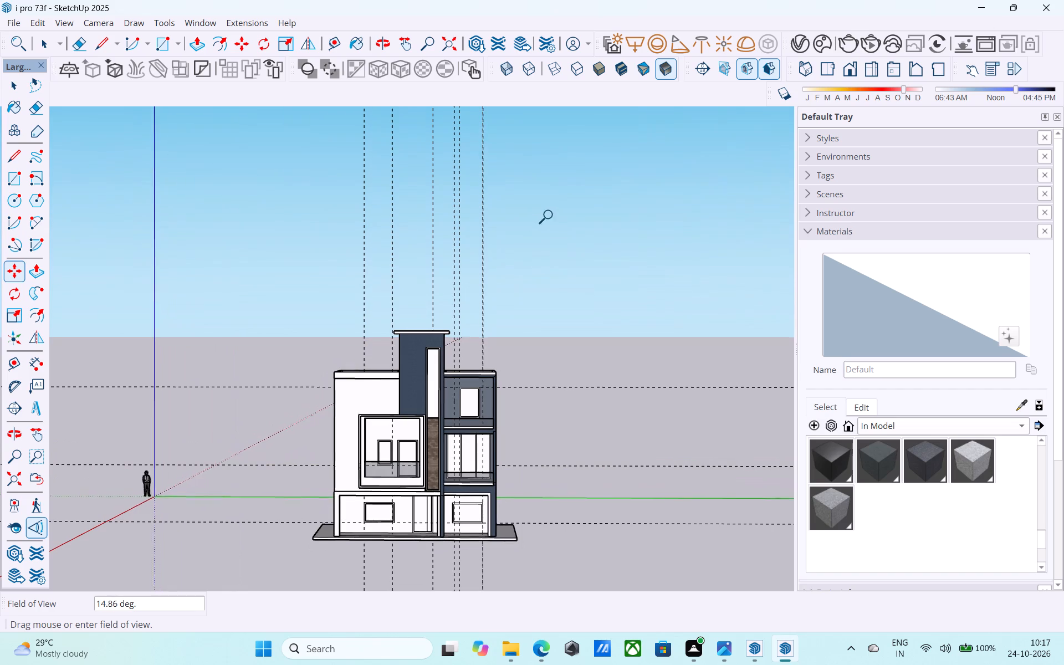
pyautogui.moveTo(551, 216); pyautogui.dragTo(571, 214)
pyautogui.scroll(5, 411, 439)
pyautogui.moveTo(425, 438); pyautogui.dragTo(564, 495, button='middle')
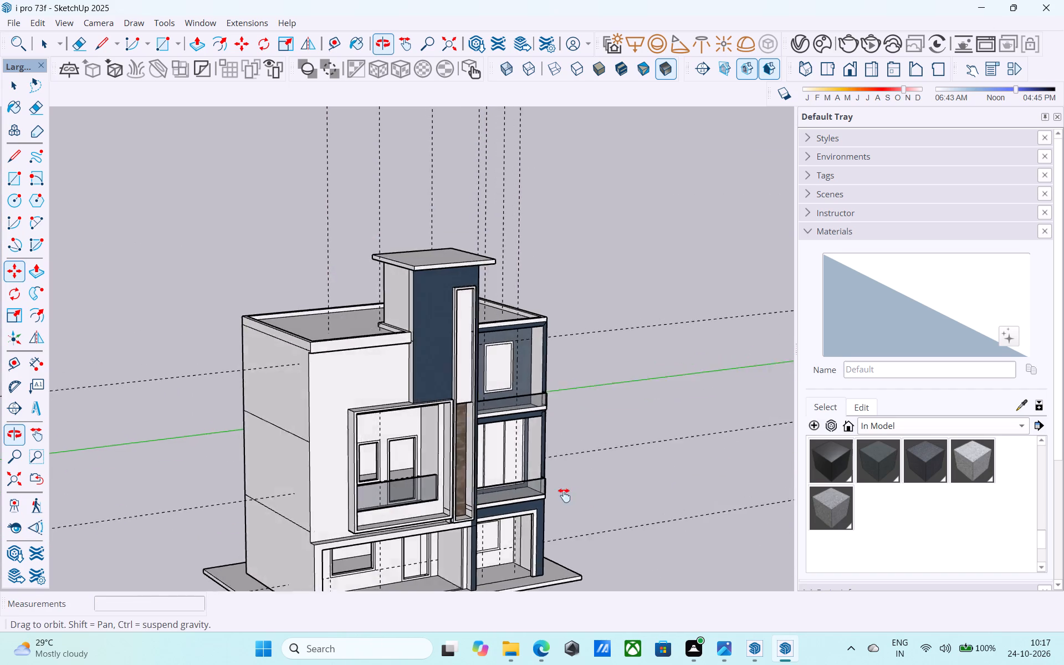
pyautogui.moveTo(564, 495); pyautogui.dragTo(604, 342, button='middle')
pyautogui.moveTo(508, 403); pyautogui.dragTo(793, 485)
pyautogui.scroll(-4, 511, 415)
pyautogui.moveTo(508, 413); pyautogui.dragTo(738, 444, button='middle')
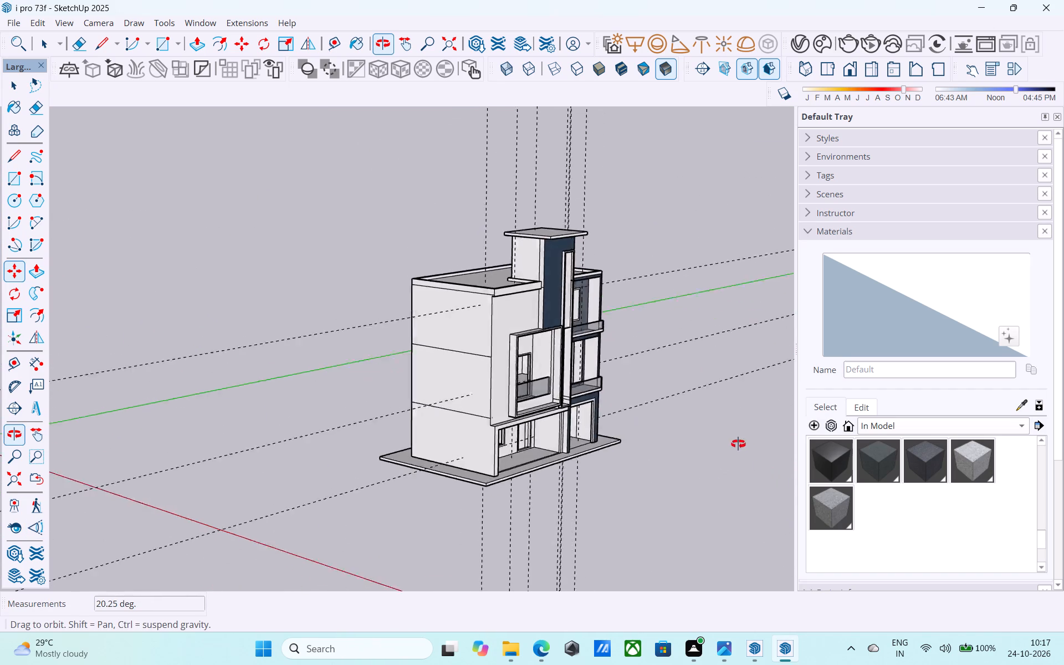
pyautogui.moveTo(738, 444); pyautogui.dragTo(565, 487, button='middle')
pyautogui.moveTo(557, 485); pyautogui.dragTo(576, 561)
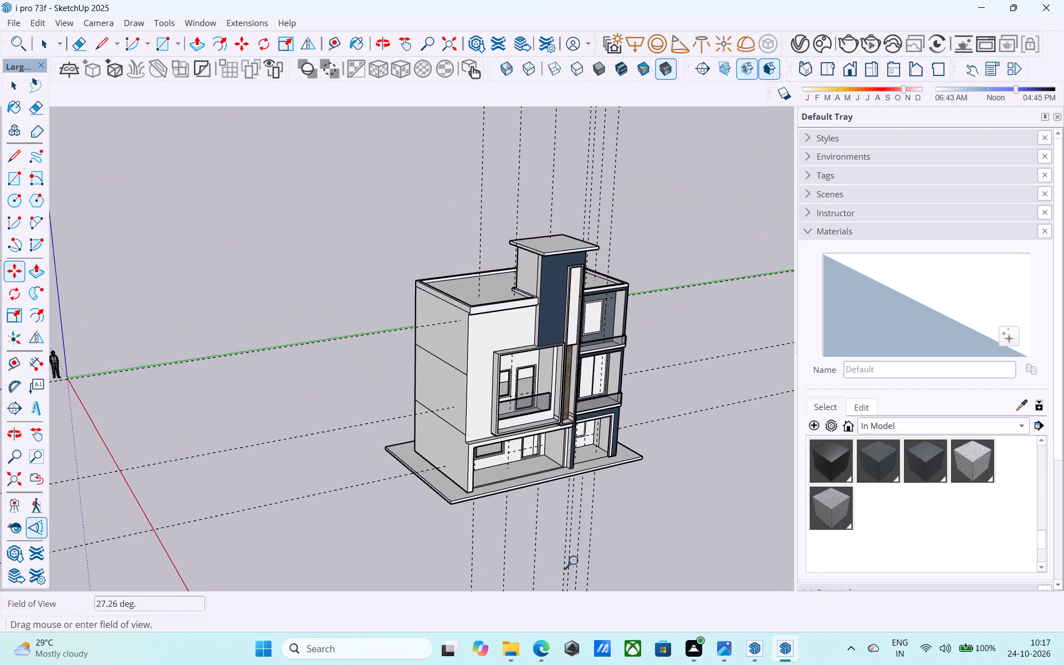
pyautogui.moveTo(576, 561); pyautogui.dragTo(576, 562)
# Examine the front elevation, roof parapets and tower slab from above and from ground level.
pyautogui.moveTo(527, 400); pyautogui.dragTo(350, 377, button='middle')
pyautogui.scroll(6, 446, 402)
pyautogui.moveTo(461, 395); pyautogui.dragTo(461, 457, button='middle')
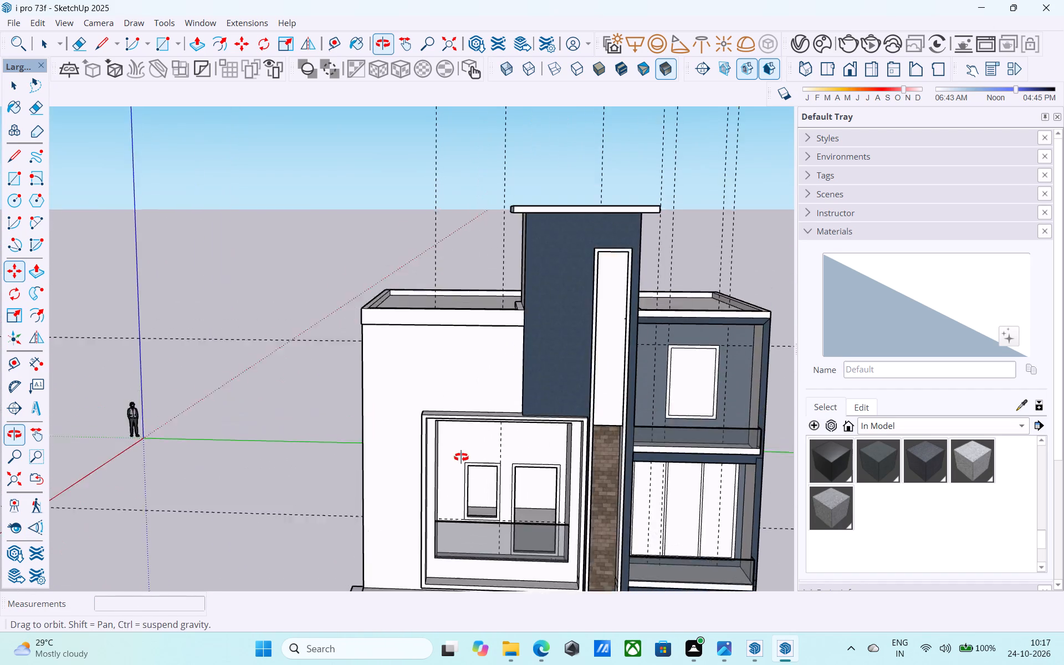
pyautogui.moveTo(461, 457); pyautogui.dragTo(473, 521, button='middle')
pyautogui.scroll(-5, 468, 391)
pyautogui.scroll(1, 487, 374)
pyautogui.scroll(-5, 493, 369)
pyautogui.moveTo(507, 401); pyautogui.dragTo(500, 227, button='middle')
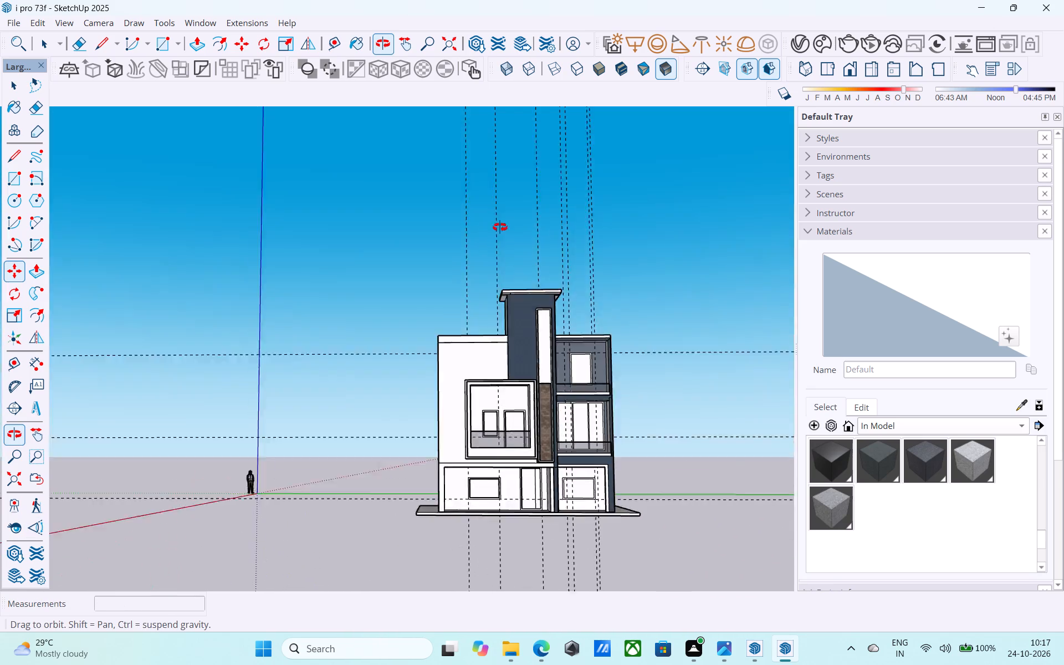
pyautogui.moveTo(500, 227); pyautogui.dragTo(493, 206, button='middle')
pyautogui.scroll(5, 520, 265)
pyautogui.scroll(-5, 518, 271)
pyautogui.moveTo(509, 341); pyautogui.dragTo(484, 352, button='middle')
pyautogui.scroll(5, 488, 365)
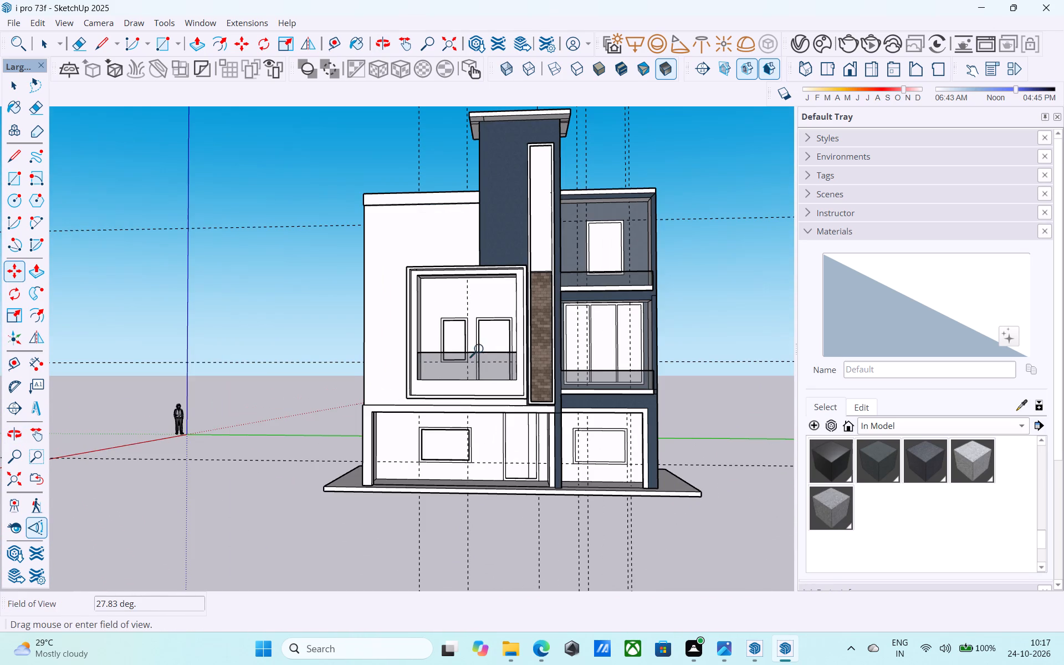
# Save the model.
pyautogui.hotkey('ctrl', 's')
pyautogui.press('space')
# Draw a 2' by 2' square on the left bay's front wall, beside the projecting balcony frame.
pyautogui.moveTo(410, 252); pyautogui.dragTo(416, 300, button='middle')
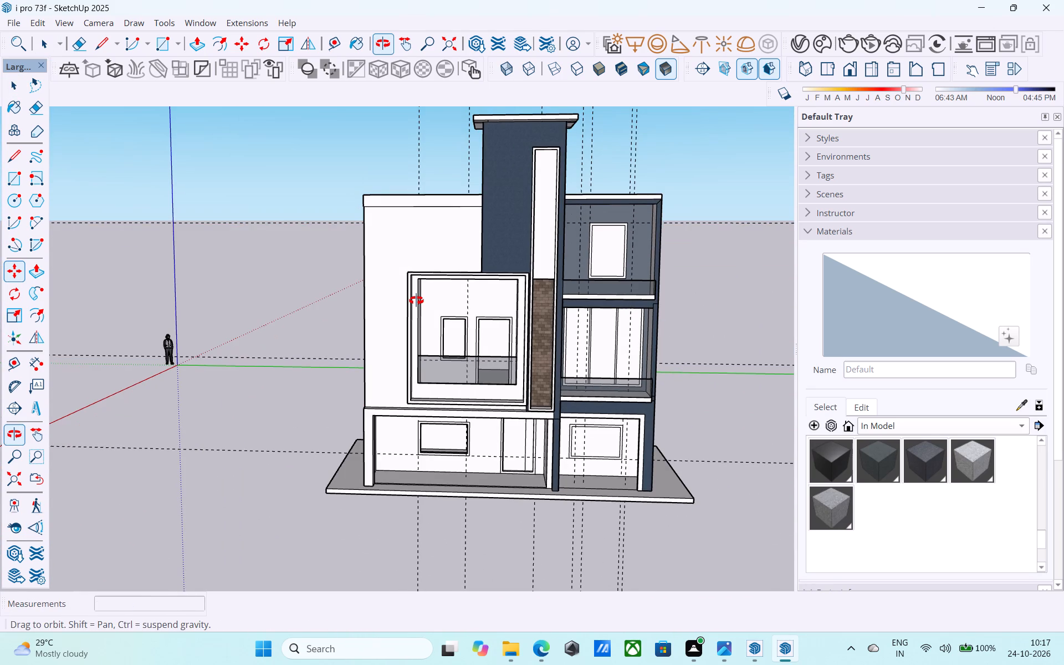
pyautogui.moveTo(416, 300); pyautogui.dragTo(485, 308, button='middle')
pyautogui.scroll(1, 401, 319)
pyautogui.moveTo(400, 321); pyautogui.dragTo(379, 310, button='middle')
pyautogui.scroll(1, 379, 310)
pyautogui.press('r')
pyautogui.scroll(4, 376, 306)
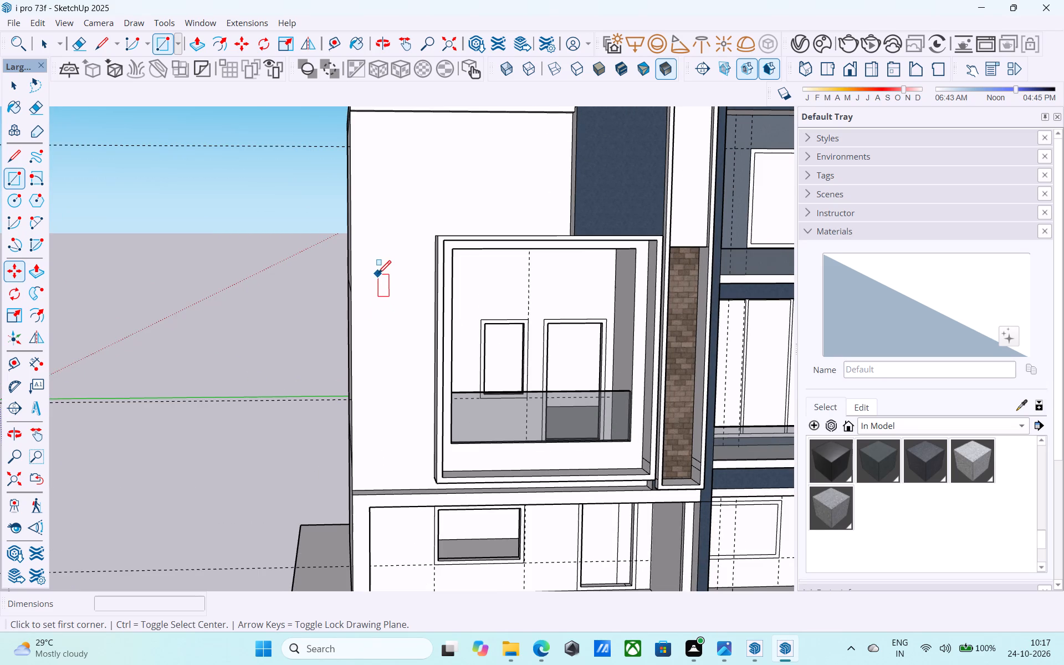
pyautogui.click(384, 274)
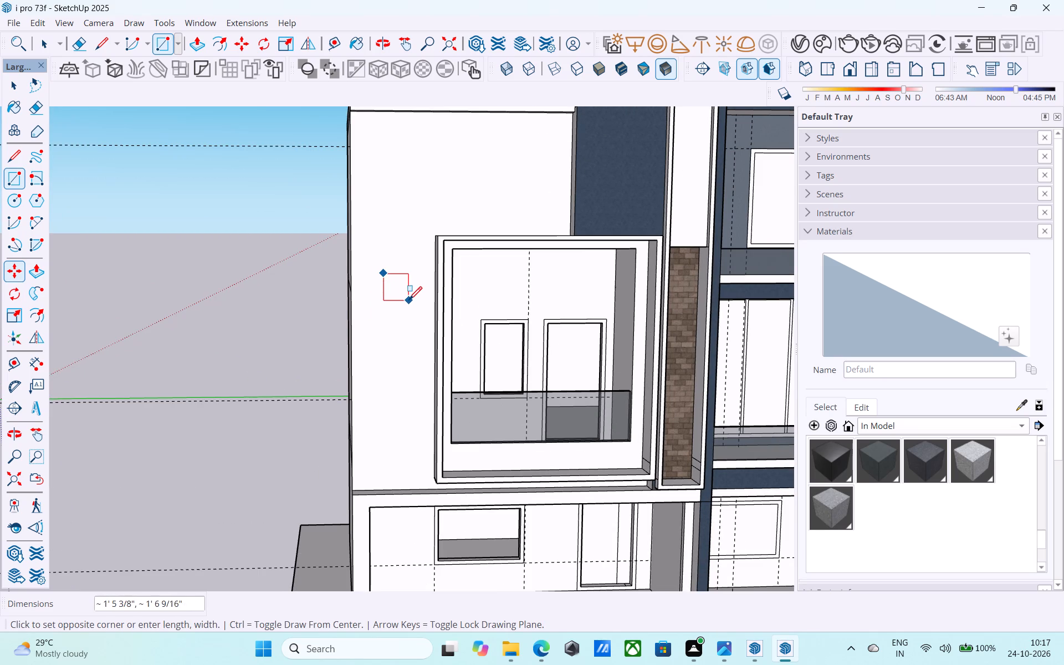
pyautogui.write("1',1'")
pyautogui.press('Return')
pyautogui.write("2',2'")
pyautogui.press('Return')
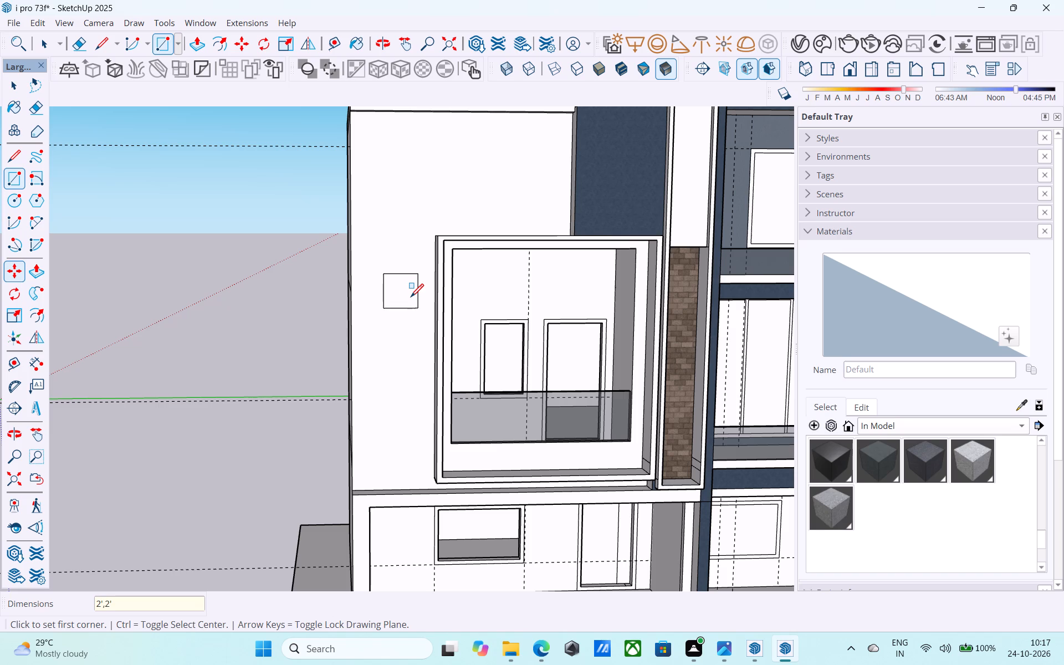
pyautogui.press('space')
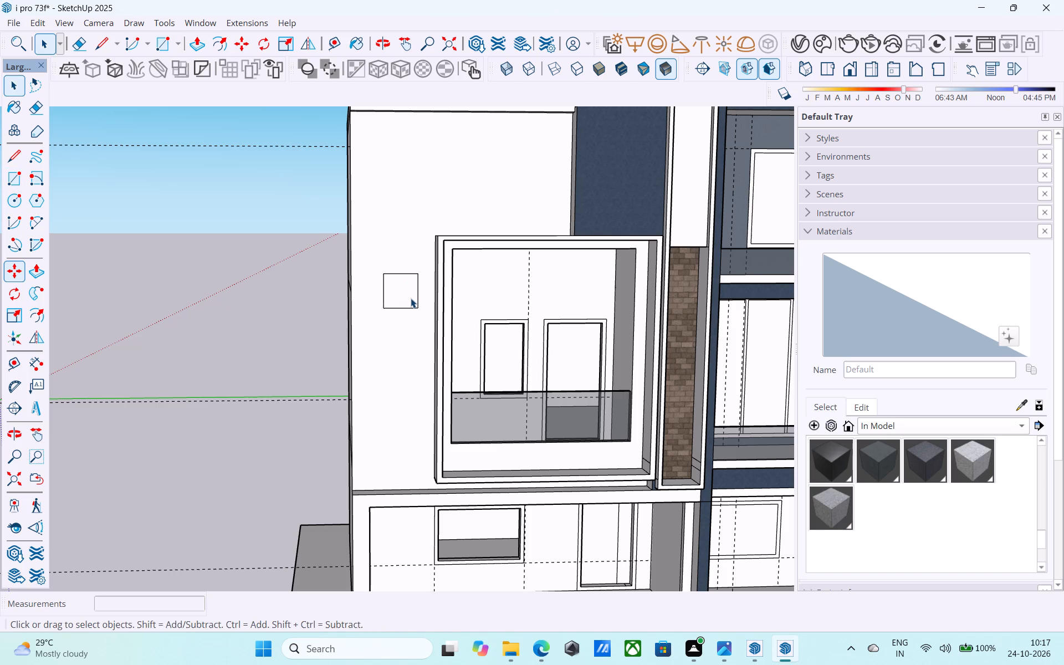
# Offset the wall square's outline 1" inward to form a narrow border.
pyautogui.click(411, 298)
pyautogui.press('f')
pyautogui.scroll(4, 411, 298)
pyautogui.click(411, 298)
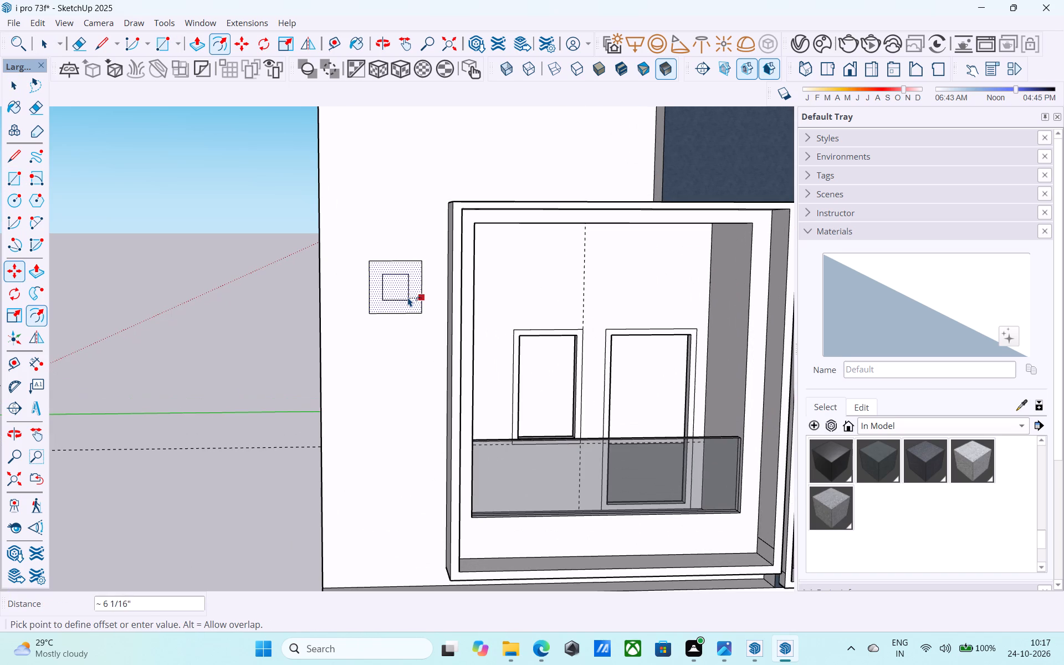
pyautogui.write('1"')
pyautogui.press('Return')
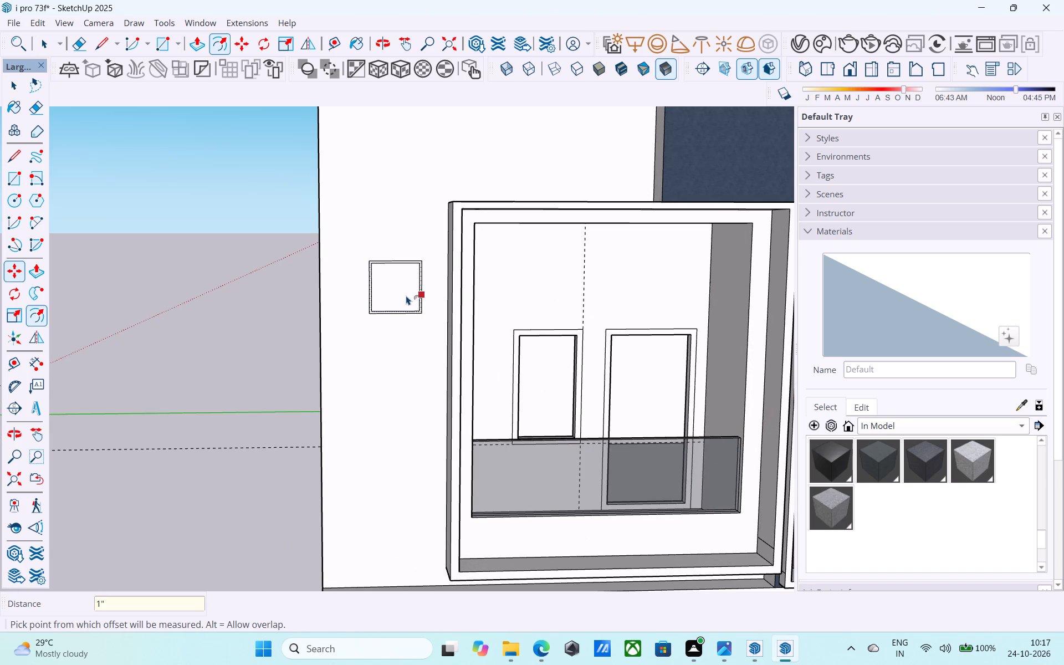
# Save the model.
pyautogui.hotkey('ctrl', 's')
pyautogui.press('space')
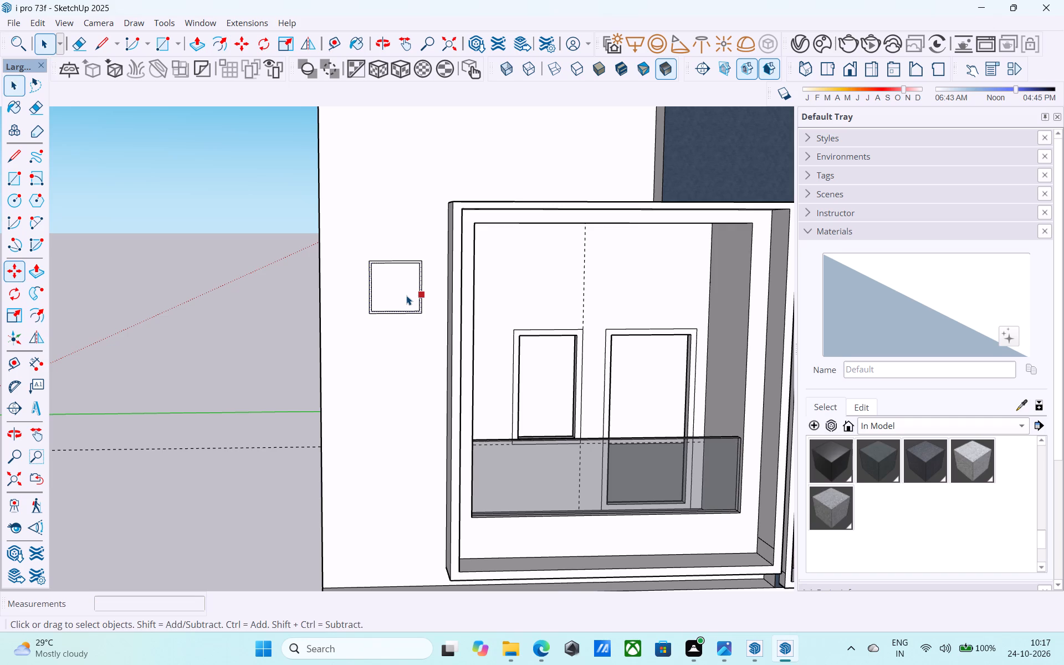
# Copy the square border about 6' 3" straight down the wall and divide the distance by 2 for two evenly spaced copies.
pyautogui.scroll(2, 406, 295)
pyautogui.scroll(7, 370, 321)
pyautogui.press('m')
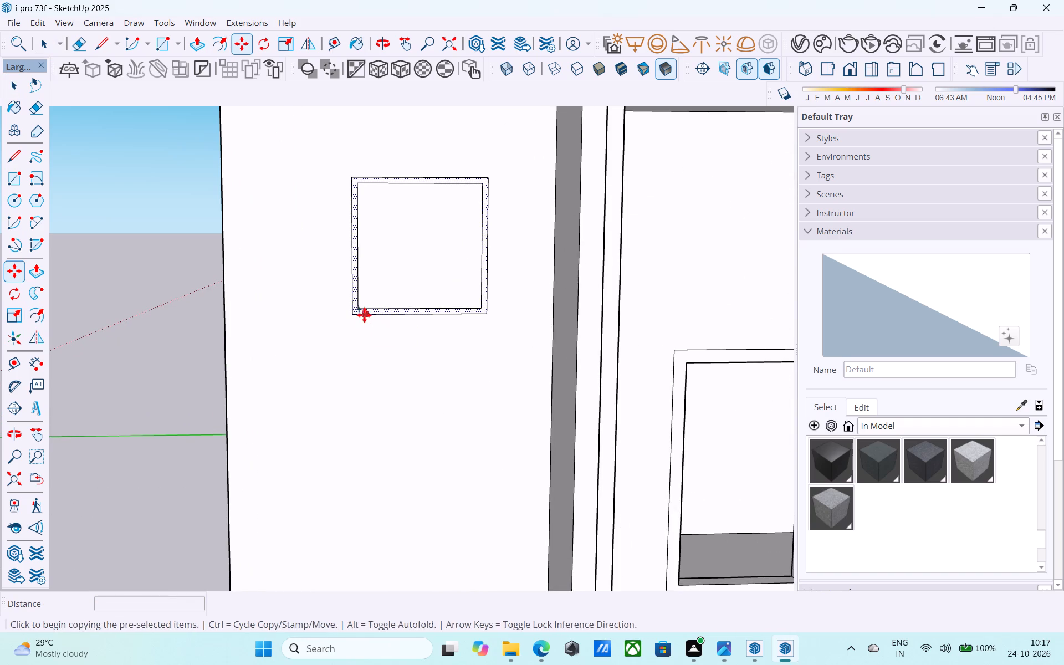
pyautogui.click(357, 315)
pyautogui.scroll(-7, 346, 444)
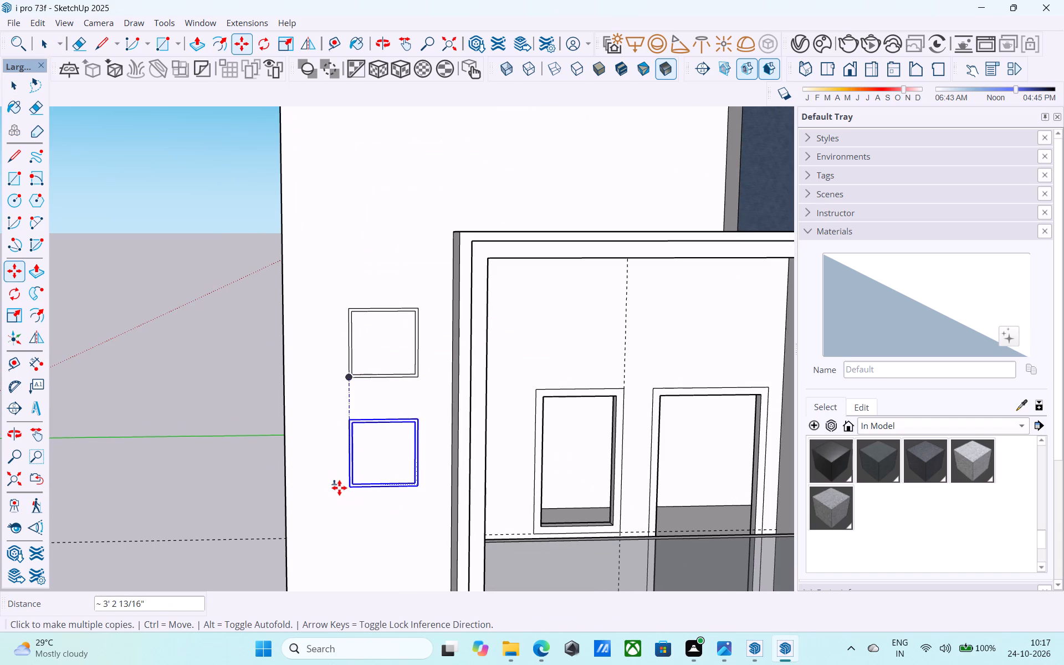
pyautogui.scroll(-4, 339, 488)
pyautogui.keyDown('shift'); pyautogui.moveTo(339, 488); pyautogui.dragTo(345, 397, button='middle'); pyautogui.keyUp('shift')
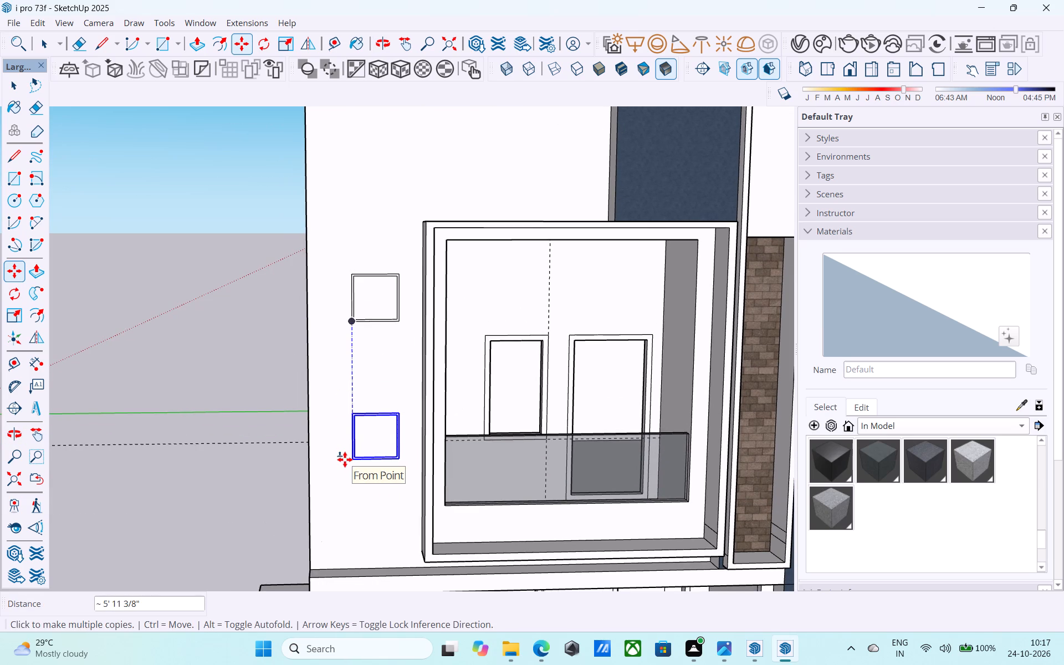
pyautogui.keyDown('shift'); pyautogui.moveTo(346, 464); pyautogui.dragTo(353, 360, button='middle'); pyautogui.keyUp('shift')
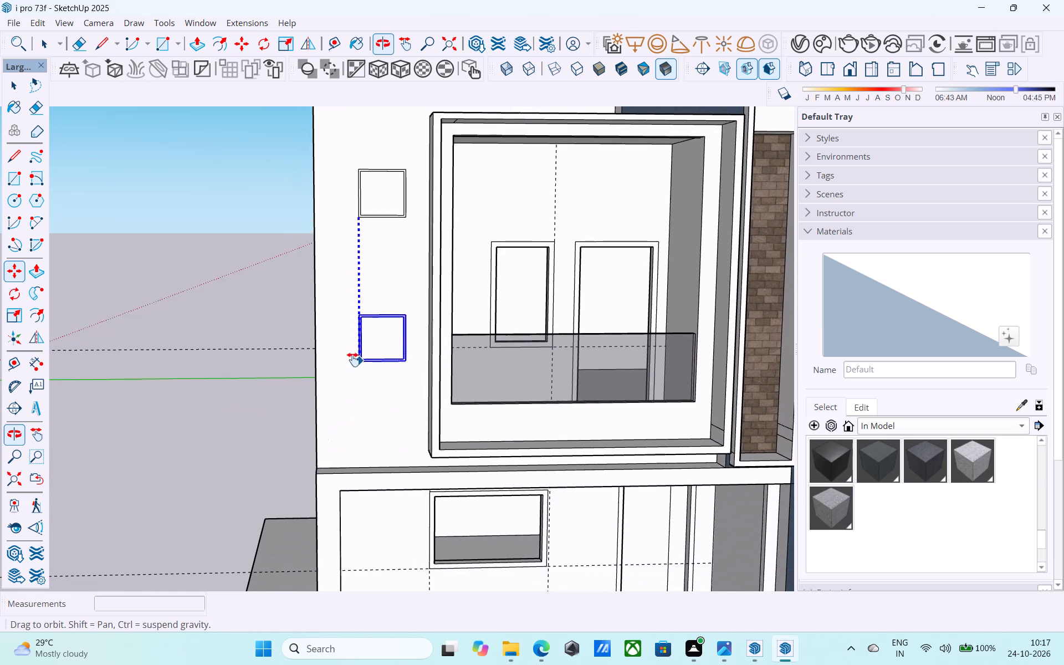
pyautogui.keyDown('shift'); pyautogui.moveTo(353, 360); pyautogui.dragTo(355, 361, button='middle'); pyautogui.keyUp('shift')
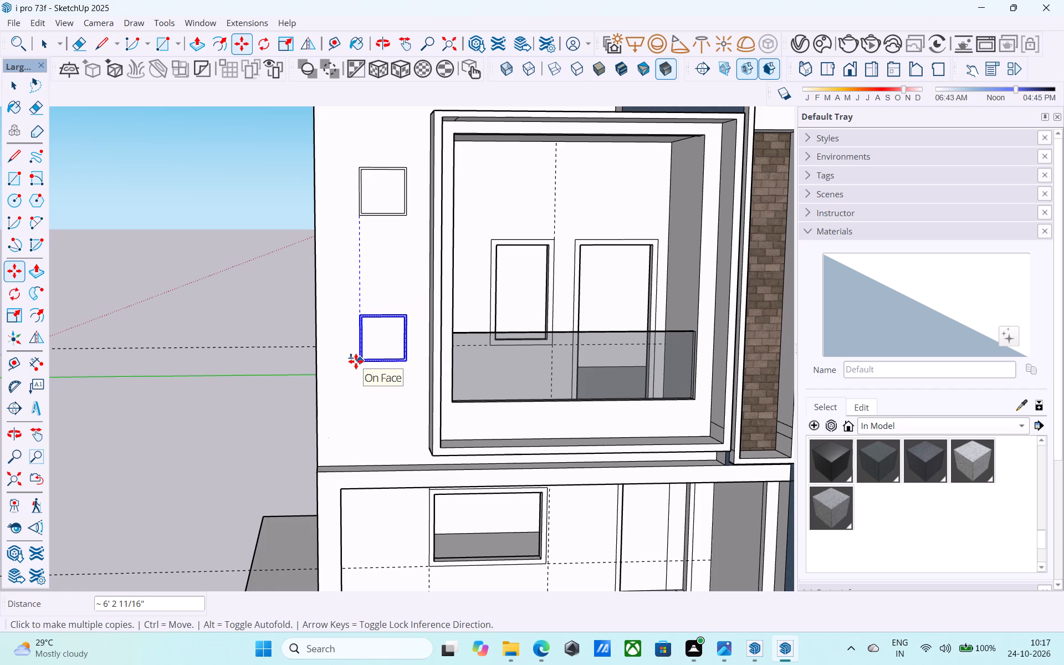
pyautogui.click(356, 361)
pyautogui.write('/3')
pyautogui.press('Return')
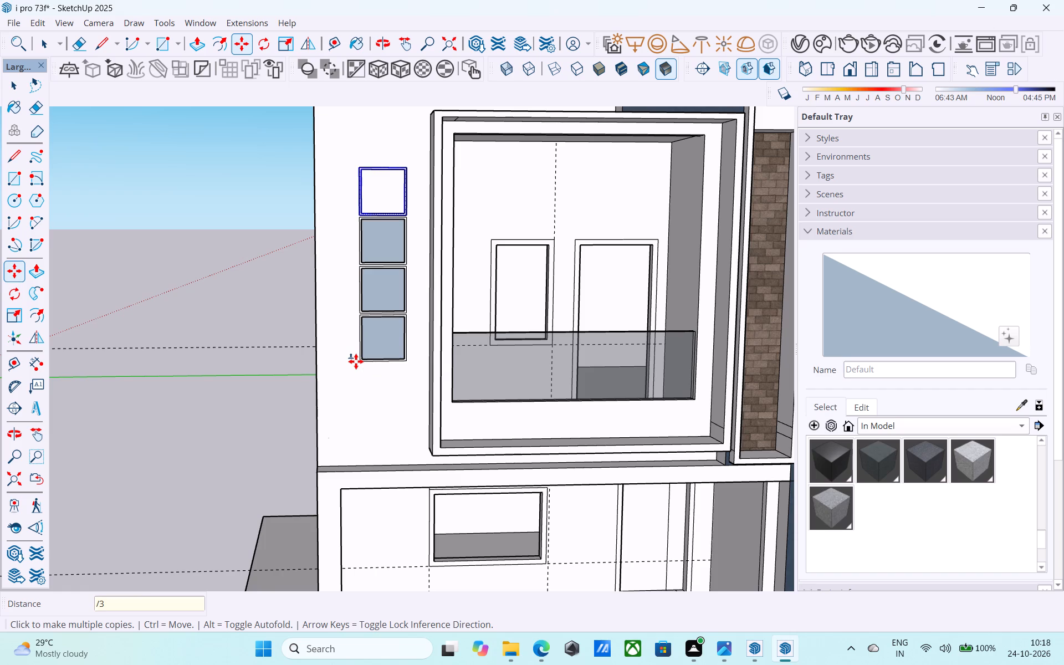
pyautogui.write('/2')
pyautogui.press('Return')
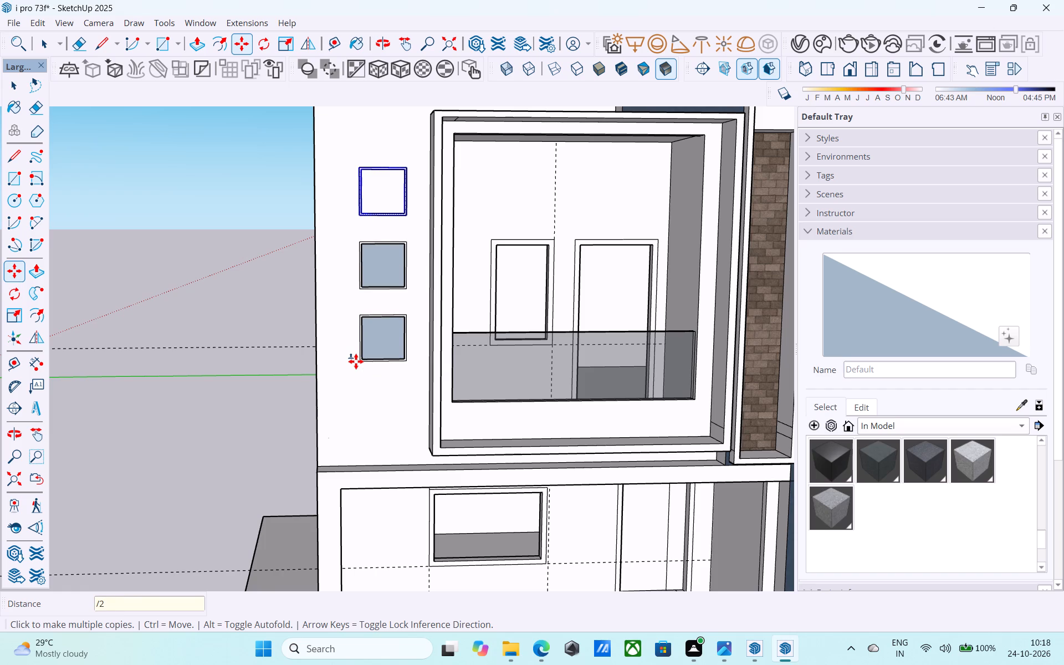
# Draw 1' 10" by 1' 10" rectangles over the inner openings of the two copied square borders.
pyautogui.press('space')
pyautogui.scroll(4, 369, 351)
pyautogui.moveTo(370, 350); pyautogui.dragTo(331, 350, button='middle')
pyautogui.press('r')
pyautogui.scroll(1, 354, 294)
pyautogui.scroll(2, 326, 160)
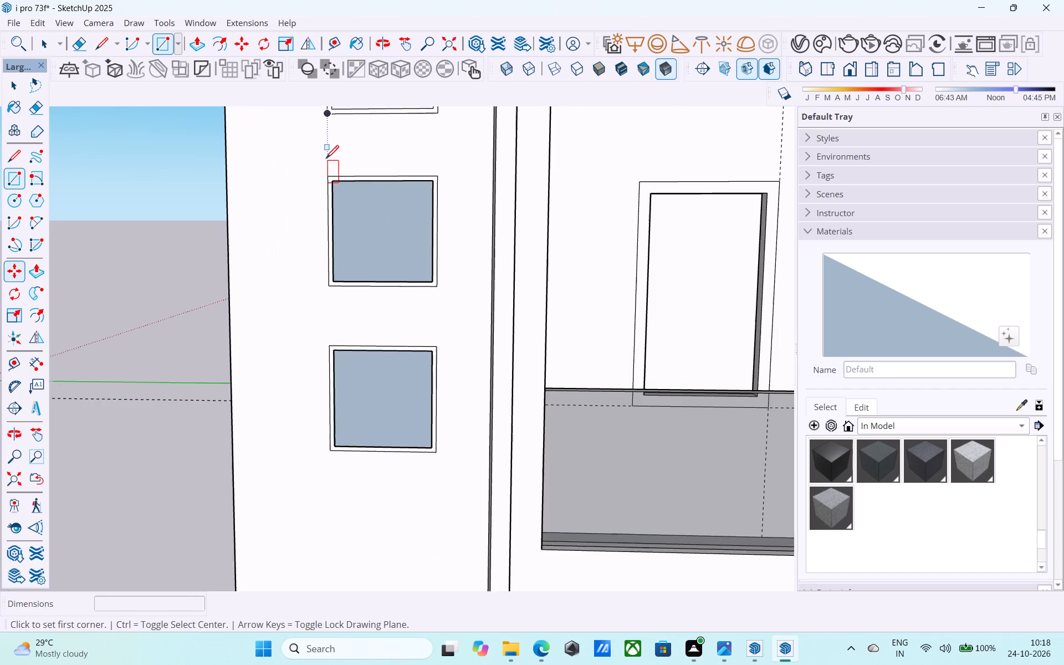
pyautogui.scroll(4, 326, 160)
pyautogui.click(334, 183)
pyautogui.click(472, 314)
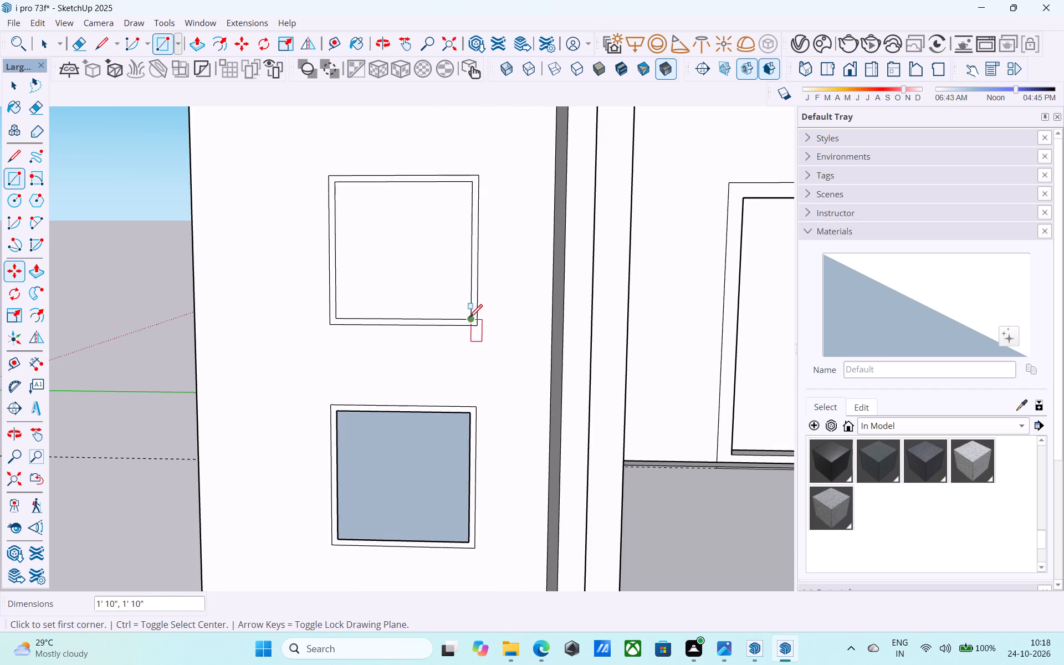
pyautogui.click(340, 416)
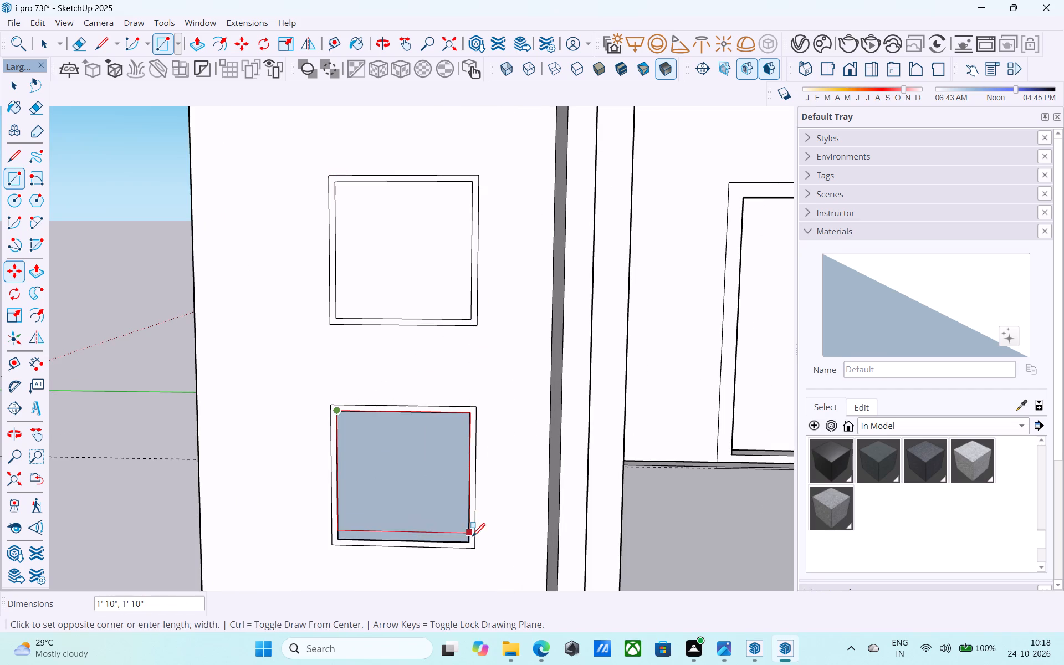
pyautogui.click(473, 538)
pyautogui.scroll(-7, 422, 483)
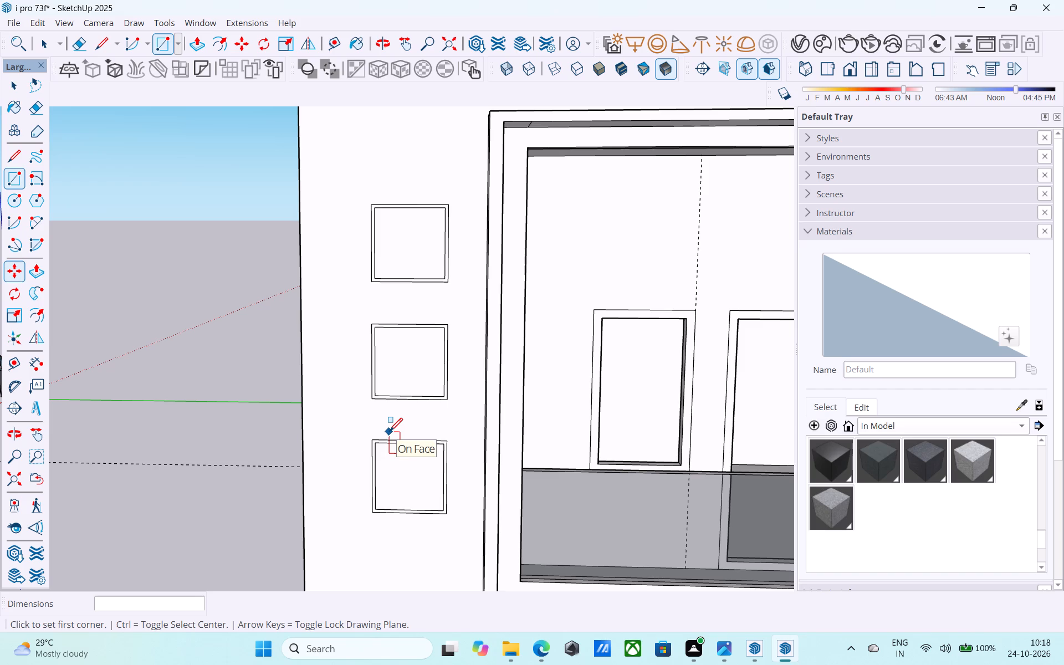
# Push/Pull the top square's border 3" outward from the left bay's front wall.
pyautogui.moveTo(370, 336); pyautogui.dragTo(400, 423, button='middle')
pyautogui.scroll(5, 413, 310)
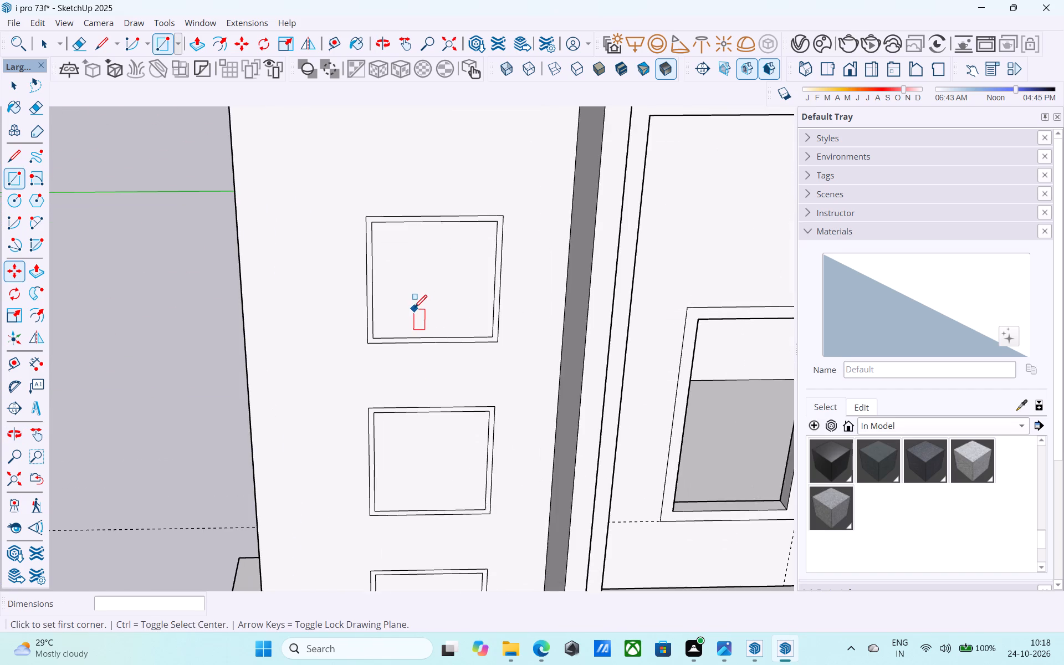
pyautogui.press('space')
pyautogui.scroll(3, 380, 300)
pyautogui.click(366, 291)
pyautogui.scroll(2, 366, 291)
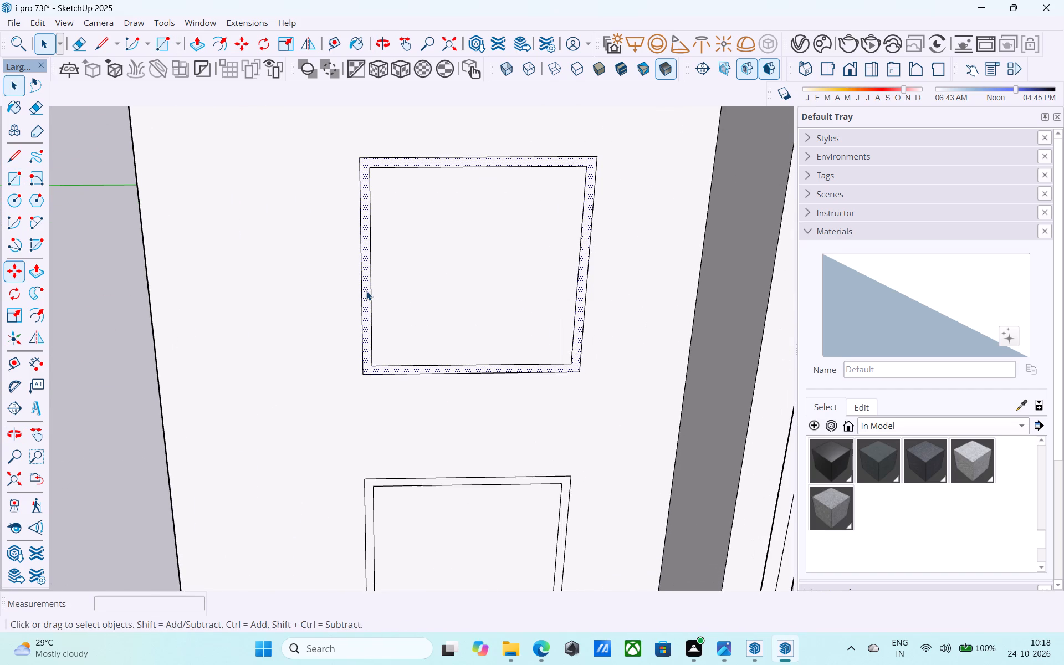
pyautogui.press('p')
pyautogui.click(366, 291)
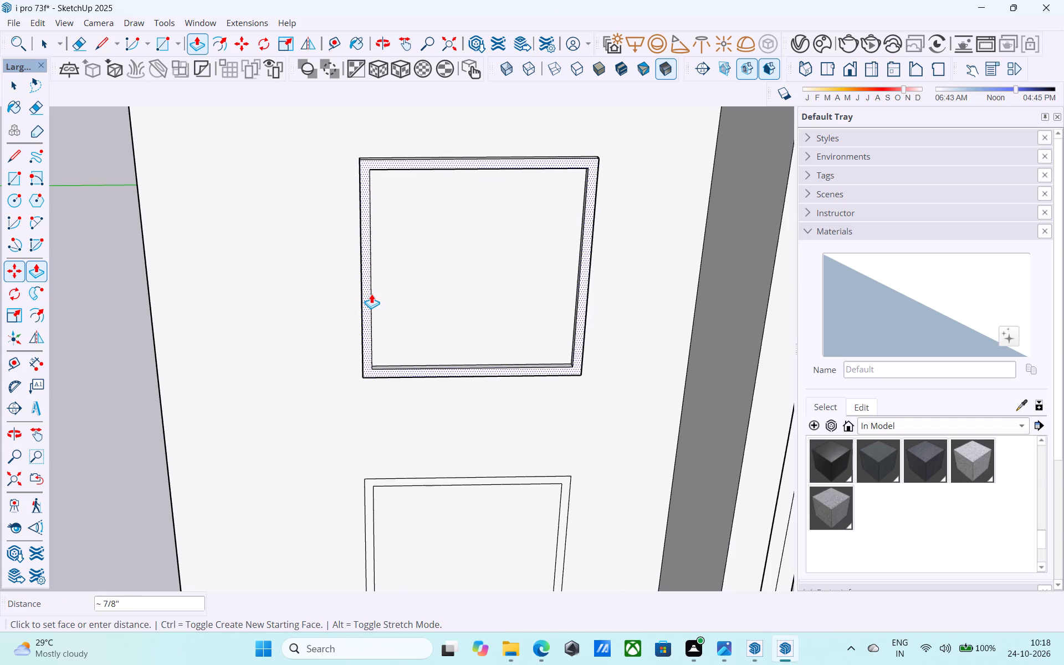
pyautogui.write('3"')
pyautogui.press('Return')
pyautogui.scroll(-7, 359, 244)
pyautogui.scroll(5, 374, 368)
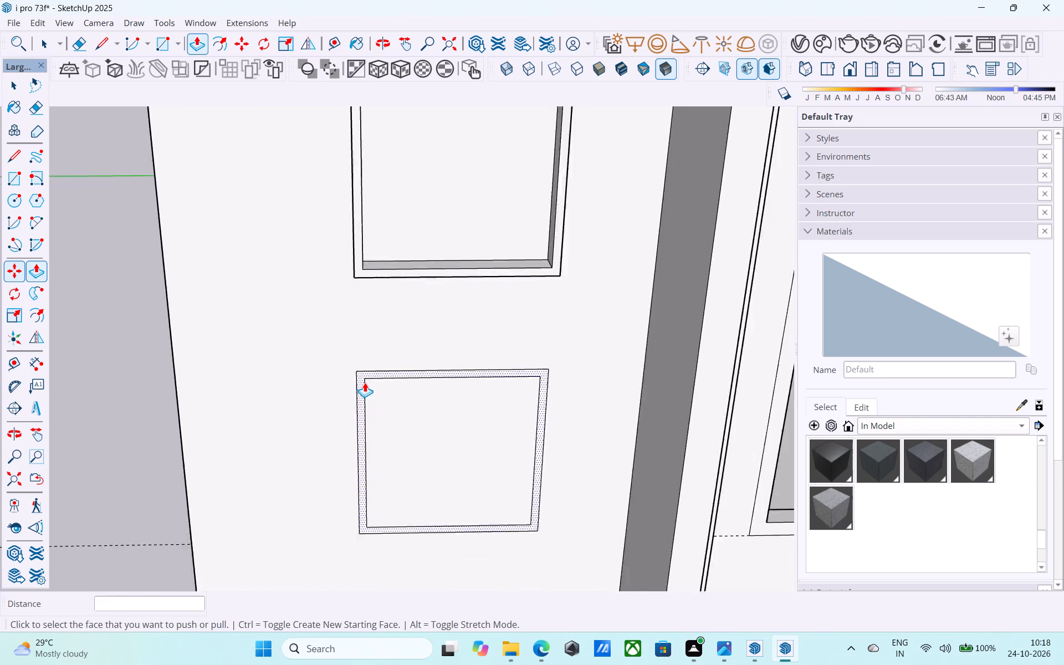
# Push/Pull the borders of the middle and bottom squares 3" outward from the left bay's front wall.
pyautogui.scroll(5, 365, 382)
pyautogui.doubleClick(362, 377)
pyautogui.scroll(-11, 330, 238)
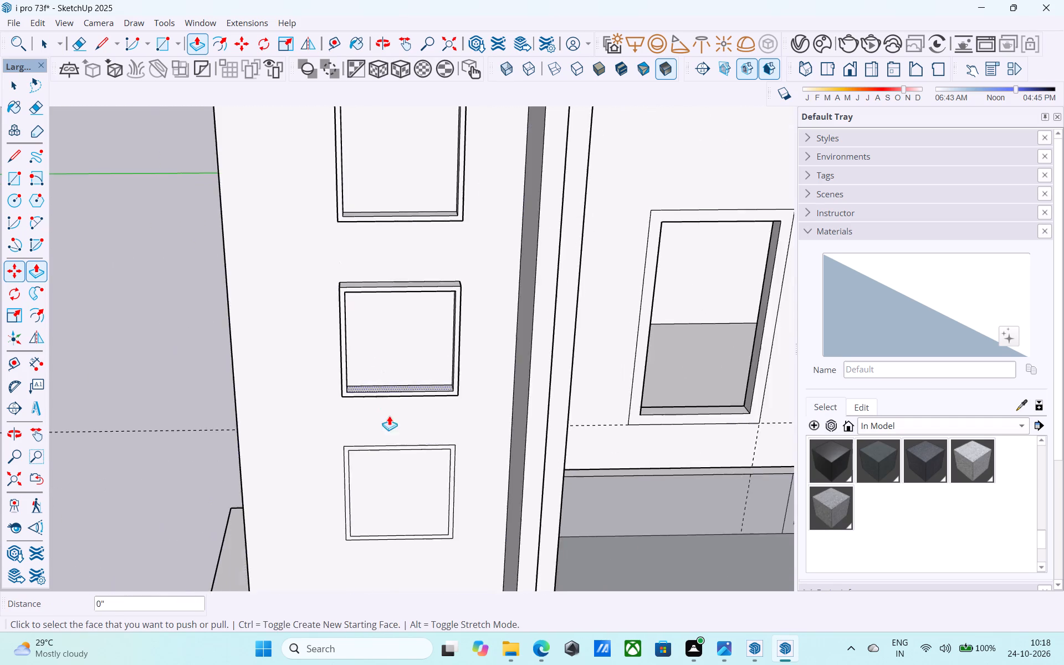
pyautogui.moveTo(389, 416); pyautogui.dragTo(361, 315, button='middle')
pyautogui.scroll(14, 370, 447)
pyautogui.doubleClick(303, 428)
pyautogui.scroll(-3, 347, 307)
pyautogui.scroll(1, 348, 301)
pyautogui.scroll(-14, 350, 297)
pyautogui.moveTo(367, 308); pyautogui.dragTo(407, 375, button='middle')
pyautogui.scroll(-7, 406, 373)
pyautogui.moveTo(400, 360); pyautogui.dragTo(429, 494, button='middle')
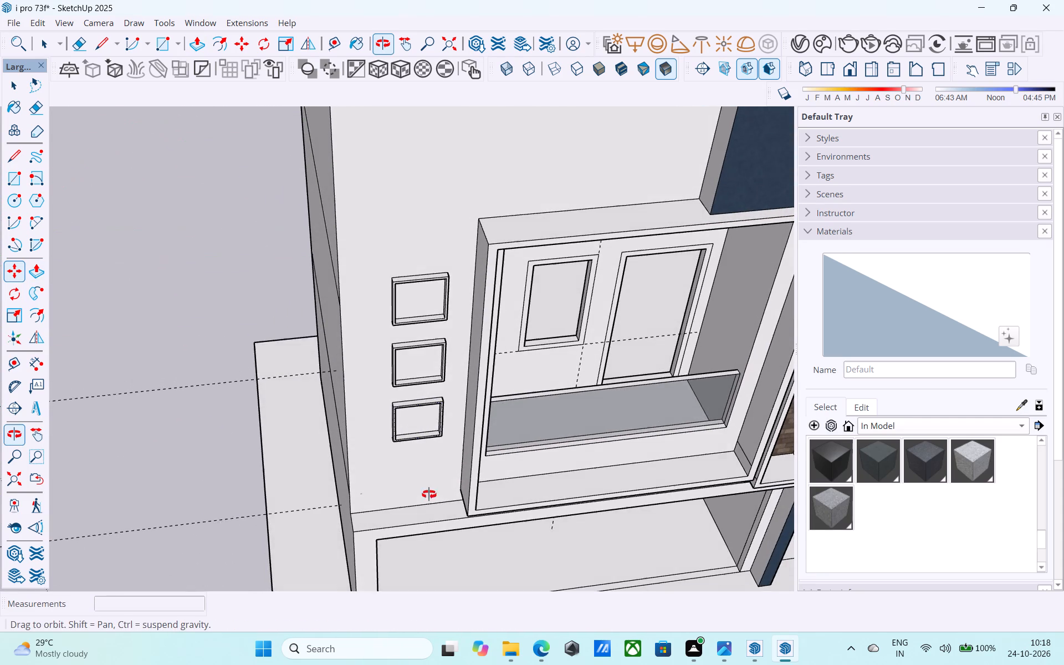
pyautogui.moveTo(429, 494); pyautogui.dragTo(429, 495, button='middle')
# Draw a 1' line up from the midpoint of the top square's upper edge, and continue it horizontally to the wall's left edge.
pyautogui.press('space')
pyautogui.scroll(1, 417, 473)
pyautogui.press('l')
pyautogui.scroll(4, 443, 256)
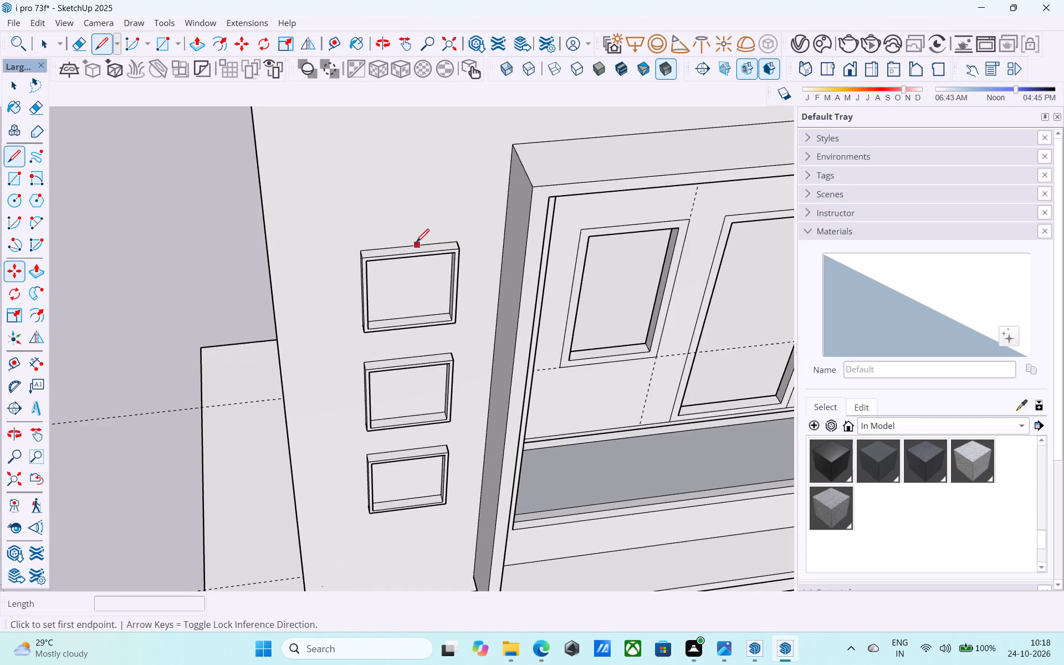
pyautogui.keyDown('shift'); pyautogui.moveTo(415, 241); pyautogui.dragTo(427, 287, button='middle'); pyautogui.keyUp('shift')
pyautogui.scroll(4, 427, 287)
pyautogui.click(417, 293)
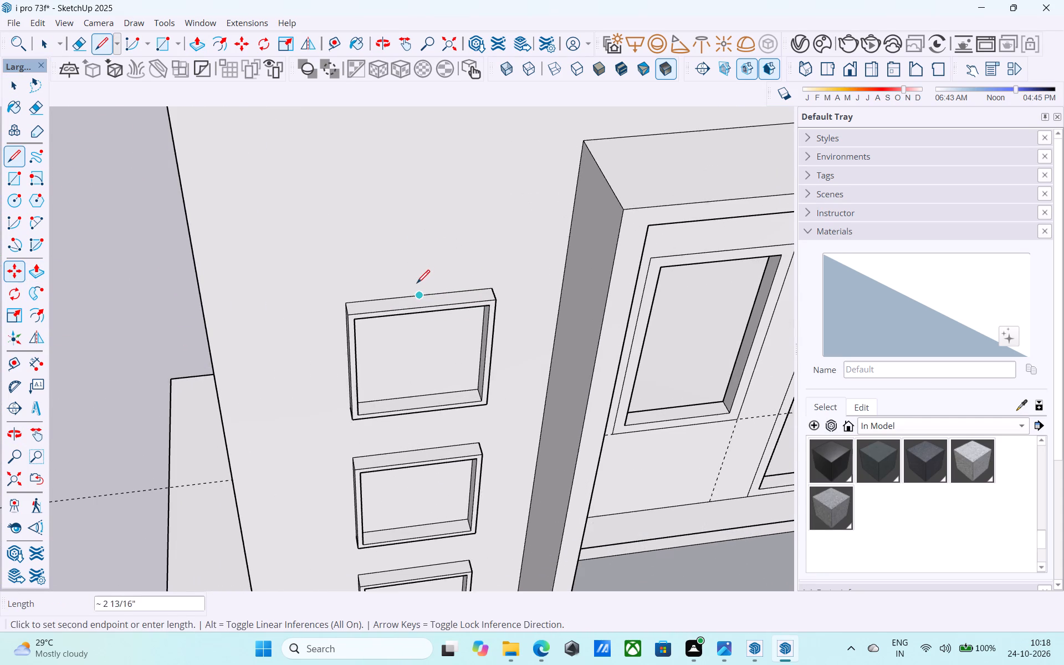
pyautogui.keyDown('shift'); pyautogui.moveTo(421, 264); pyautogui.dragTo(457, 250, button='middle'); pyautogui.keyUp('shift')
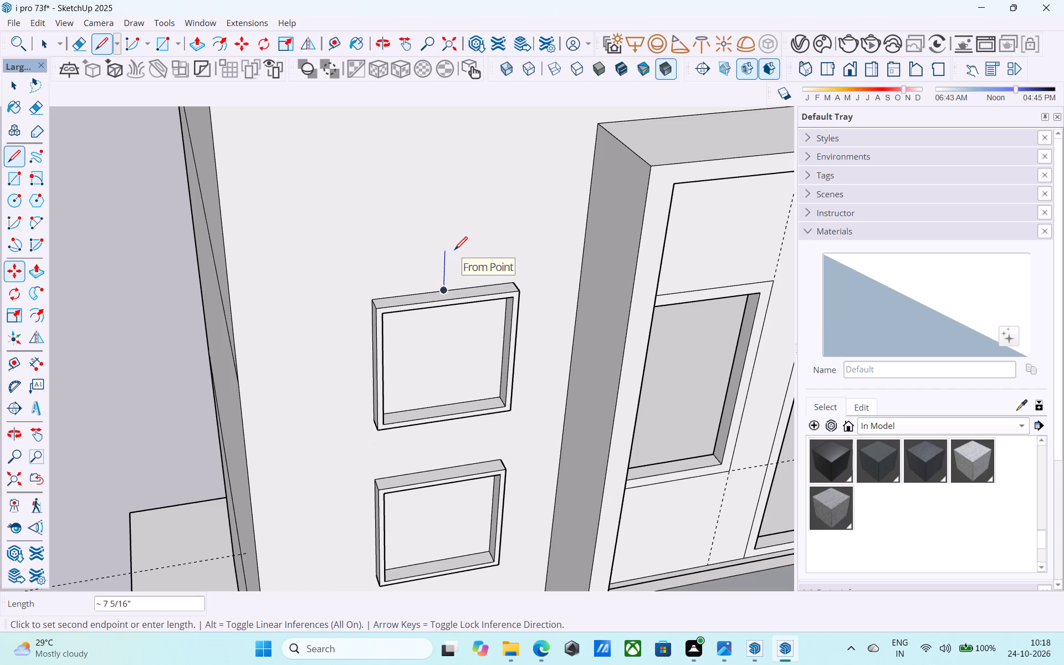
pyautogui.write("1'")
pyautogui.press('Return')
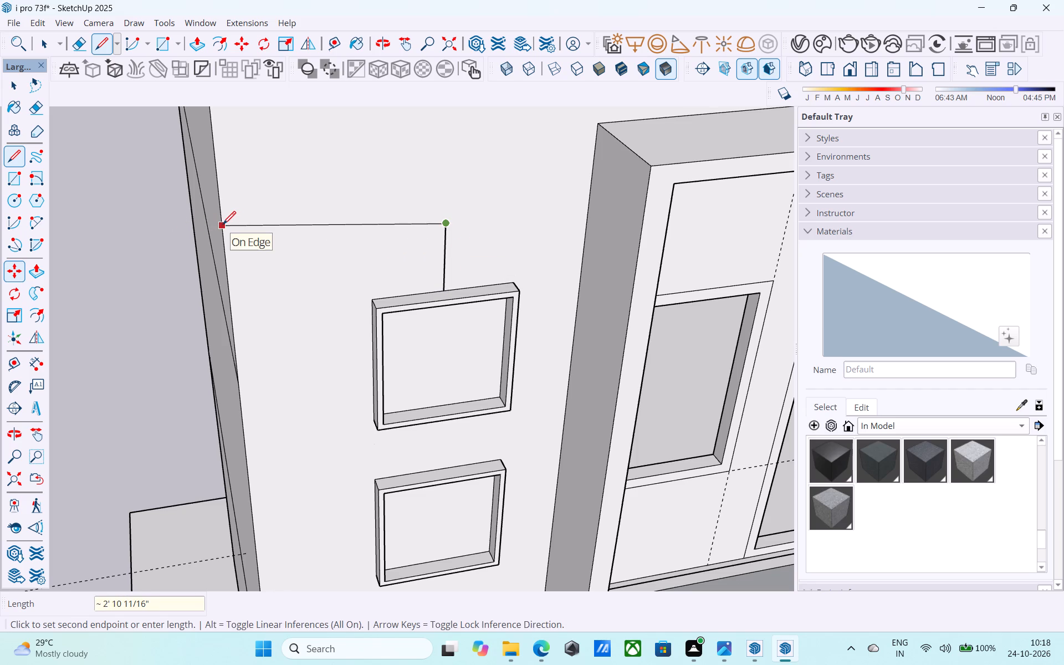
pyautogui.click(226, 243)
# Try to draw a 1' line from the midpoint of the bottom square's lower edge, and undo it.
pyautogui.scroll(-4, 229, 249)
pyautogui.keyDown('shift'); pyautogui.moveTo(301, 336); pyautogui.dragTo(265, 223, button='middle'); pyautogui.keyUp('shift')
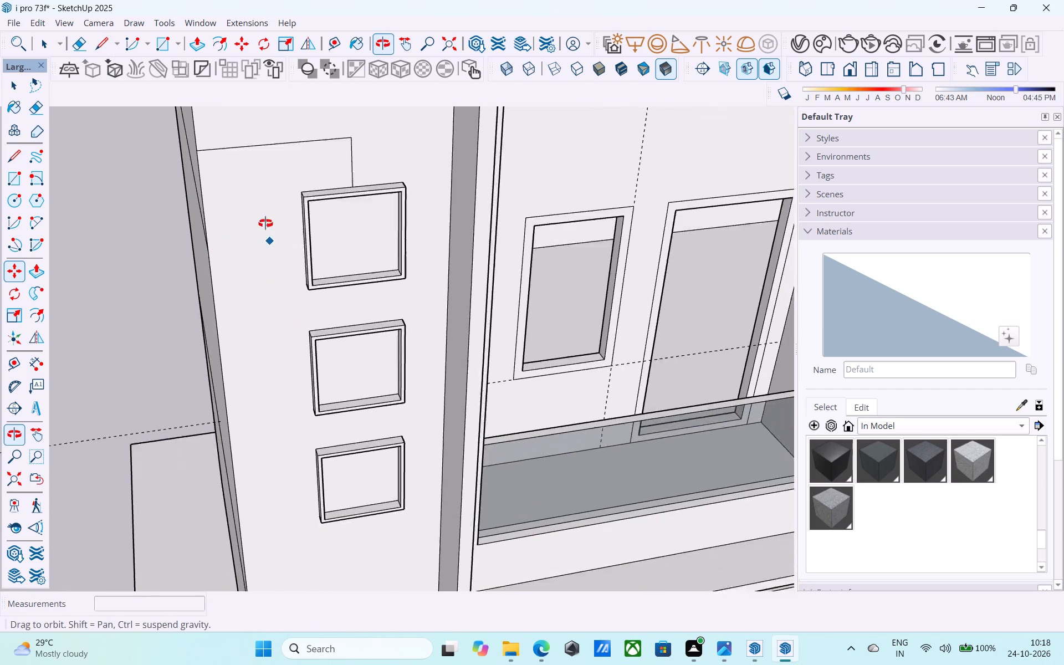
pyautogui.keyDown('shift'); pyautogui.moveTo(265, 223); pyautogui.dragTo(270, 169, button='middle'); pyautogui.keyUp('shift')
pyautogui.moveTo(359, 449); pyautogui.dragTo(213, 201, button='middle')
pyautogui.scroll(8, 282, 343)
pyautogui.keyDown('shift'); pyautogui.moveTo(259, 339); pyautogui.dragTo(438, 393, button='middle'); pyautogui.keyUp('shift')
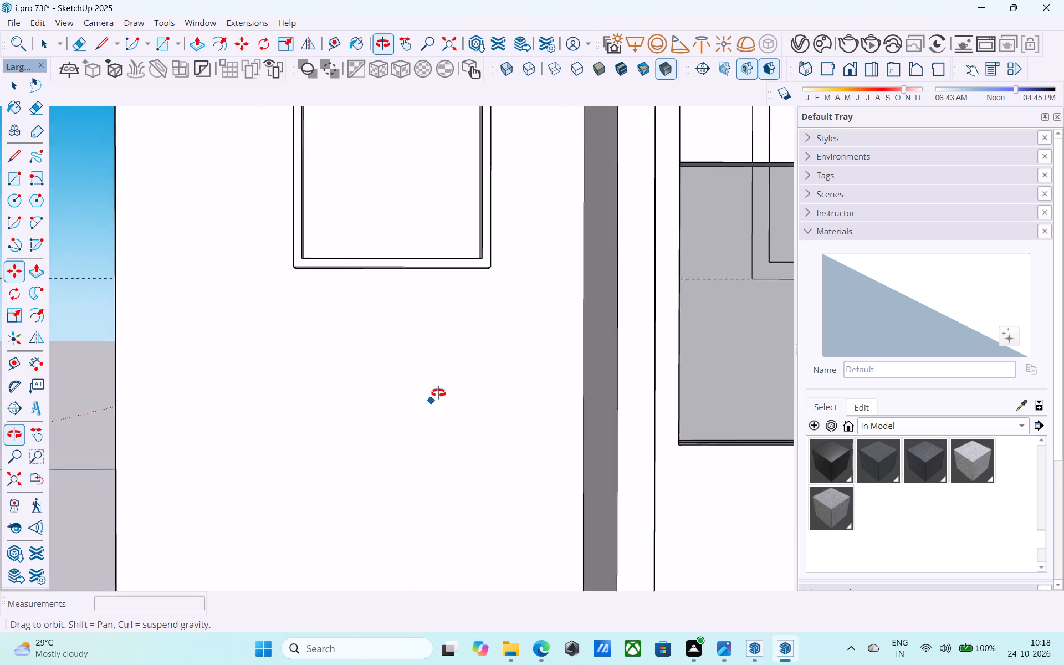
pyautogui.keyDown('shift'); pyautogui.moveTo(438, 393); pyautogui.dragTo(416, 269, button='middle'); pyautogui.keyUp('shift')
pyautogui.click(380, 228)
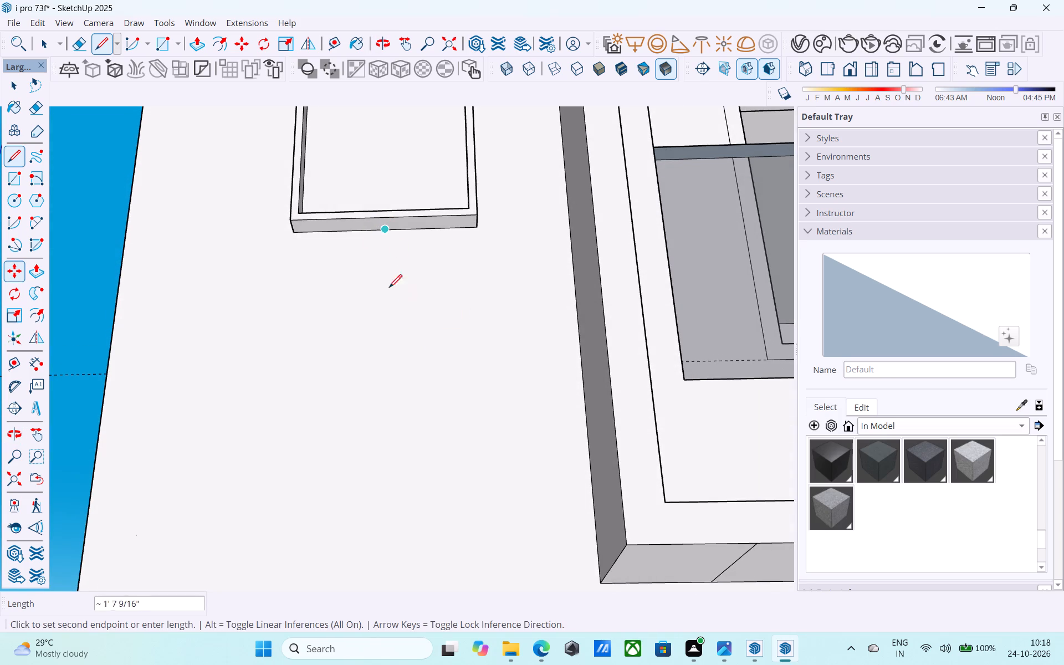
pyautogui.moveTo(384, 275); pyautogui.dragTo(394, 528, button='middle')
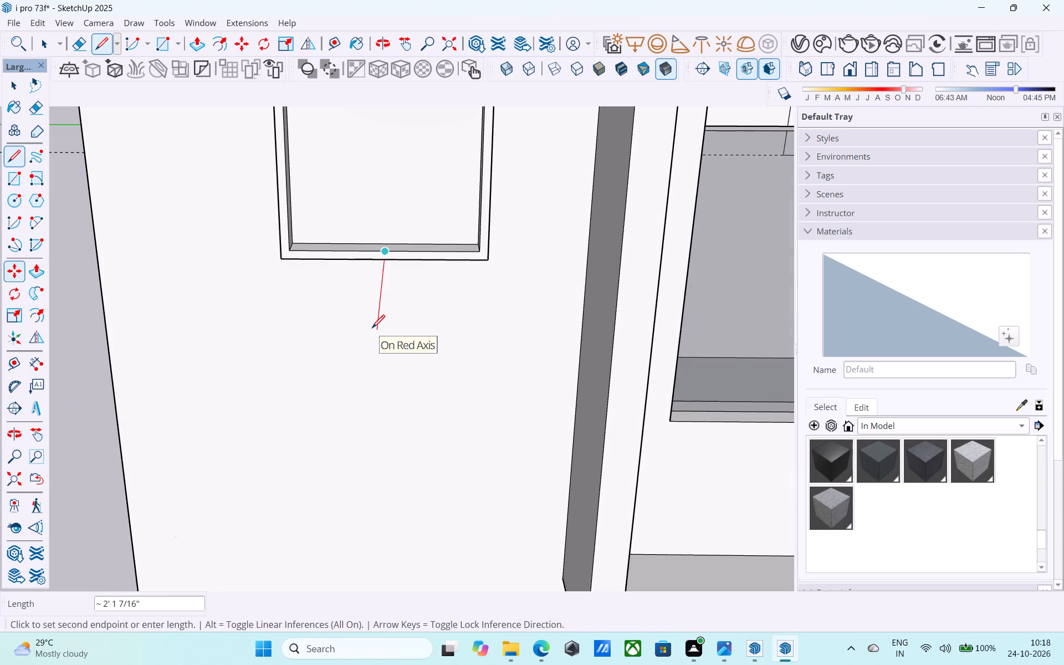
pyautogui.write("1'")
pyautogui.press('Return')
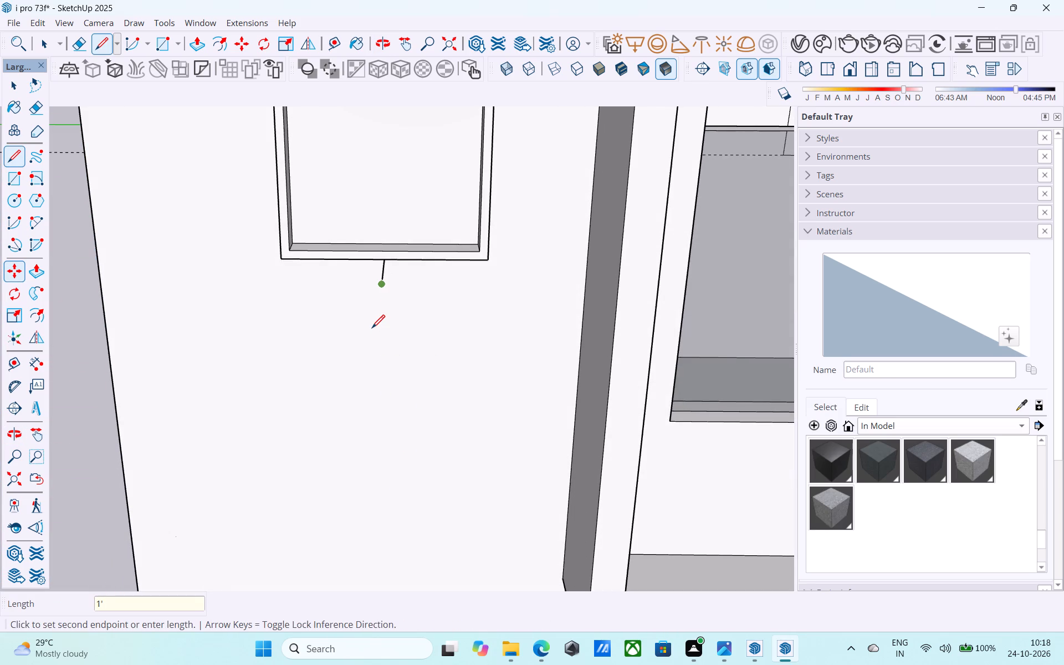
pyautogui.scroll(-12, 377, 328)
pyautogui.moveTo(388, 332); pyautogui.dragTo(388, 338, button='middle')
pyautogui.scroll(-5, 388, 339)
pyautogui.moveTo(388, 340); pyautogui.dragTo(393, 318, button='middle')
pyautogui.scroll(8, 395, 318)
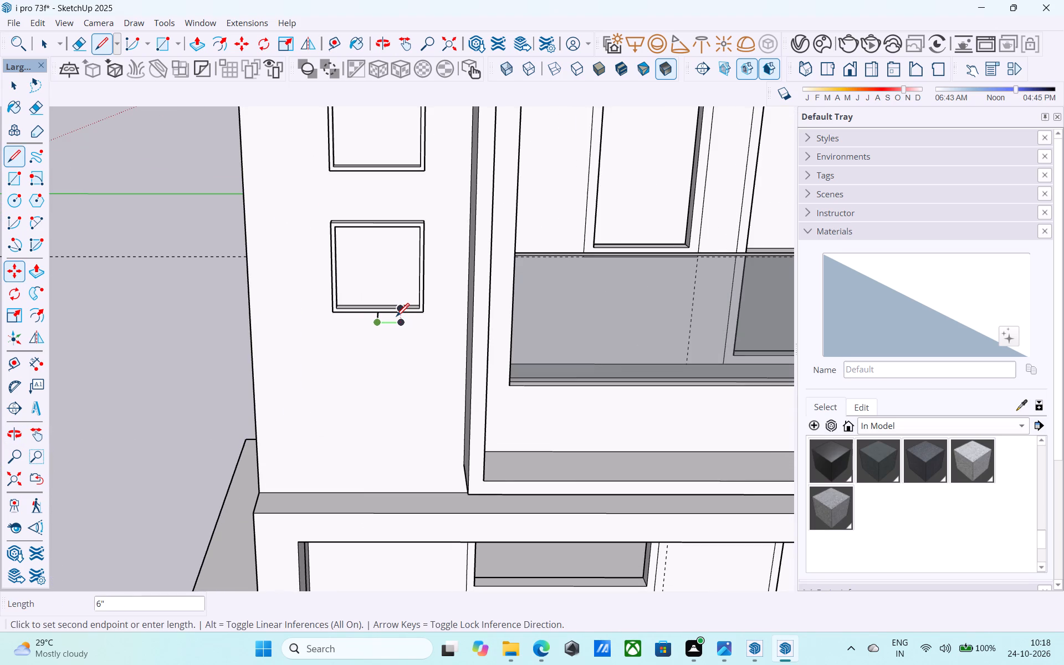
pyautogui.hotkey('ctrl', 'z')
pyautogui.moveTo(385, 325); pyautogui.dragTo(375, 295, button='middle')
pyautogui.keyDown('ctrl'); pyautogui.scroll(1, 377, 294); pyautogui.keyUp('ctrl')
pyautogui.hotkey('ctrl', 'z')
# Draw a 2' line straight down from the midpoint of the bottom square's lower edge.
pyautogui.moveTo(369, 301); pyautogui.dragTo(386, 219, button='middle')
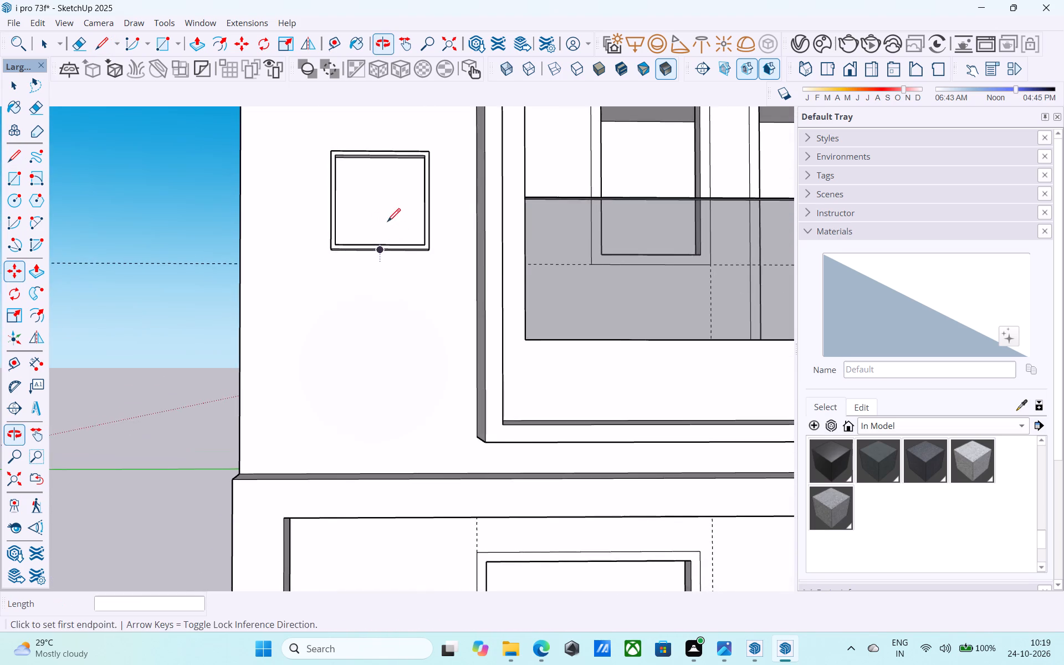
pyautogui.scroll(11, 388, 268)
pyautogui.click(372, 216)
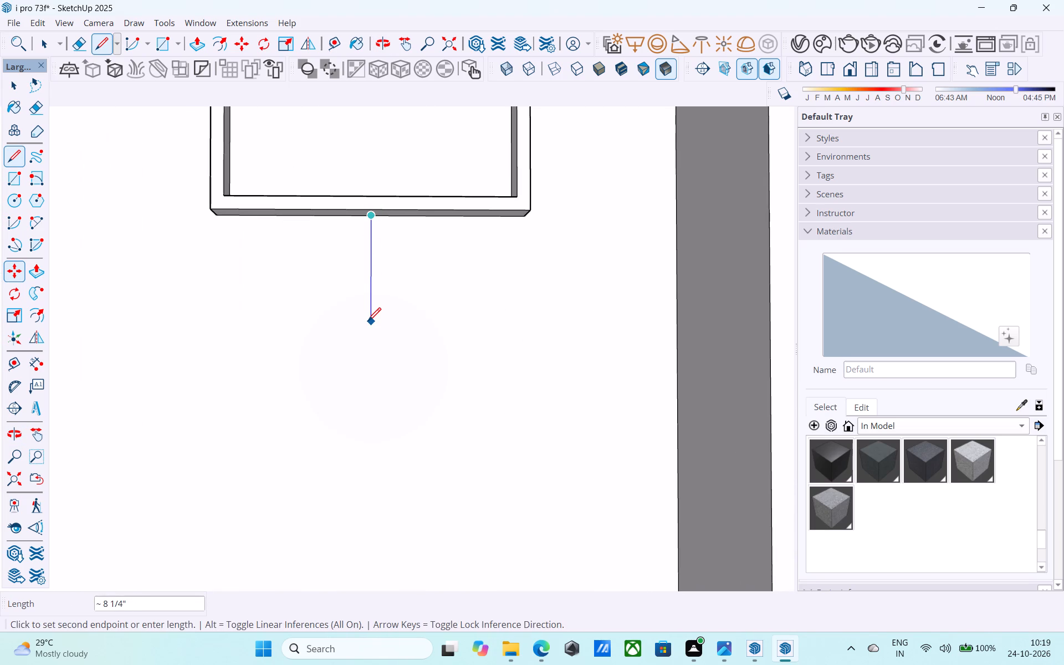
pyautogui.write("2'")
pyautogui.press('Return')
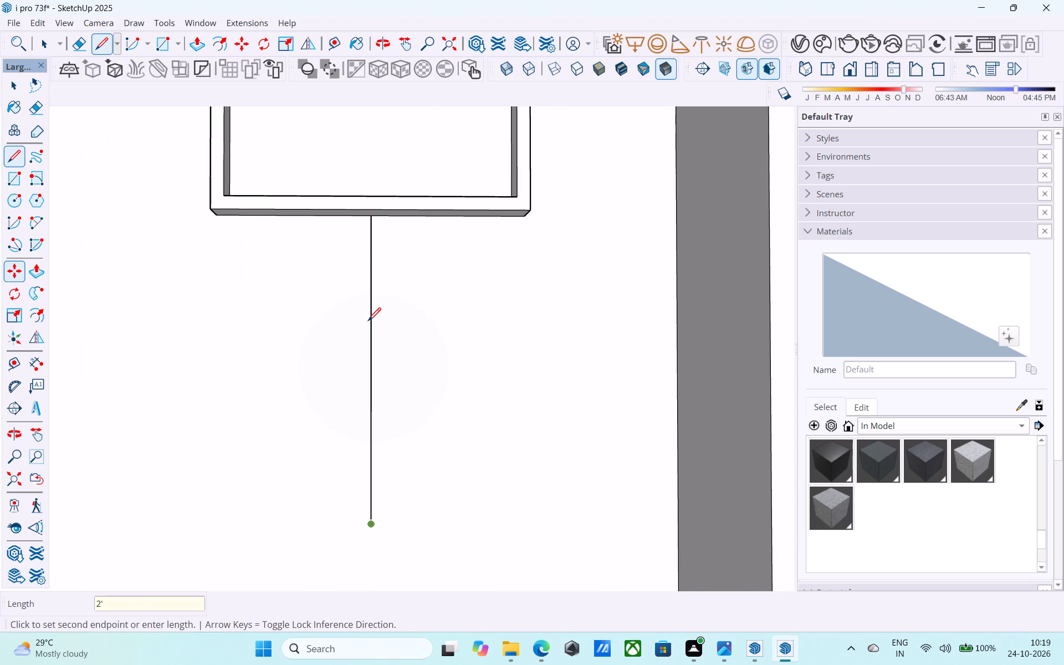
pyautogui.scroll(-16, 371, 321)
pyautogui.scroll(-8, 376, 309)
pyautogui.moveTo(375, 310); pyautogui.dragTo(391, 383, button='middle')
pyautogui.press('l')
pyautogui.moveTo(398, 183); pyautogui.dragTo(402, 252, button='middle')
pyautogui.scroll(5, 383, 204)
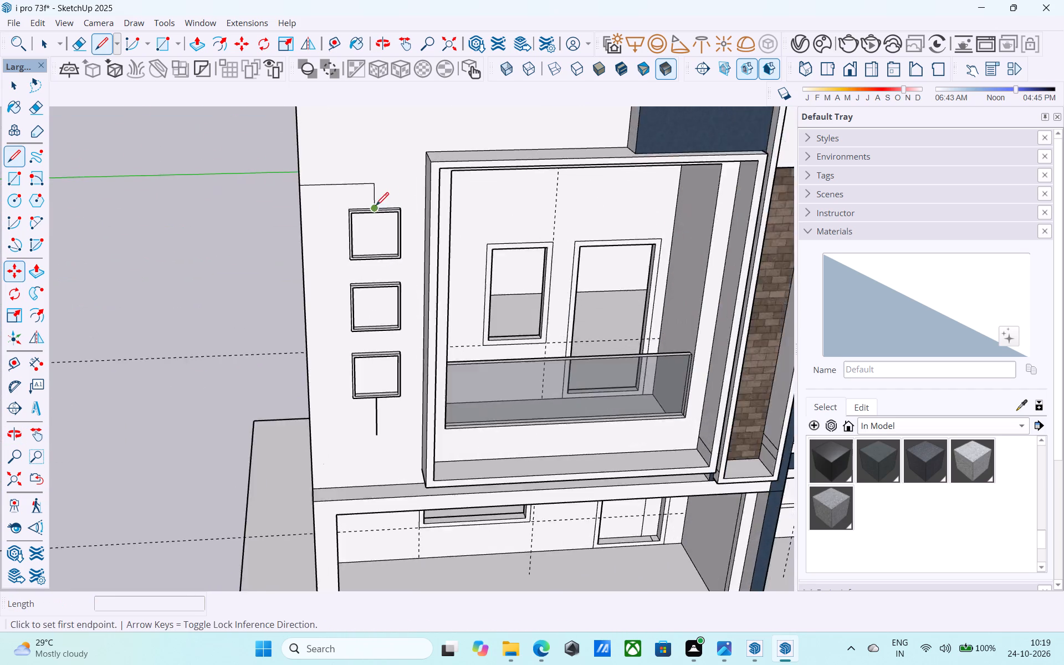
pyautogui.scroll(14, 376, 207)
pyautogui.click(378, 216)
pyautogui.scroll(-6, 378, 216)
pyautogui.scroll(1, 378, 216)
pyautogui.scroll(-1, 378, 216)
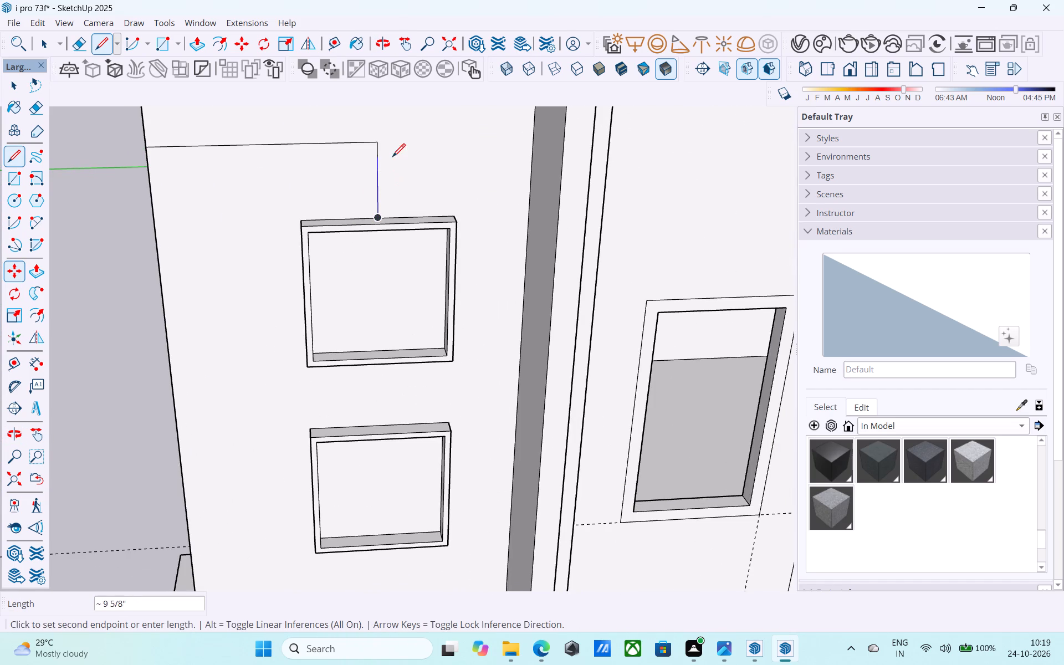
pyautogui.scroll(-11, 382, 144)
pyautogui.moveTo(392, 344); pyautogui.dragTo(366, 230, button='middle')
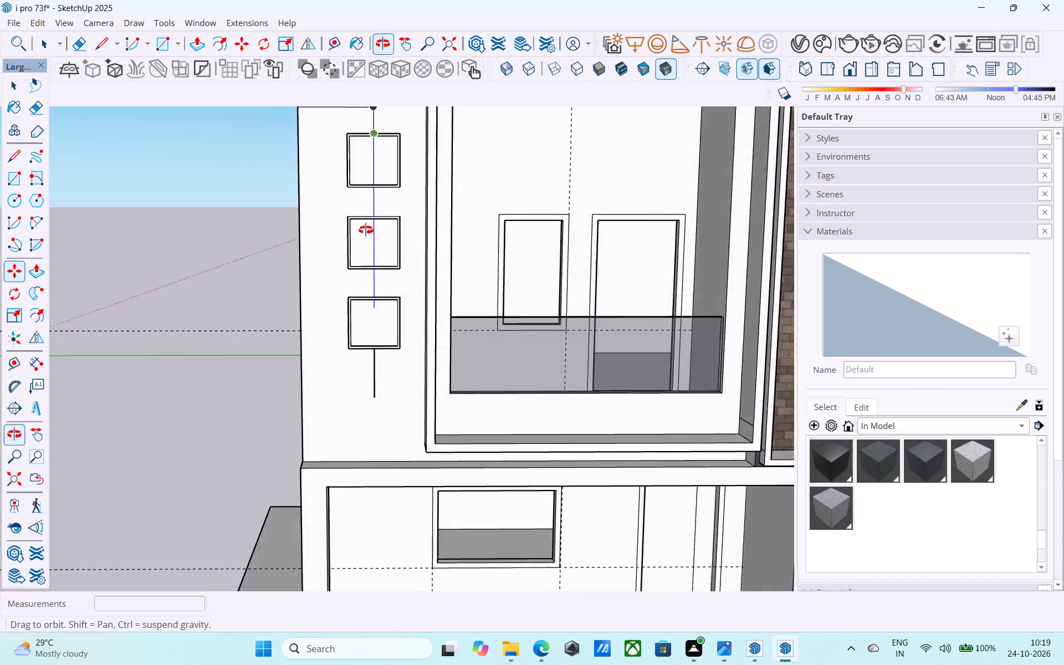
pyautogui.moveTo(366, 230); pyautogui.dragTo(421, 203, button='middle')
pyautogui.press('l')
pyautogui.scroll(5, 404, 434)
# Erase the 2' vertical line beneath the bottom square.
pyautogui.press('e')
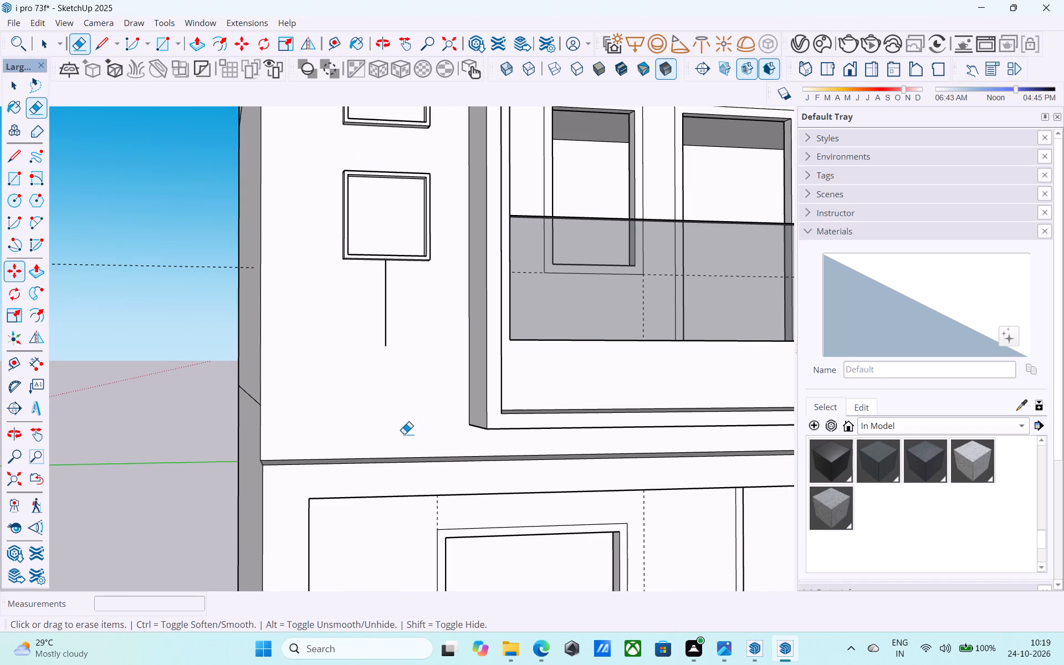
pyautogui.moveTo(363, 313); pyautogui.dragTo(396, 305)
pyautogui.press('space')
# Draw a 1' line down from the midpoint of the bottom square's lower edge, and continue it horizontally to the wall's left edge.
pyautogui.moveTo(396, 305); pyautogui.dragTo(400, 287, button='middle')
pyautogui.press('l')
pyautogui.scroll(6, 400, 287)
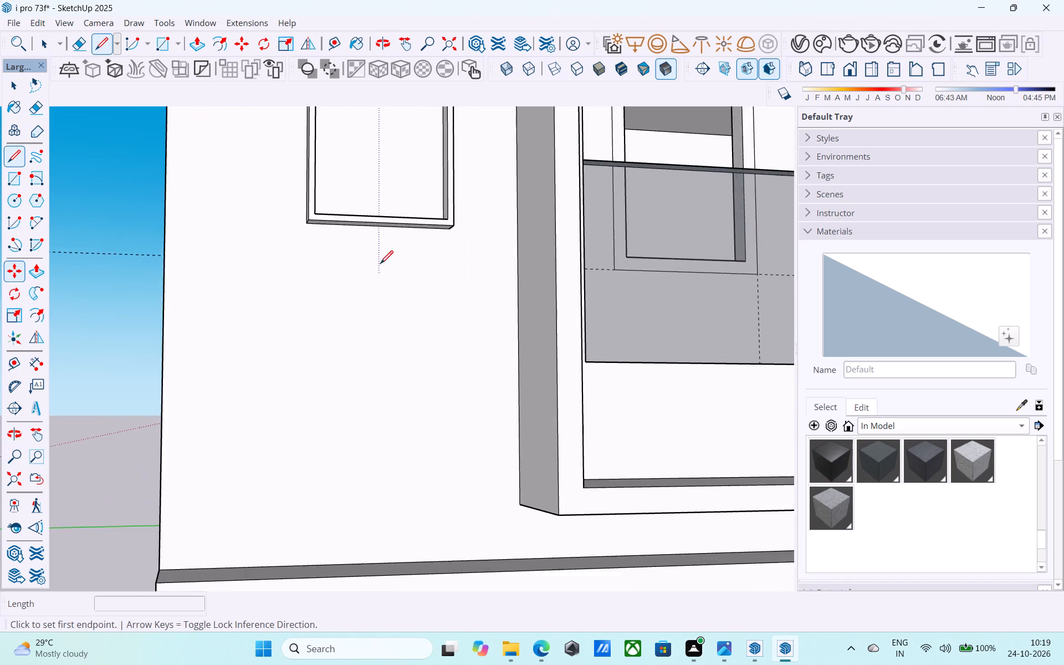
pyautogui.scroll(6, 380, 265)
pyautogui.click(383, 203)
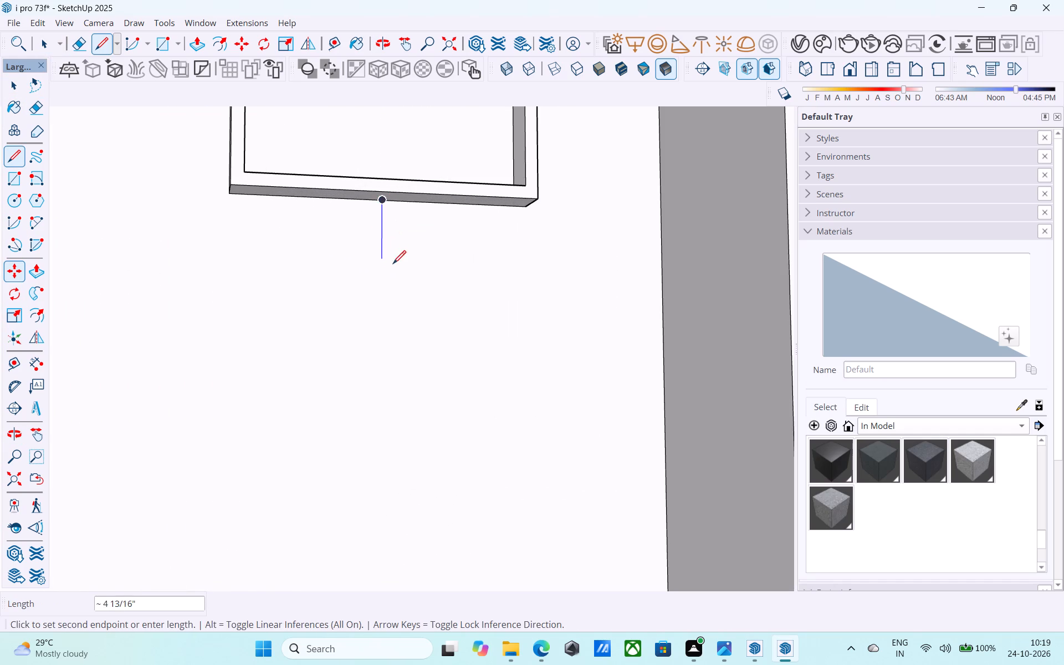
pyautogui.write("1'")
pyautogui.press('Return')
pyautogui.scroll(-10, 381, 299)
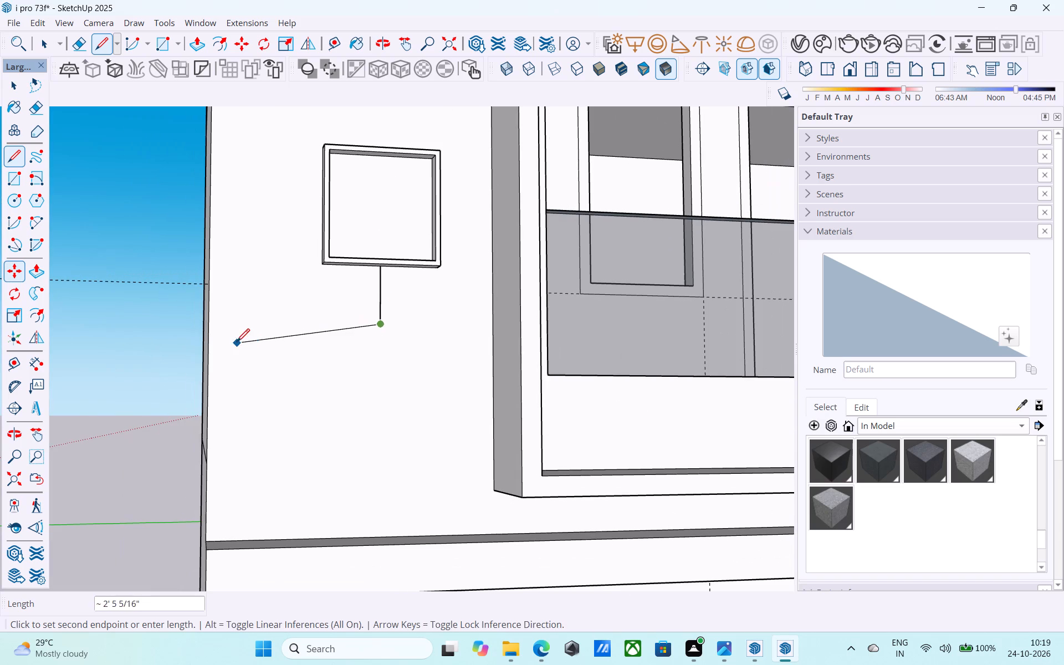
pyautogui.click(212, 322)
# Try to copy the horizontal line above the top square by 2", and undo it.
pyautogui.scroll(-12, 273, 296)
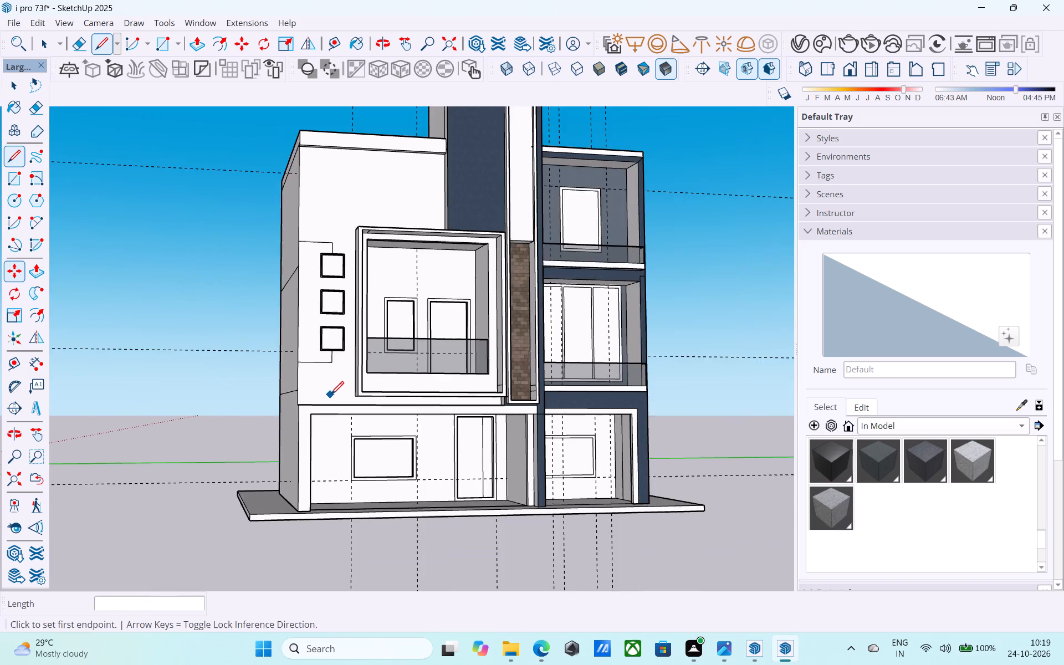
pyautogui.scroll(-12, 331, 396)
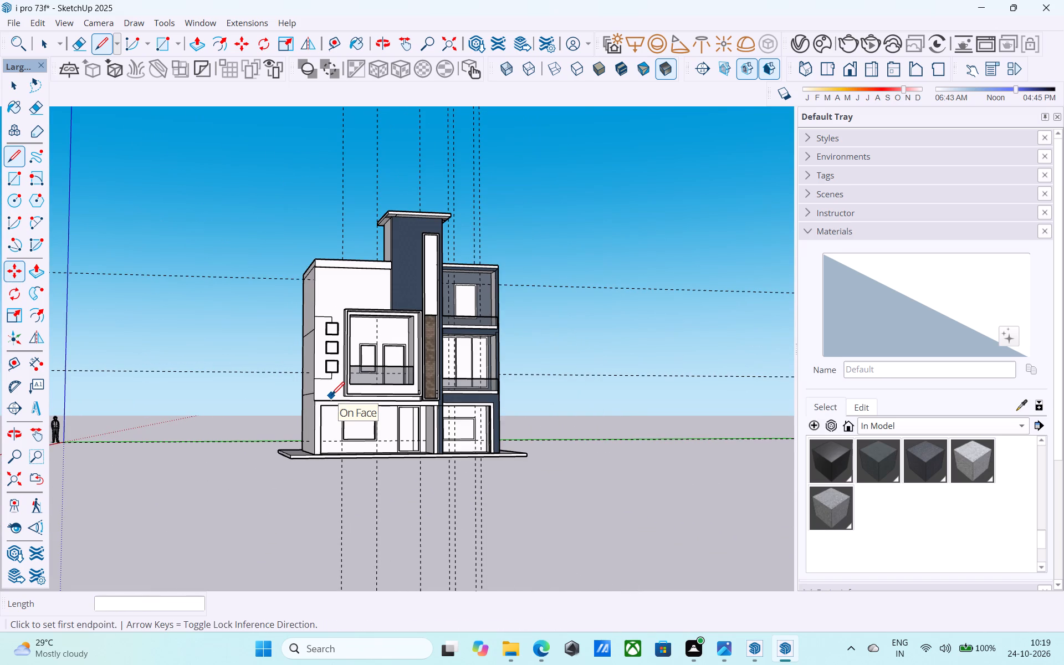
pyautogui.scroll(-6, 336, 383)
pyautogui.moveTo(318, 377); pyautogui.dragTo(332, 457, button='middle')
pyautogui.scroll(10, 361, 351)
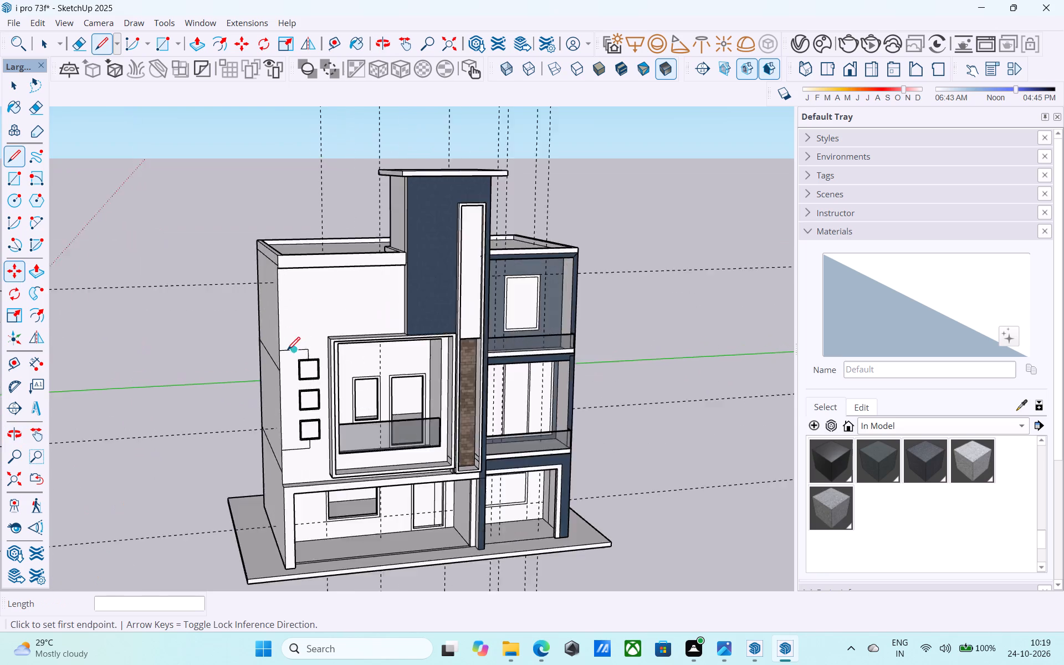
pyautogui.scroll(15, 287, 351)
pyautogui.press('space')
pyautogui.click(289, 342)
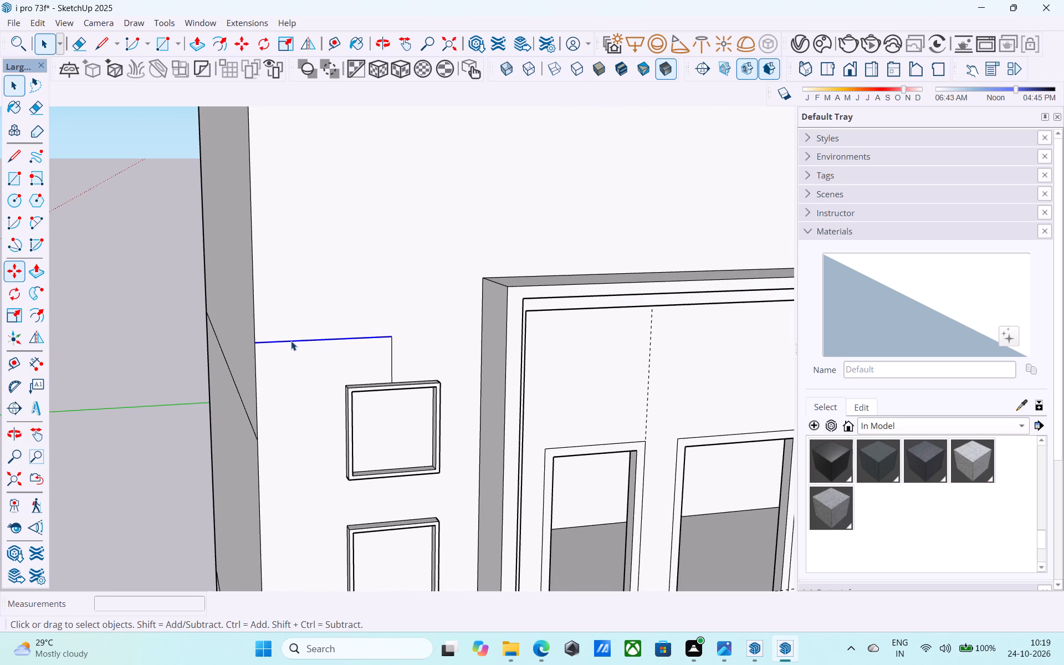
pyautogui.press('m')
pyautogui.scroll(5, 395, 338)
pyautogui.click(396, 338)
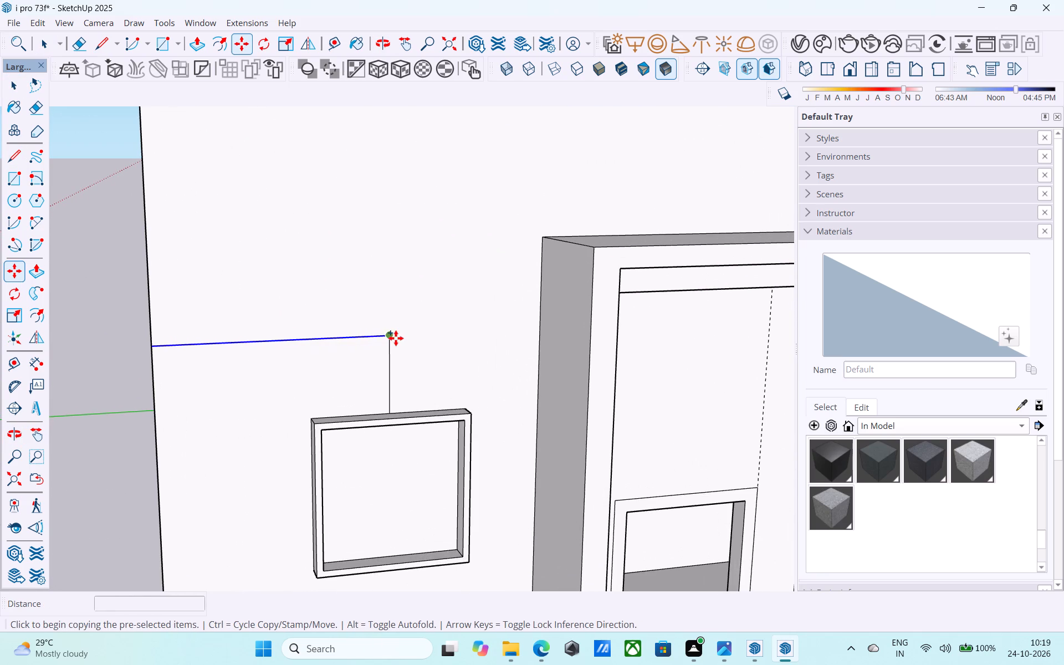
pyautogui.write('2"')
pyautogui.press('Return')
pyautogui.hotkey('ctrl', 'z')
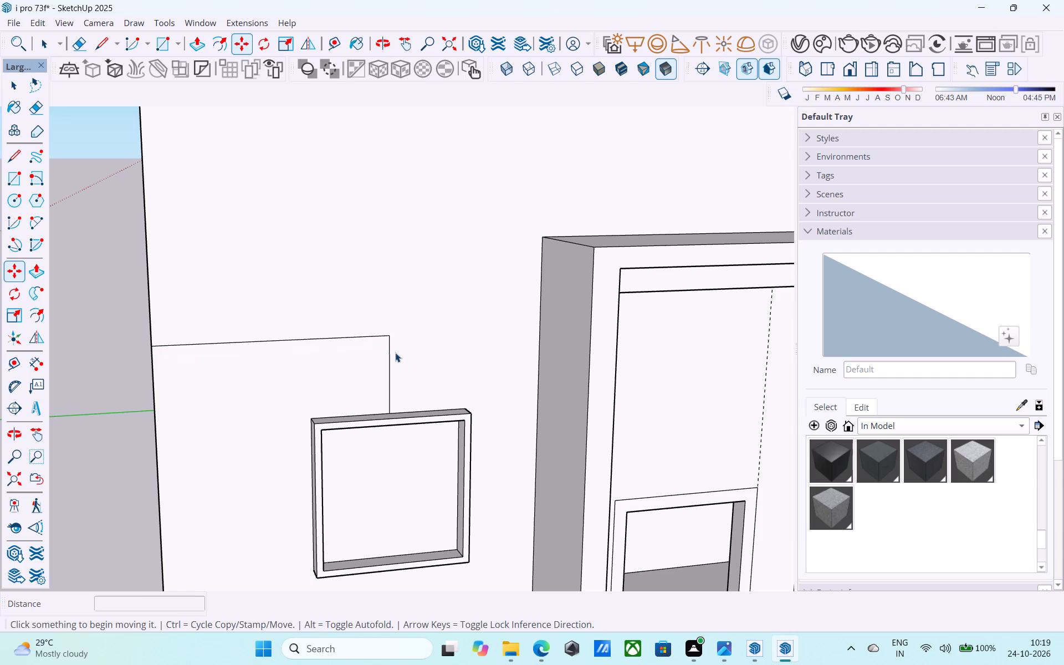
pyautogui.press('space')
# Mark 1" down the vertical line above the top square and draw a second horizontal line from there to the wall's left edge.
pyautogui.moveTo(227, 460); pyautogui.dragTo(123, 458, button='middle')
pyautogui.moveTo(233, 418); pyautogui.dragTo(290, 378, button='middle')
pyautogui.scroll(-5, 339, 350)
pyautogui.moveTo(342, 355); pyautogui.dragTo(589, 381, button='middle')
pyautogui.scroll(5, 418, 379)
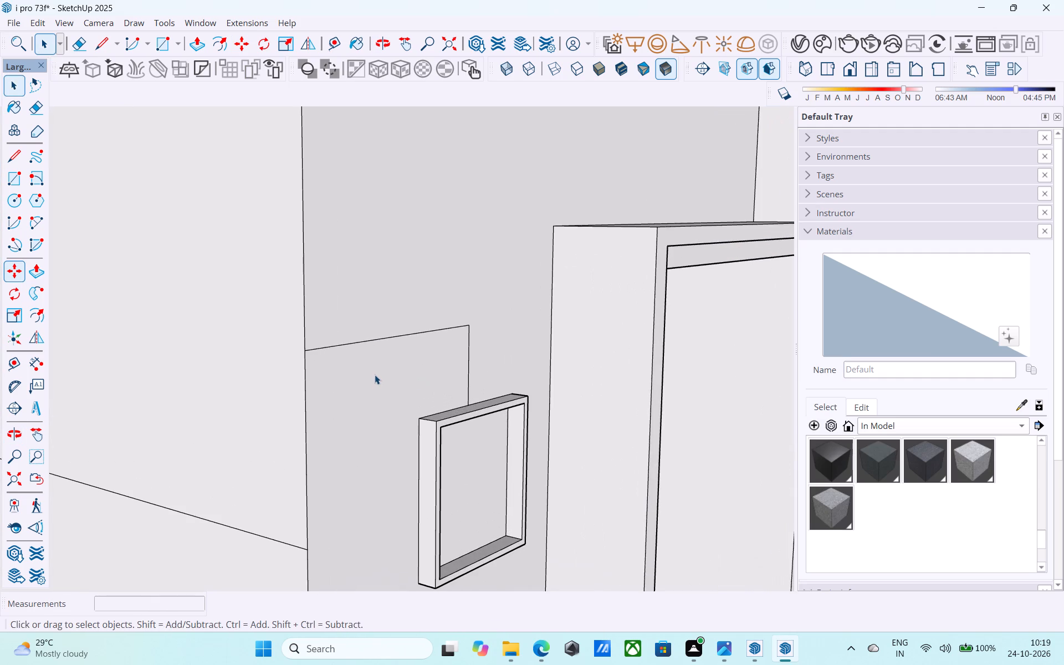
pyautogui.press('l')
pyautogui.scroll(4, 479, 327)
pyautogui.click(464, 329)
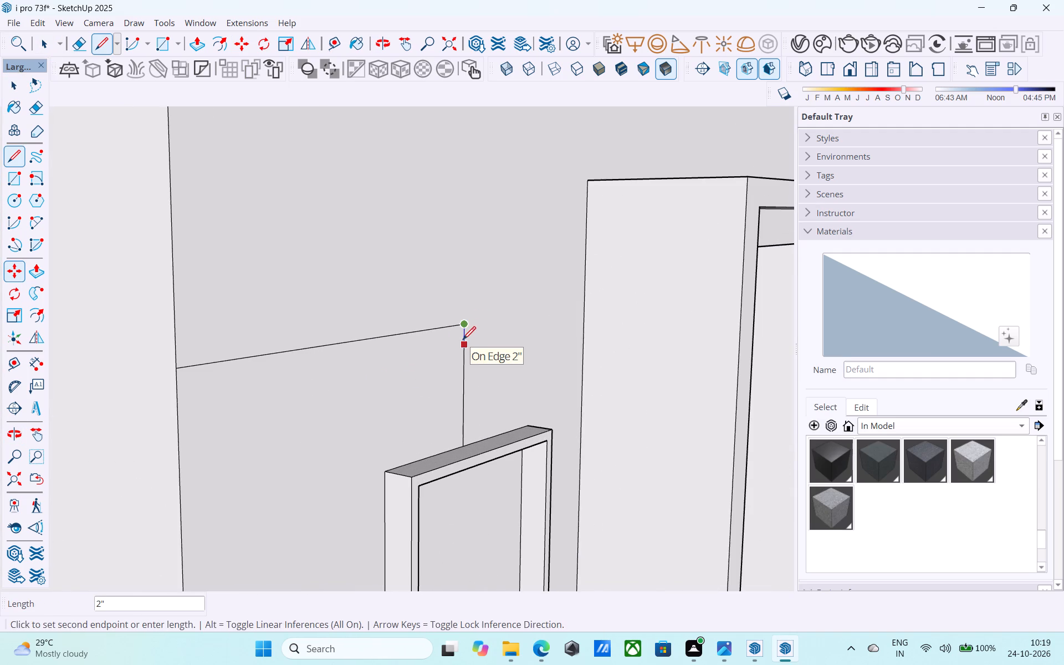
pyautogui.write('1"')
pyautogui.press('Return')
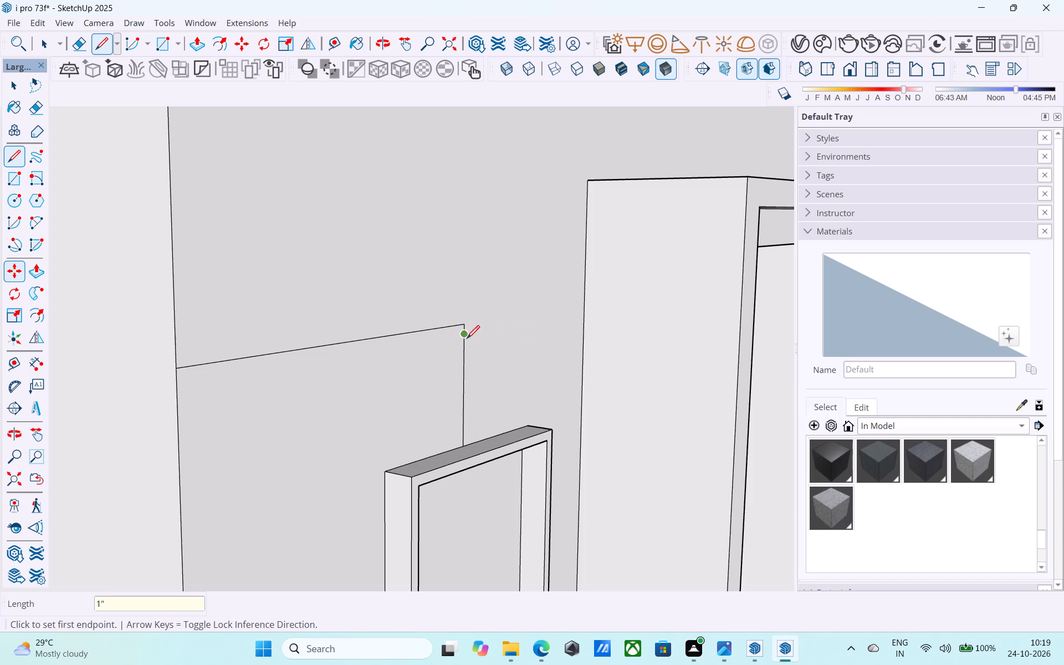
pyautogui.click(464, 336)
pyautogui.click(178, 380)
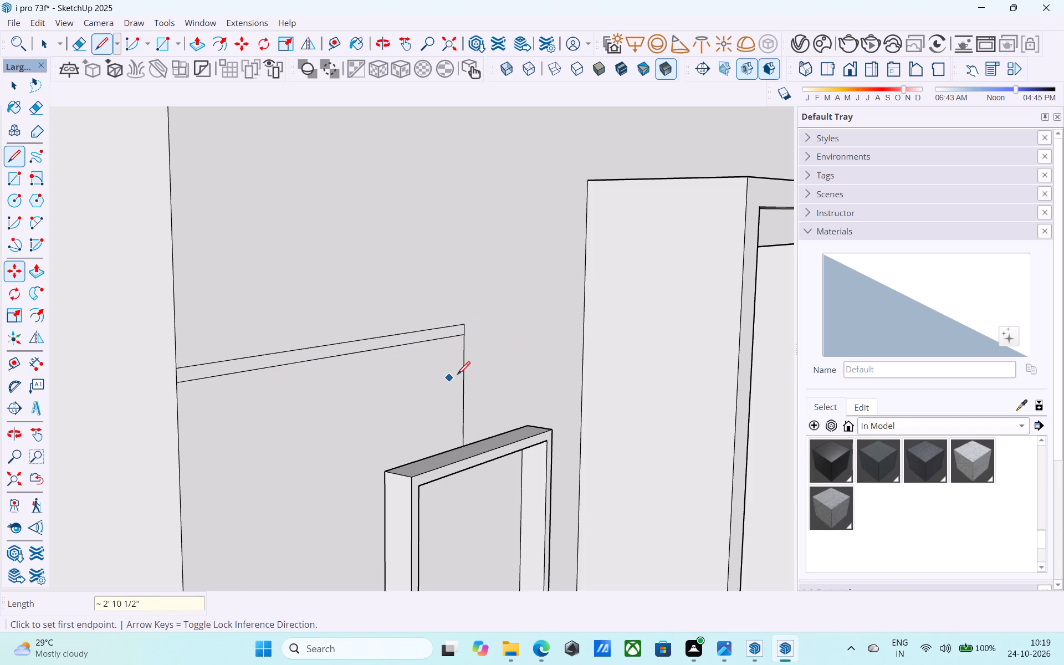
# Mark 1" along the lower horizontal line above the top square and draw an 11" line down to the square's upper edge.
pyautogui.click(464, 342)
pyautogui.scroll(4, 458, 337)
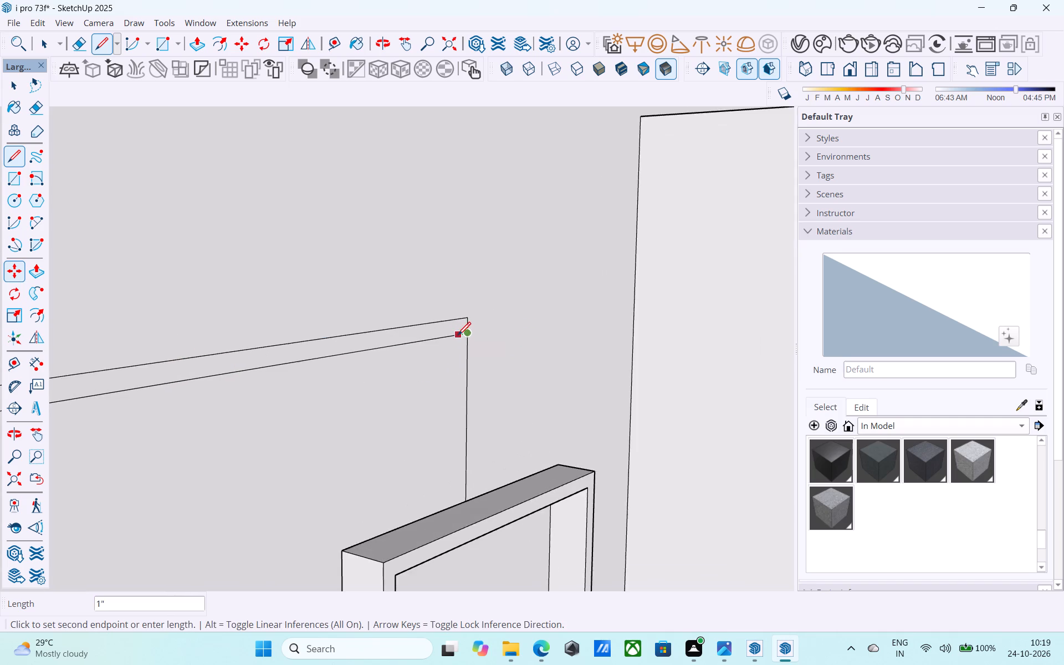
pyautogui.moveTo(458, 336); pyautogui.dragTo(348, 352, button='middle')
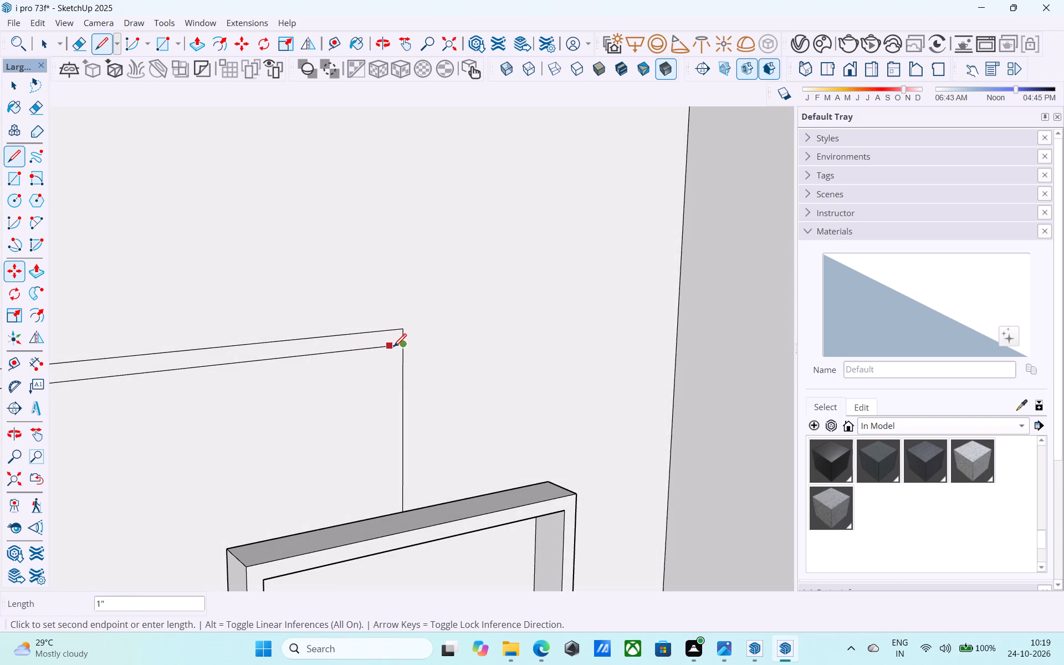
pyautogui.click(393, 348)
pyautogui.scroll(-4, 393, 348)
pyautogui.click(392, 345)
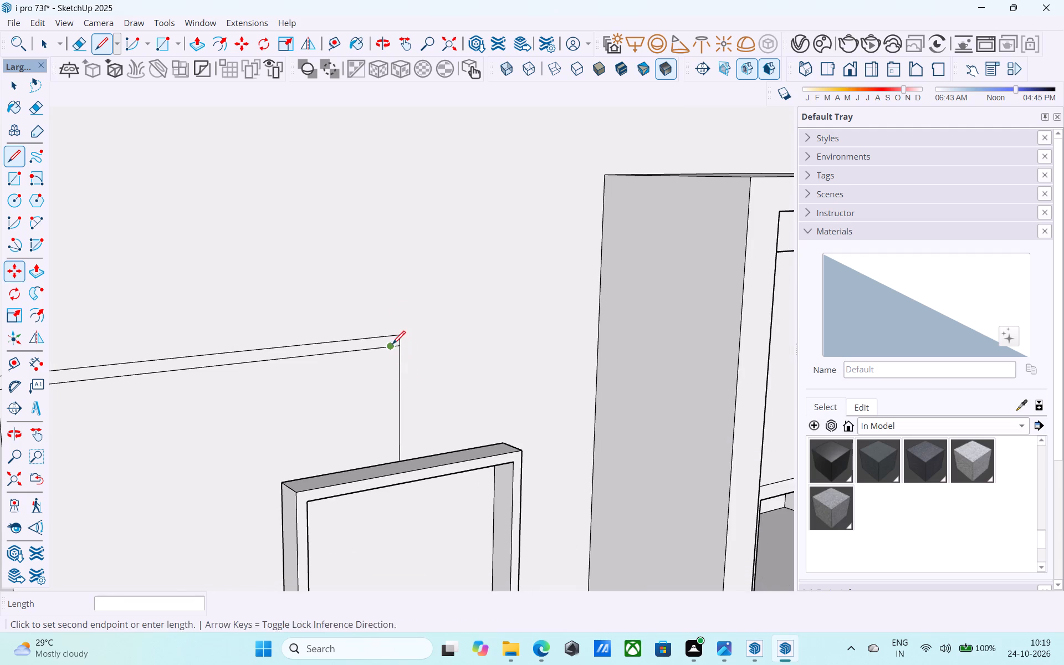
pyautogui.scroll(-5, 391, 296)
pyautogui.moveTo(410, 359); pyautogui.dragTo(427, 493, button='middle')
pyautogui.scroll(9, 427, 493)
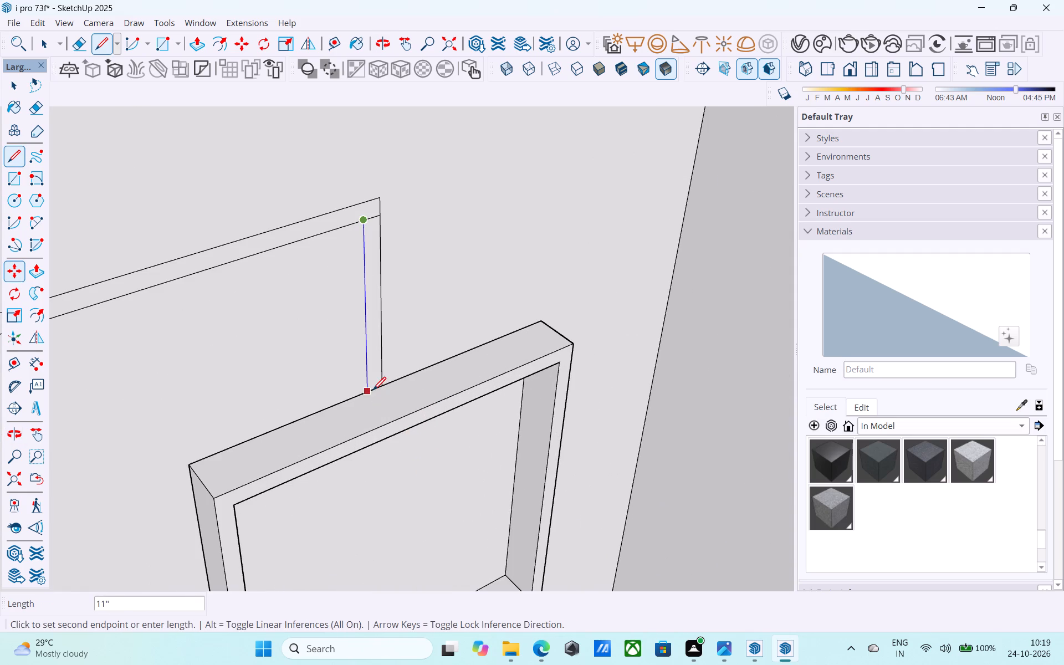
pyautogui.click(373, 391)
pyautogui.scroll(-12, 344, 321)
pyautogui.press('space')
# Copy the vertical line beneath the bottom square 1" toward the wall's left edge.
pyautogui.moveTo(378, 394); pyautogui.dragTo(288, 280, button='middle')
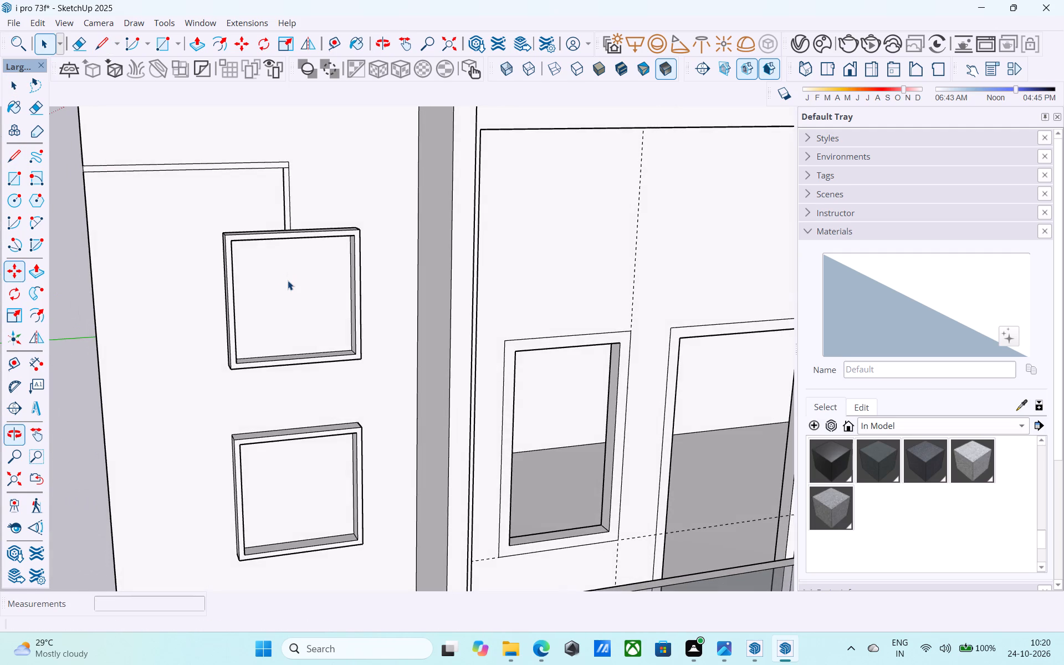
pyautogui.scroll(-11, 289, 237)
pyautogui.moveTo(289, 424); pyautogui.dragTo(279, 364, button='middle')
pyautogui.scroll(3, 274, 422)
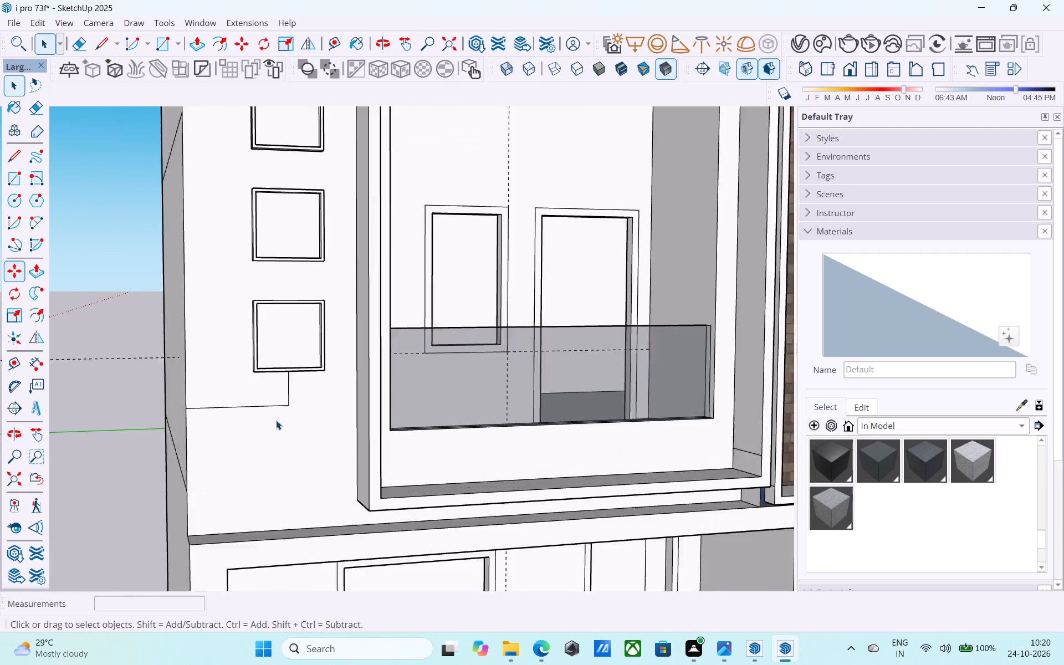
pyautogui.scroll(7, 276, 420)
pyautogui.click(292, 378)
pyautogui.scroll(7, 292, 378)
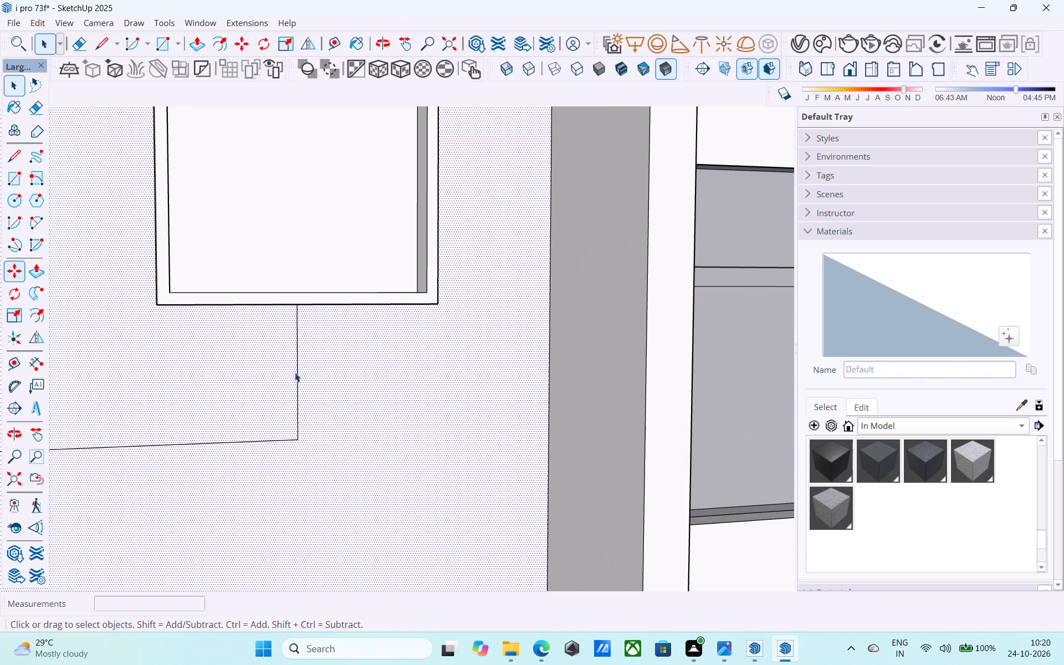
pyautogui.click(295, 371)
pyautogui.moveTo(294, 370); pyautogui.dragTo(299, 304, button='middle')
pyautogui.click(302, 303)
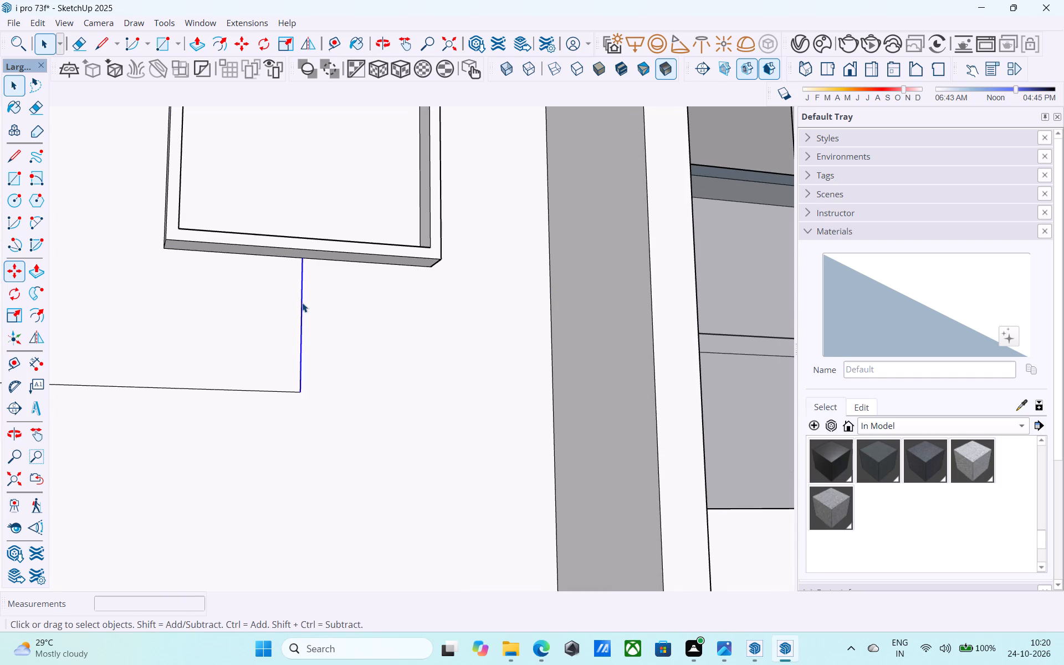
pyautogui.press('m')
pyautogui.click(305, 387)
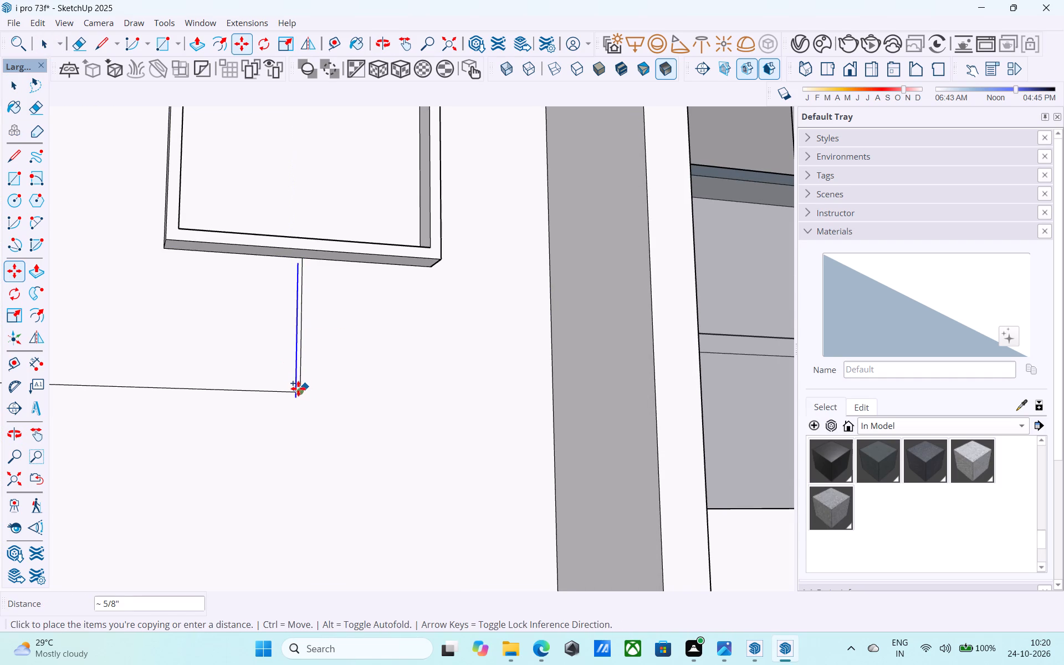
pyautogui.click(292, 383)
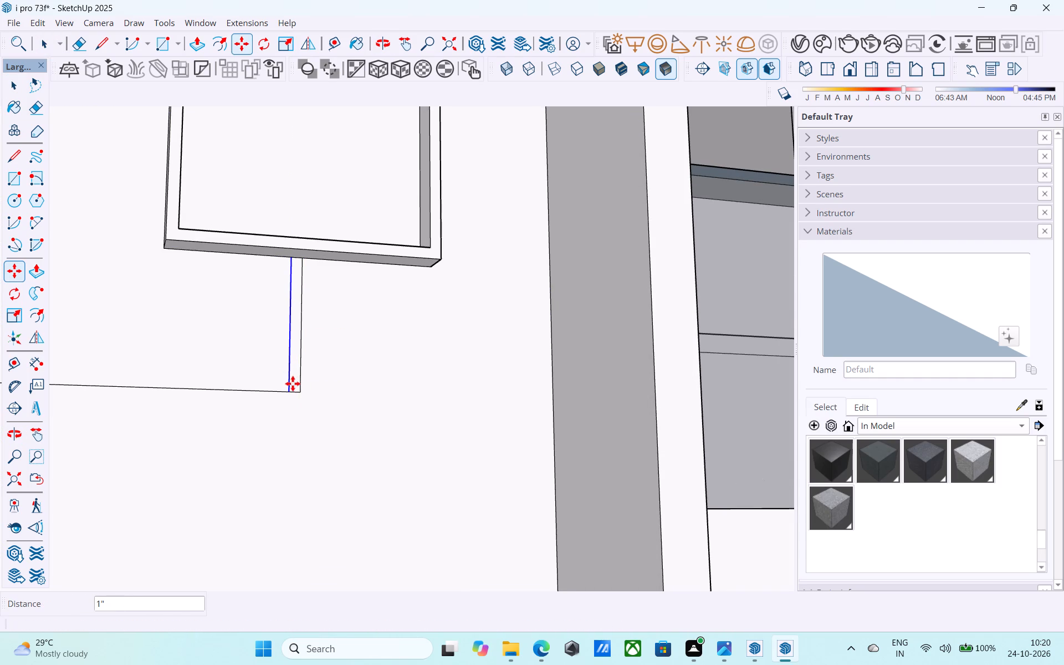
# Copy the horizontal line beneath the bottom square 1" upward, and erase the leftover vertical segment at the strip's corner.
pyautogui.scroll(-3, 293, 383)
pyautogui.moveTo(293, 383); pyautogui.dragTo(467, 389, button='middle')
pyautogui.scroll(1, 203, 396)
pyautogui.moveTo(203, 396); pyautogui.dragTo(308, 425, button='middle')
pyautogui.press('space')
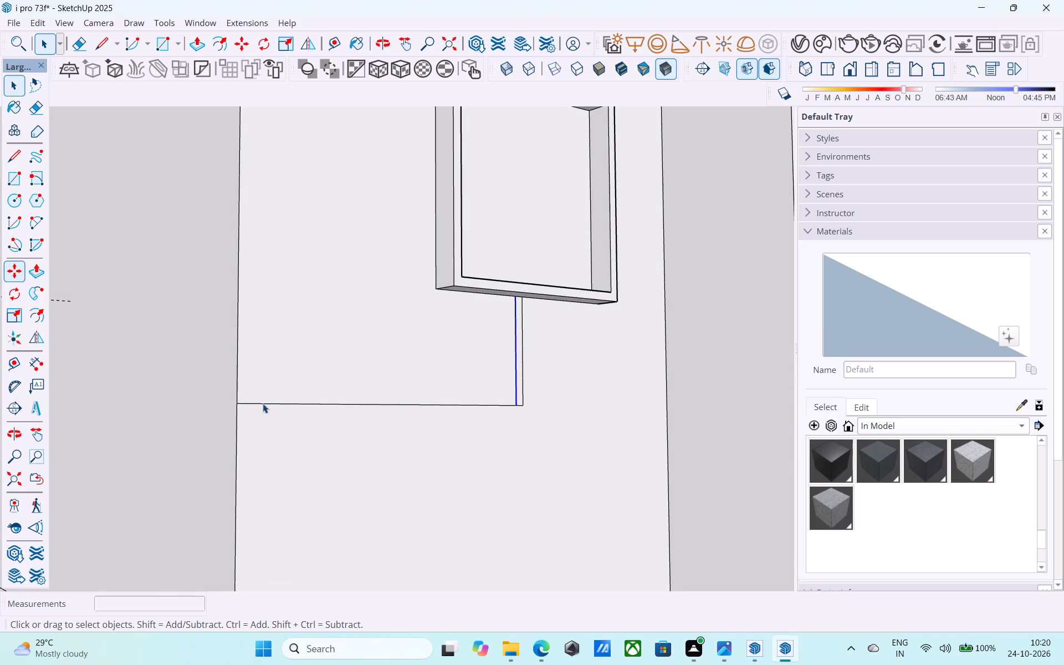
pyautogui.click(262, 402)
pyautogui.click(262, 404)
pyautogui.press('m')
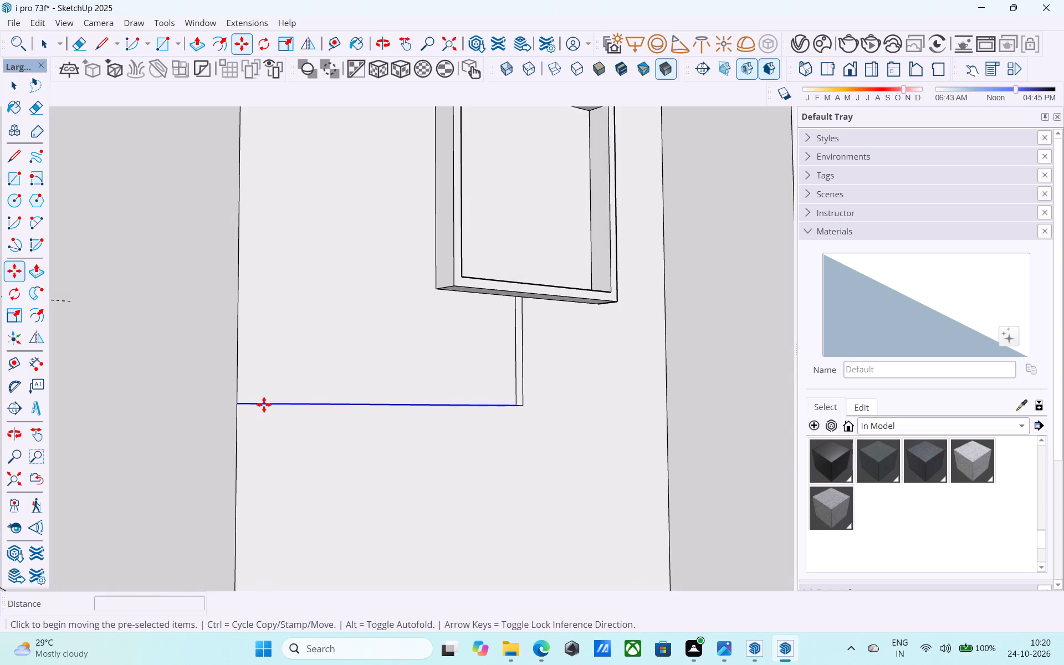
pyautogui.scroll(1, 383, 403)
pyautogui.moveTo(383, 403); pyautogui.dragTo(276, 424, button='middle')
pyautogui.scroll(8, 471, 424)
pyautogui.click(494, 407)
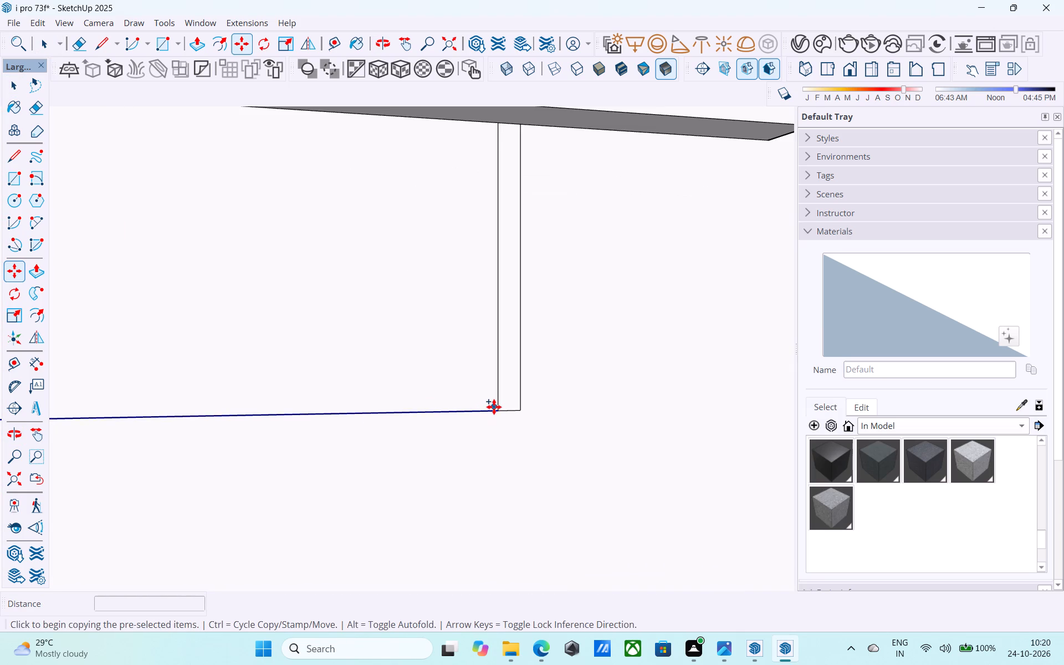
pyautogui.click(492, 380)
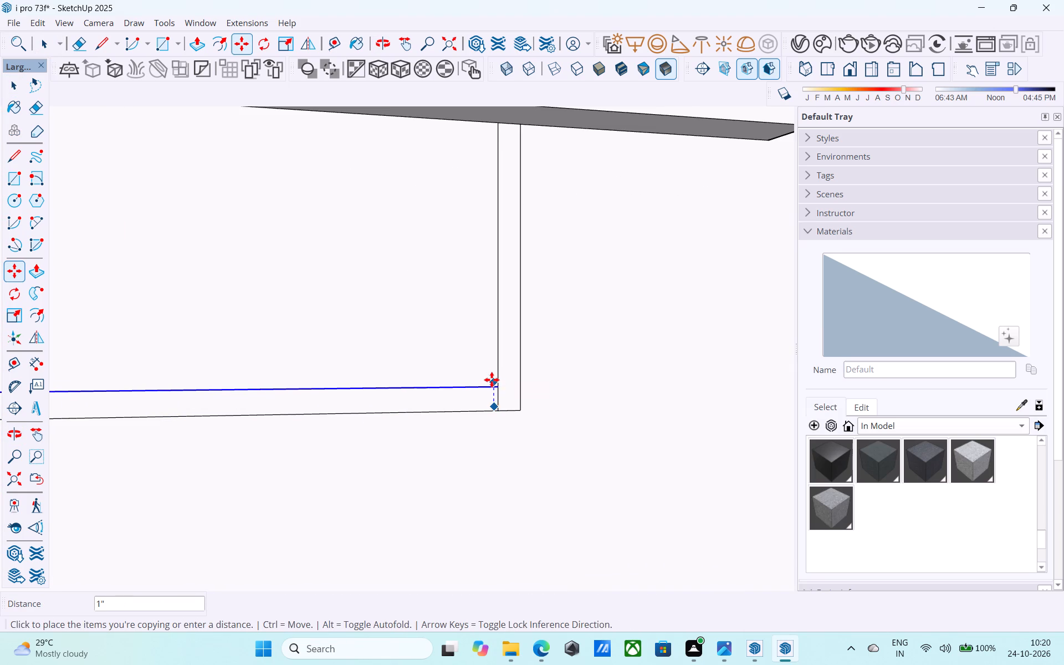
pyautogui.press('e')
pyautogui.moveTo(498, 396); pyautogui.dragTo(492, 397)
# Draw a vertical line about 8' 2 11/16" from the upper strip's outer edge at the top square to the bottom square's lower edge.
pyautogui.scroll(-4, 494, 396)
pyautogui.scroll(2, 494, 396)
pyautogui.scroll(-4, 494, 396)
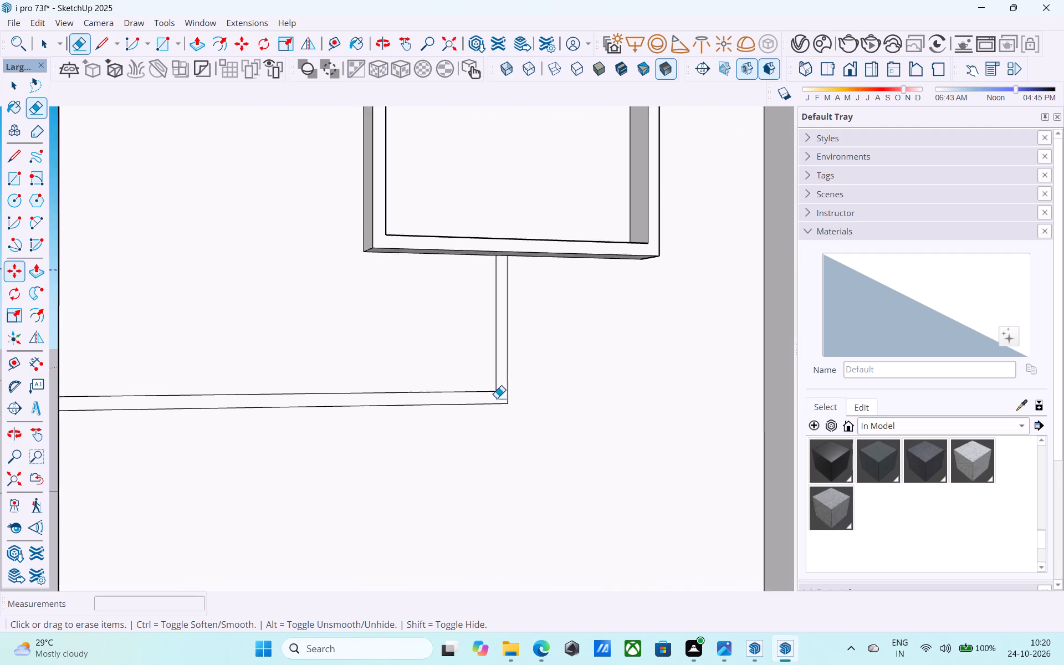
pyautogui.scroll(-19, 497, 398)
pyautogui.moveTo(452, 409); pyautogui.dragTo(436, 473, button='middle')
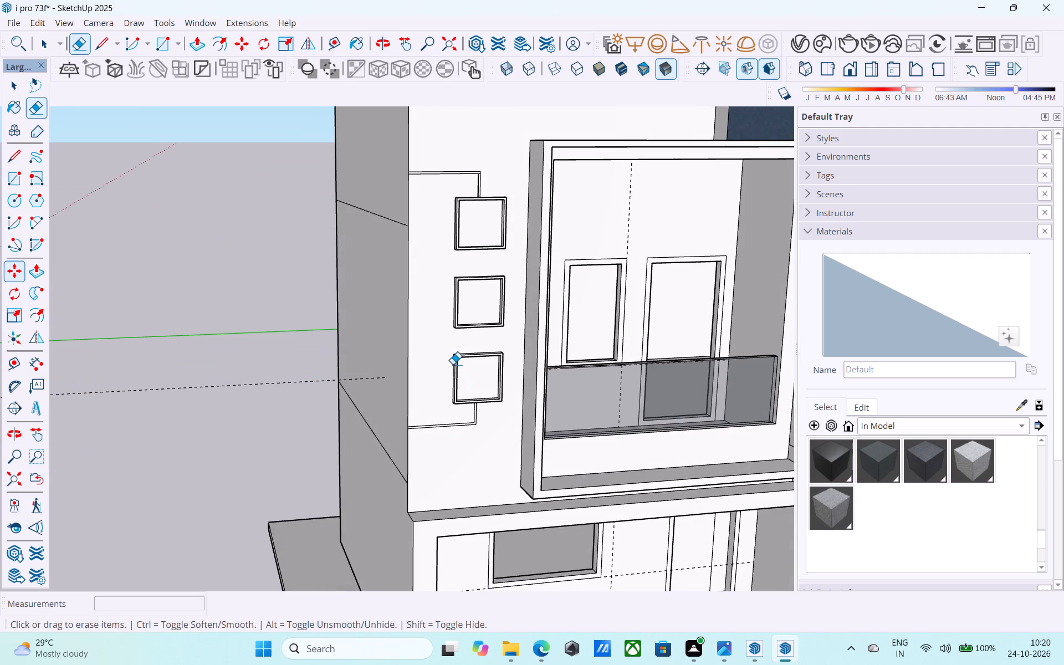
pyautogui.keyDown('shift'); pyautogui.moveTo(453, 364); pyautogui.dragTo(451, 495, button='middle'); pyautogui.keyUp('shift')
pyautogui.moveTo(494, 427); pyautogui.dragTo(481, 477, button='middle')
pyautogui.scroll(9, 468, 400)
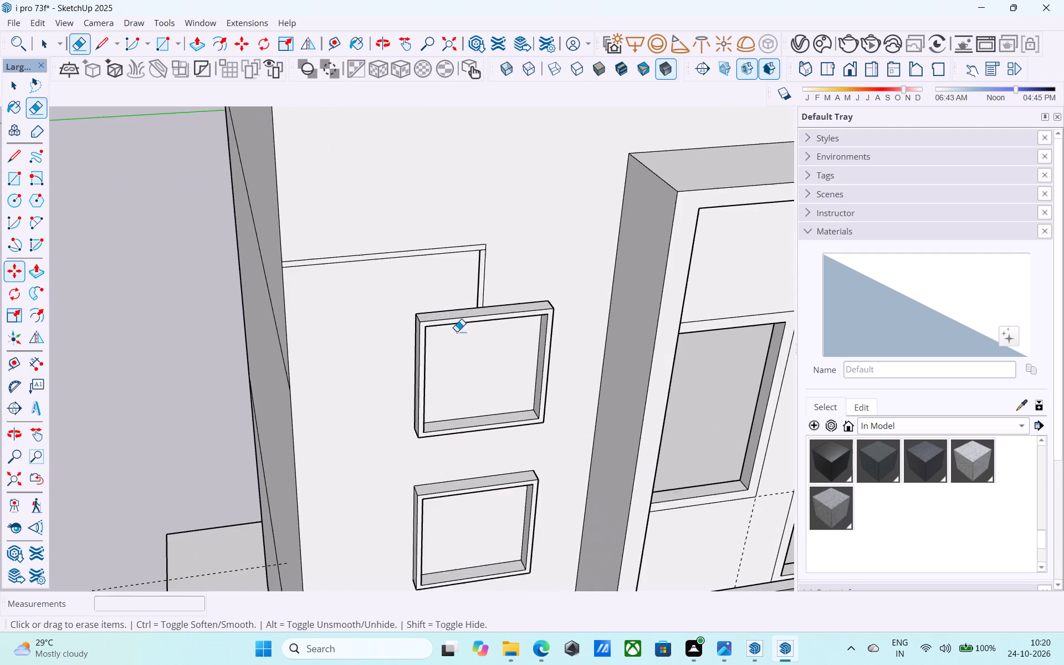
pyautogui.keyDown('shift'); pyautogui.moveTo(494, 360); pyautogui.dragTo(449, 287, button='middle'); pyautogui.keyUp('shift')
pyautogui.press('l')
pyautogui.scroll(8, 462, 264)
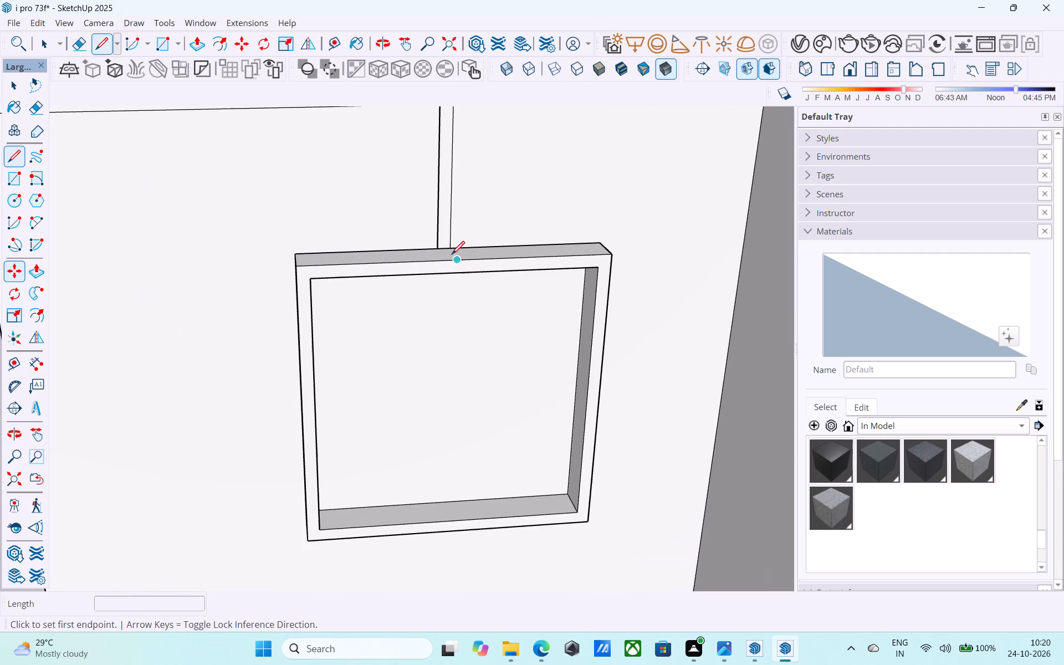
pyautogui.click(451, 248)
pyautogui.scroll(-5, 453, 242)
pyautogui.moveTo(468, 432); pyautogui.dragTo(425, 287, button='middle')
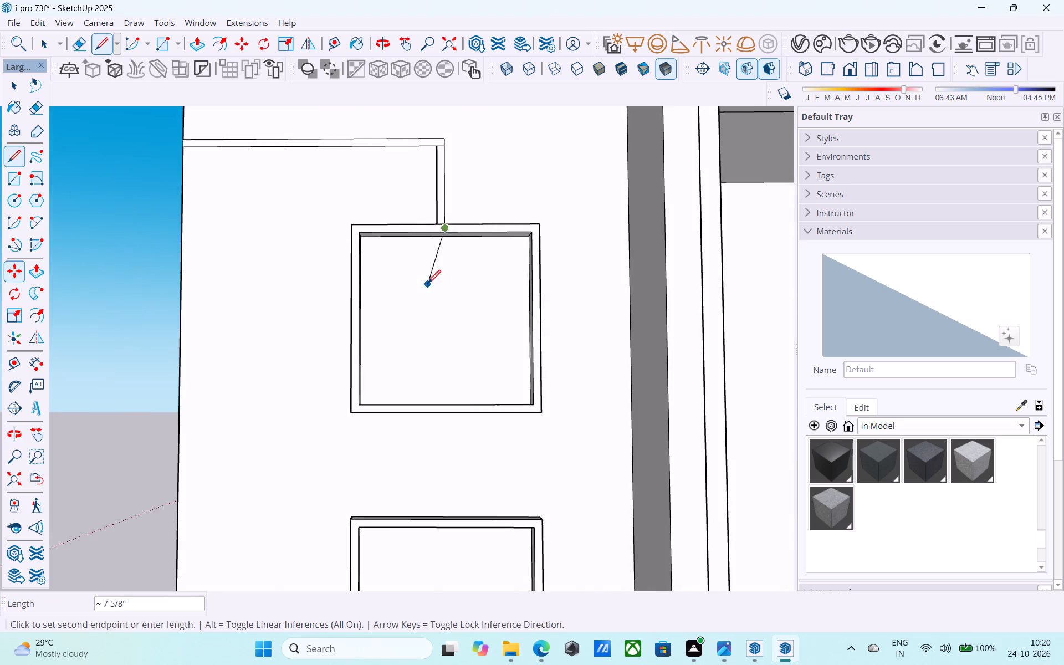
pyautogui.scroll(-10, 427, 283)
pyautogui.scroll(-4, 444, 351)
pyautogui.moveTo(458, 480); pyautogui.dragTo(441, 309, button='middle')
pyautogui.scroll(5, 443, 343)
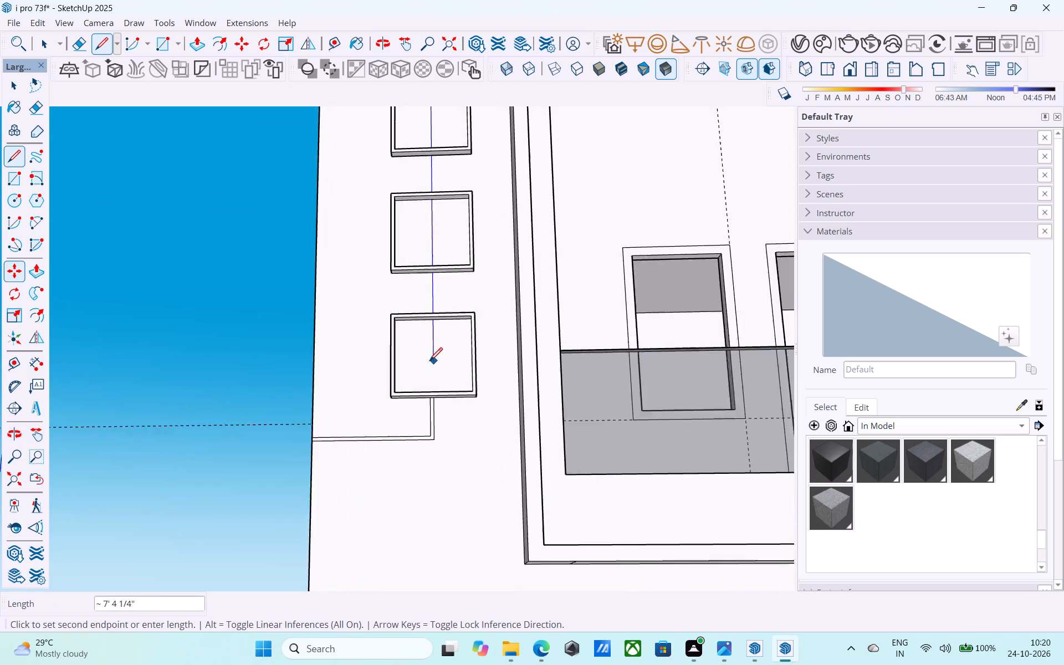
pyautogui.scroll(6, 429, 362)
pyautogui.scroll(8, 437, 421)
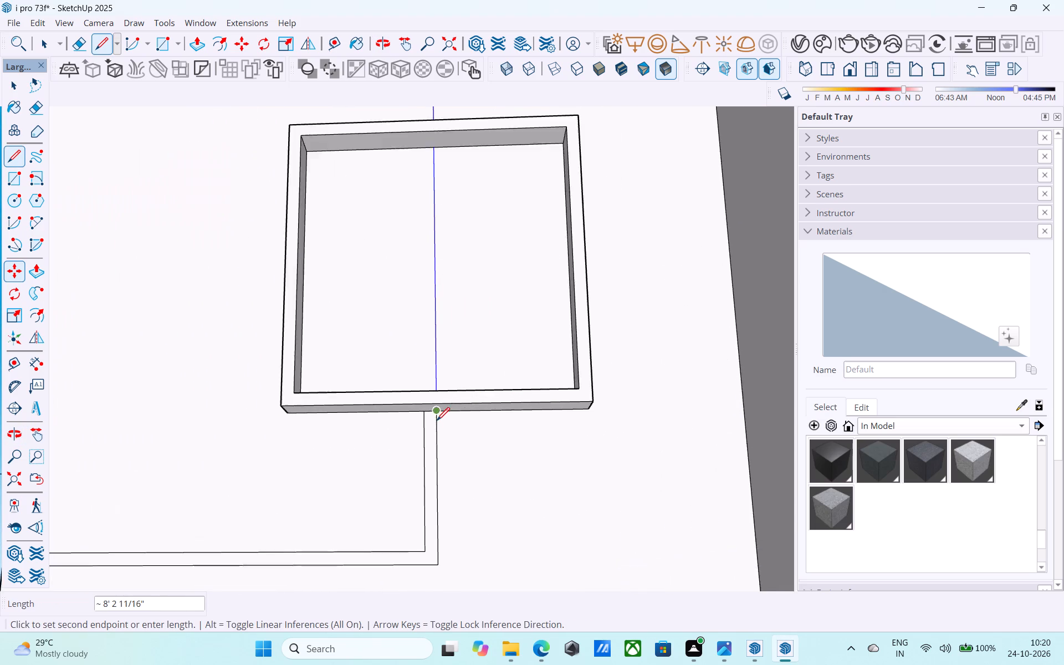
pyautogui.scroll(5, 437, 422)
pyautogui.click(437, 402)
# Draw a parallel vertical line about 8' 2 11/16" from the lower strip's inner edge up to the upper strip's inner edge.
pyautogui.scroll(-2, 426, 371)
pyautogui.click(412, 397)
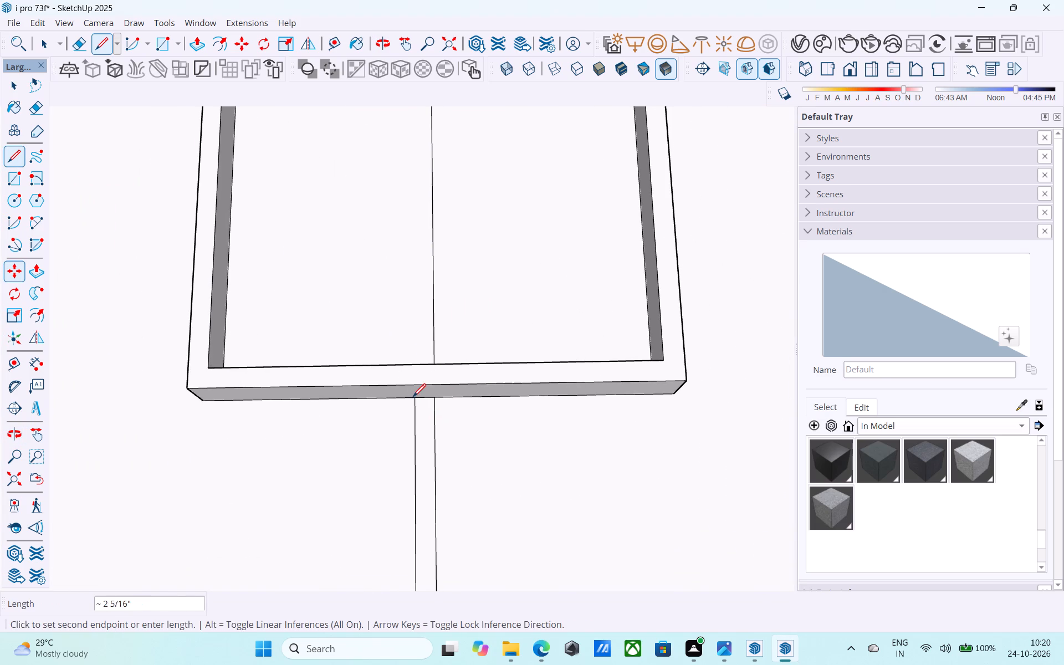
pyautogui.press('l')
pyautogui.click(417, 400)
pyautogui.scroll(-16, 393, 293)
pyautogui.keyDown('shift'); pyautogui.moveTo(387, 298); pyautogui.dragTo(437, 600, button='middle'); pyautogui.keyUp('shift')
pyautogui.moveTo(402, 235); pyautogui.dragTo(417, 289, button='middle')
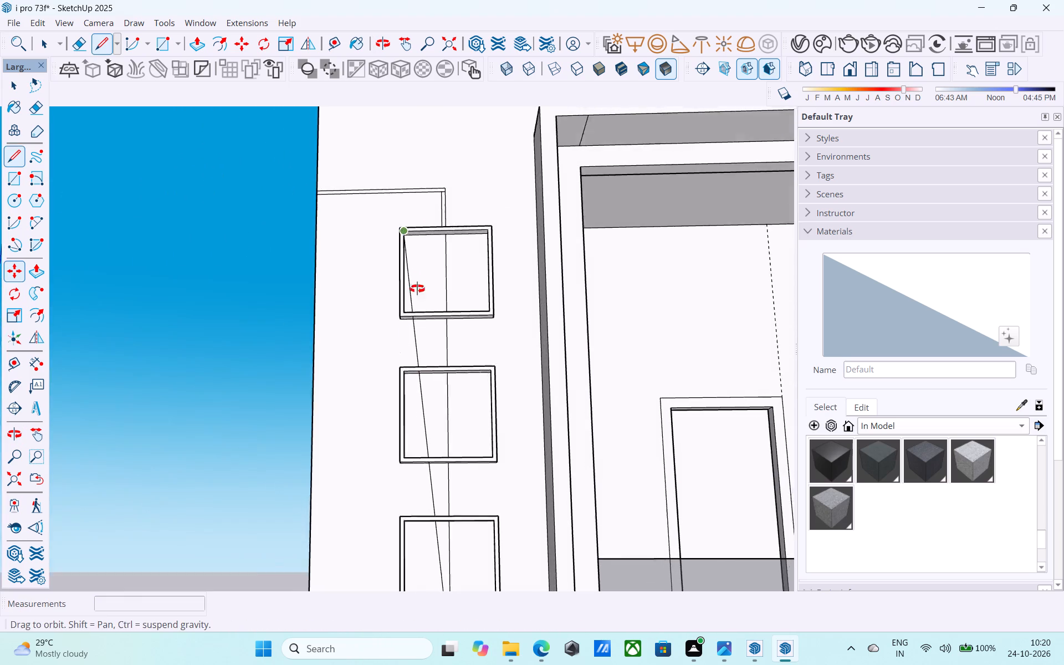
pyautogui.moveTo(417, 289); pyautogui.dragTo(473, 551, button='middle')
pyautogui.scroll(12, 492, 365)
pyautogui.click(441, 289)
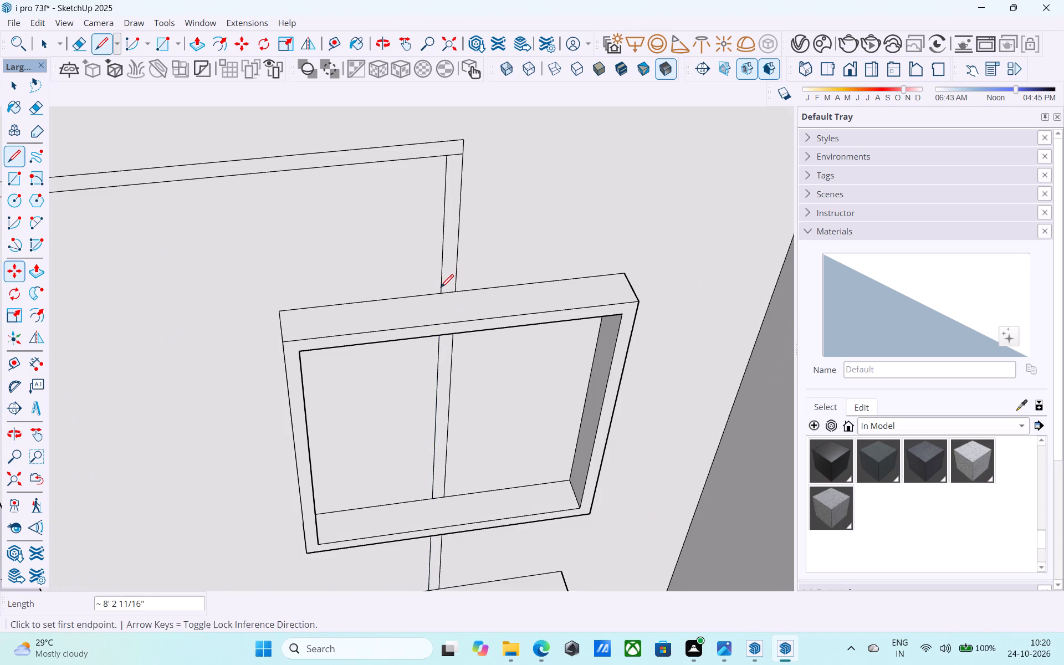
# Erase the pairs of vertical lines inside the three squares, leaving the connecting strips between them.
pyautogui.scroll(-6, 440, 287)
pyautogui.moveTo(427, 348); pyautogui.dragTo(420, 310, button='middle')
pyautogui.press('e')
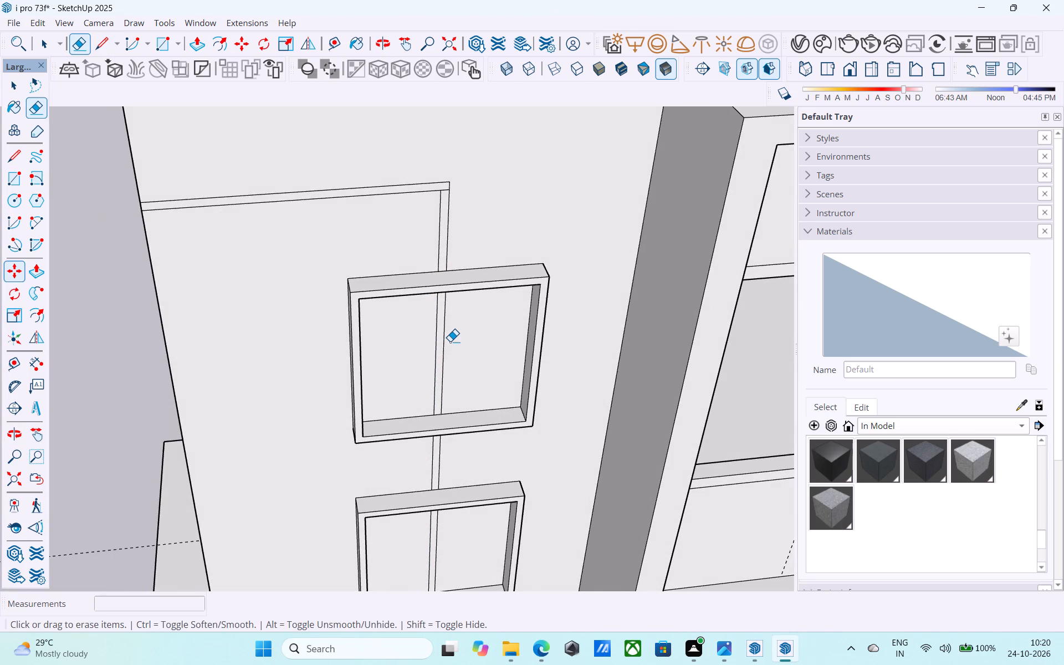
pyautogui.moveTo(450, 341); pyautogui.dragTo(429, 346)
pyautogui.scroll(-6, 441, 243)
pyautogui.moveTo(470, 445); pyautogui.dragTo(455, 390, button='middle')
pyautogui.moveTo(447, 398); pyautogui.dragTo(428, 402)
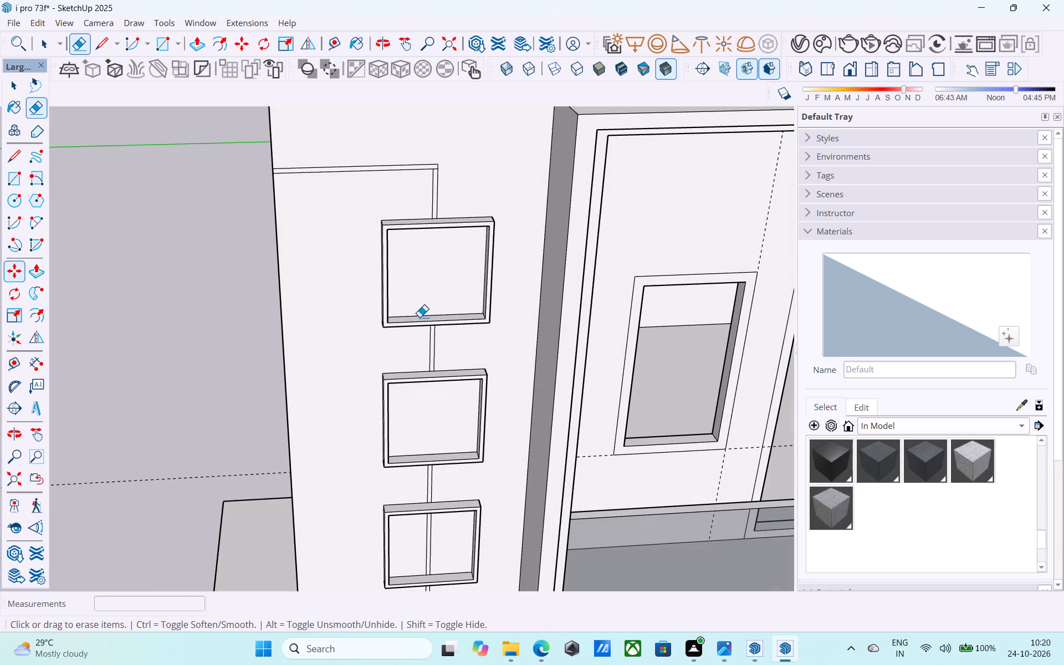
pyautogui.scroll(-7, 412, 231)
pyautogui.scroll(6, 443, 455)
pyautogui.moveTo(413, 373); pyautogui.dragTo(396, 369)
pyautogui.scroll(-6, 398, 364)
pyautogui.moveTo(398, 364); pyautogui.dragTo(413, 392, button='middle')
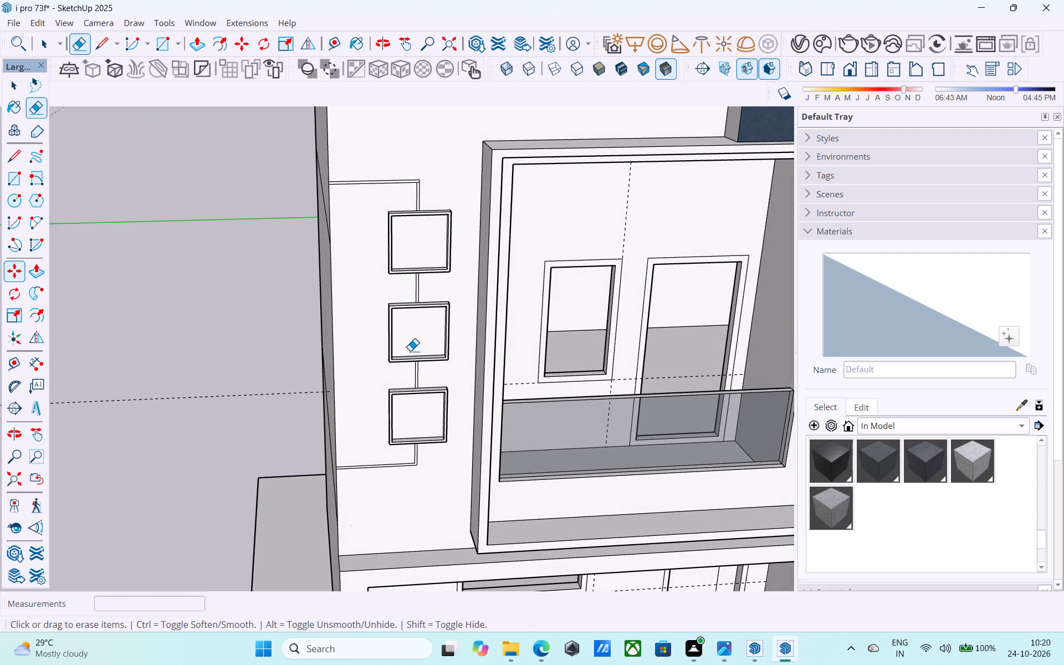
# Save the model.
pyautogui.press('space')
pyautogui.scroll(5, 426, 223)
pyautogui.press('e')
pyautogui.scroll(4, 426, 218)
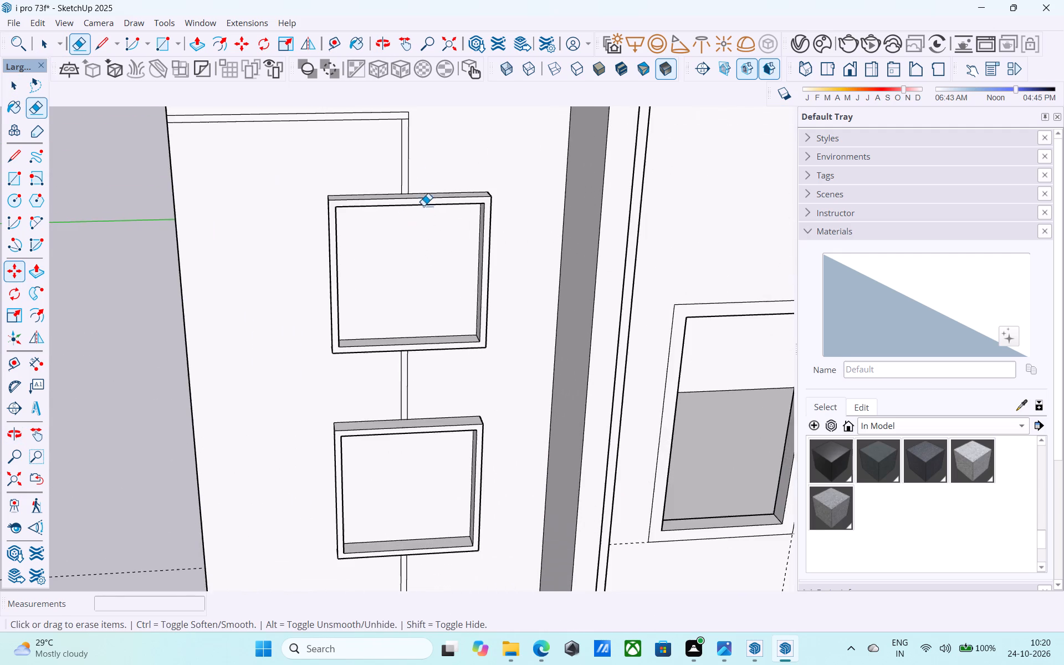
pyautogui.scroll(11, 383, 83)
pyautogui.keyDown('shift'); pyautogui.moveTo(399, 117); pyautogui.dragTo(399, 171, button='middle'); pyautogui.keyUp('shift')
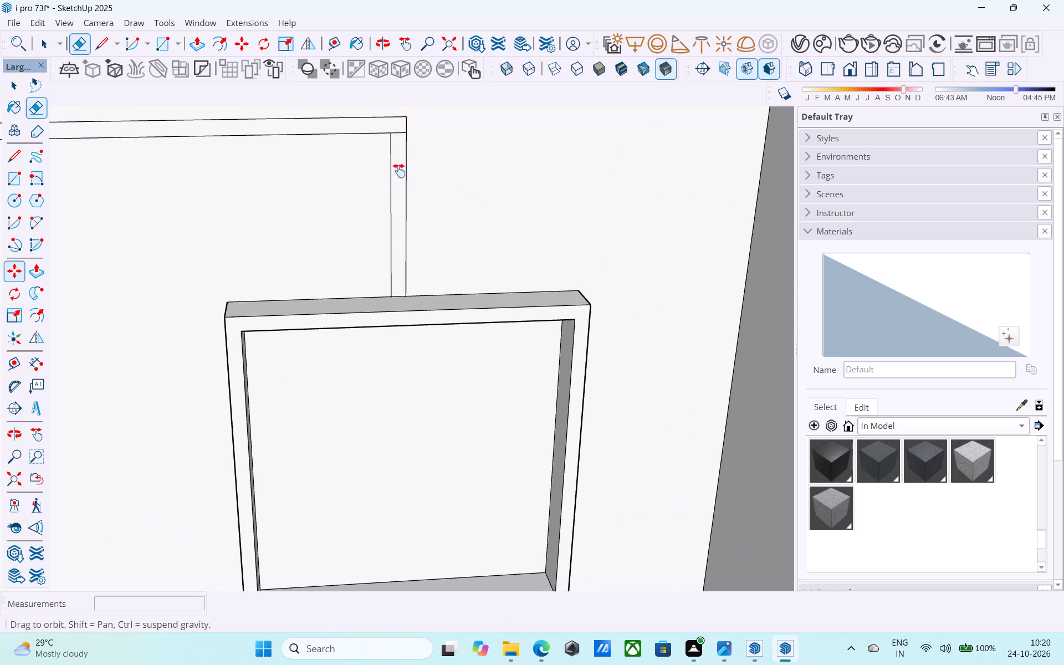
pyautogui.keyDown('shift'); pyautogui.moveTo(399, 171); pyautogui.dragTo(401, 177, button='middle'); pyautogui.keyUp('shift')
pyautogui.moveTo(400, 170); pyautogui.dragTo(401, 177)
pyautogui.hotkey('ctrl', 's')
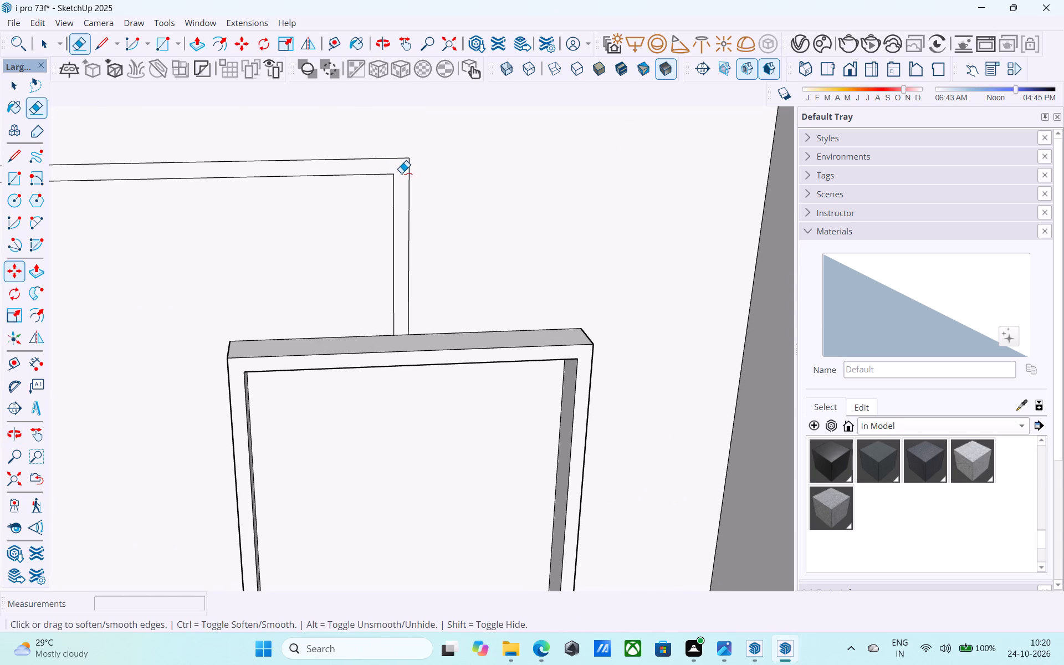
# Extrude the L-shaped strip above the top square by 3", flush with the square frame's front face.
pyautogui.press('space')
pyautogui.click(401, 172)
pyautogui.press('p')
pyautogui.click(410, 265)
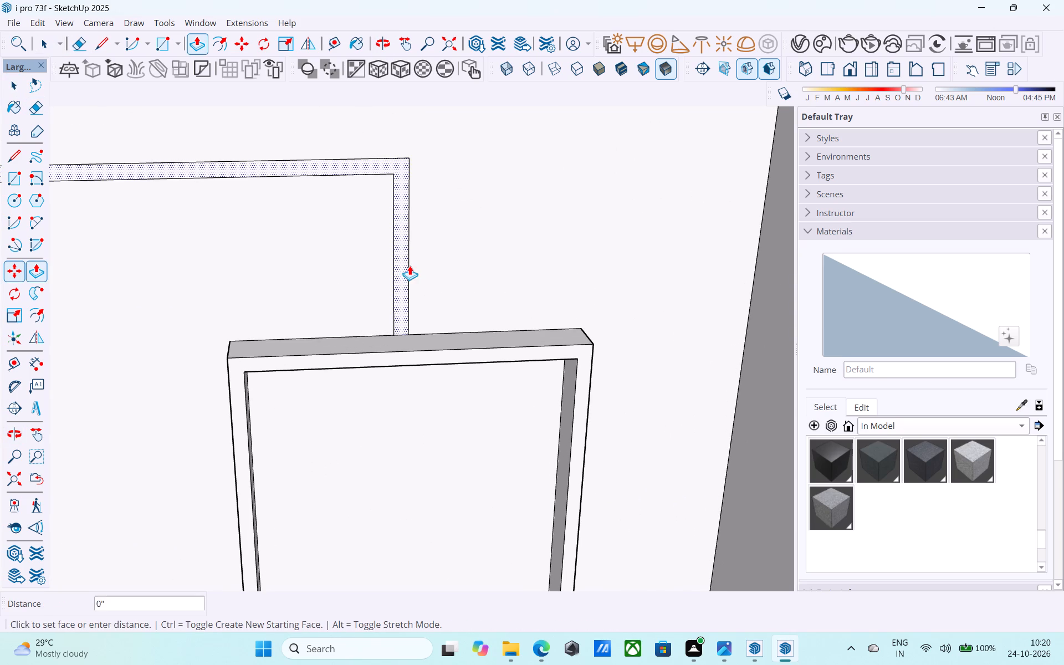
pyautogui.scroll(4, 497, 346)
pyautogui.click(497, 346)
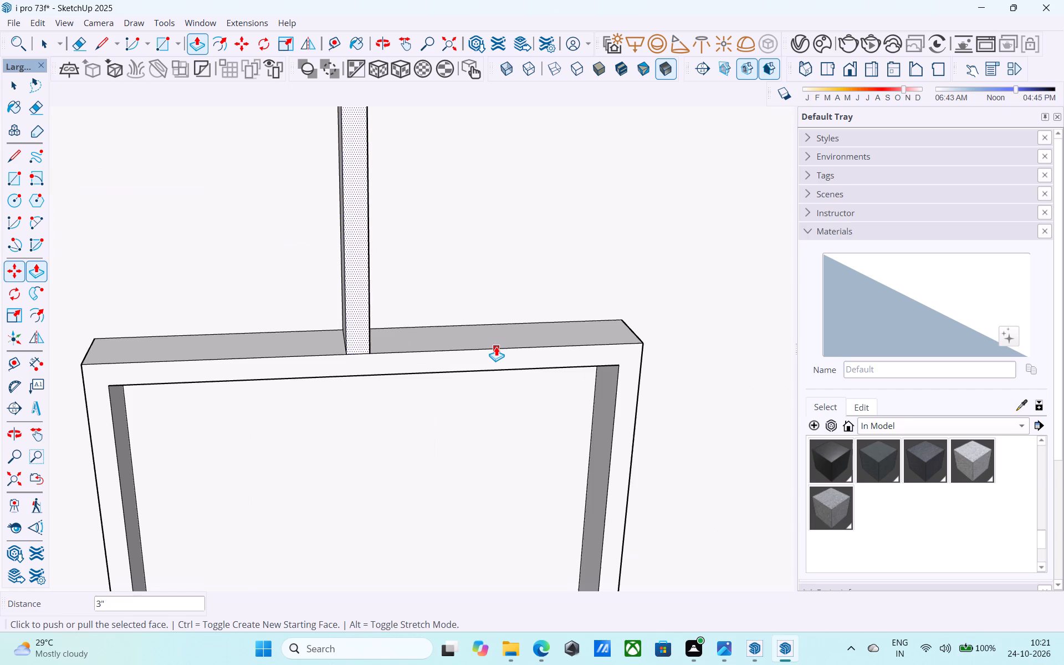
pyautogui.scroll(-2, 436, 253)
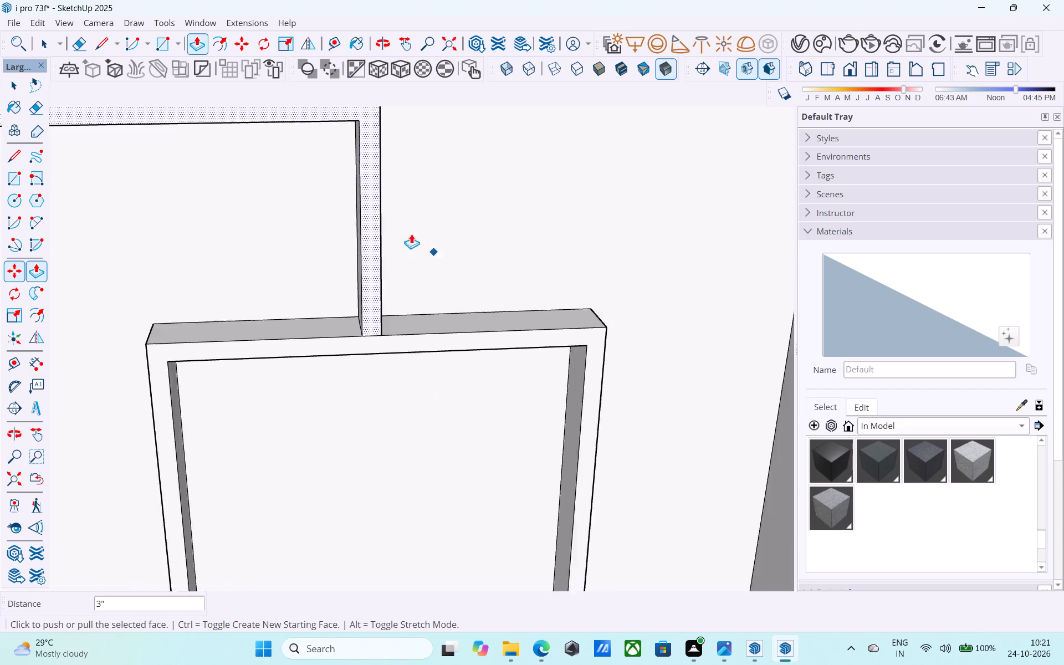
# Extrude the two short vertical connecting strips between the three squares by 3", matching the square frames.
pyautogui.scroll(-11, 411, 234)
pyautogui.moveTo(369, 446); pyautogui.dragTo(341, 345, button='middle')
pyautogui.scroll(-6, 299, 282)
pyautogui.scroll(11, 344, 434)
pyautogui.press('space')
pyautogui.scroll(2, 364, 411)
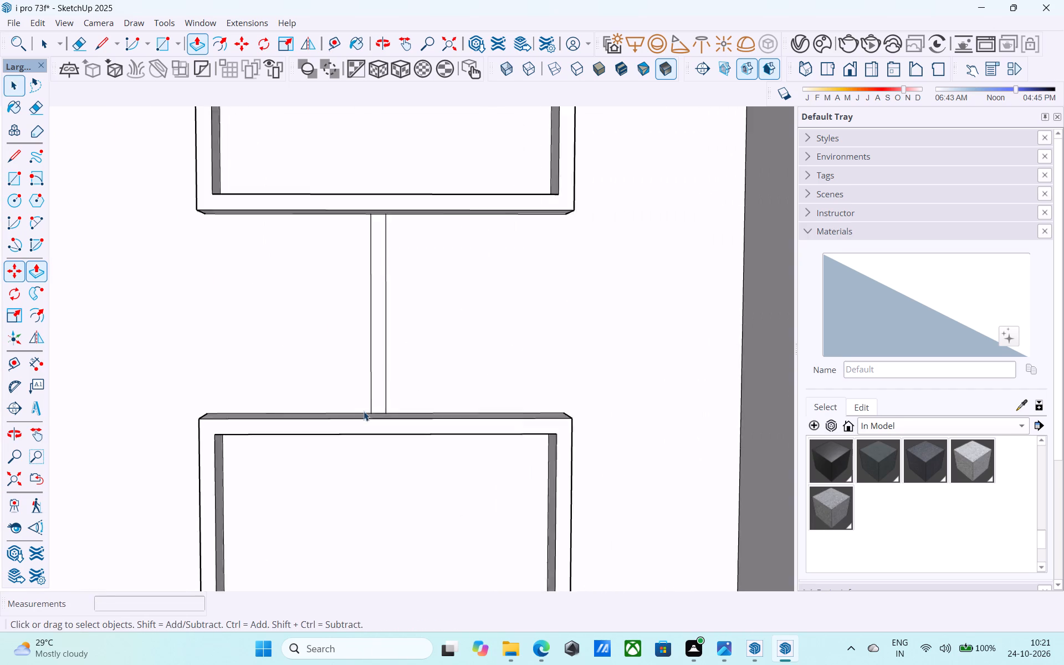
pyautogui.scroll(1, 364, 411)
pyautogui.click(376, 400)
pyautogui.press('p')
pyautogui.doubleClick(377, 400)
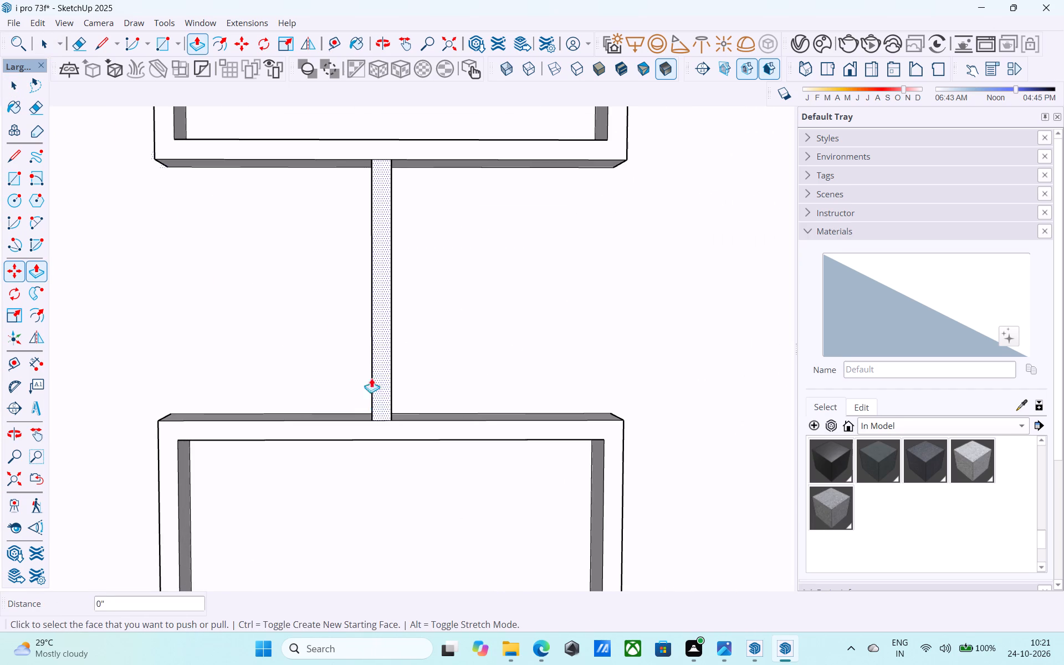
pyautogui.scroll(-5, 362, 302)
pyautogui.scroll(1, 361, 283)
pyautogui.scroll(-6, 364, 280)
pyautogui.scroll(-9, 365, 369)
pyautogui.scroll(12, 377, 463)
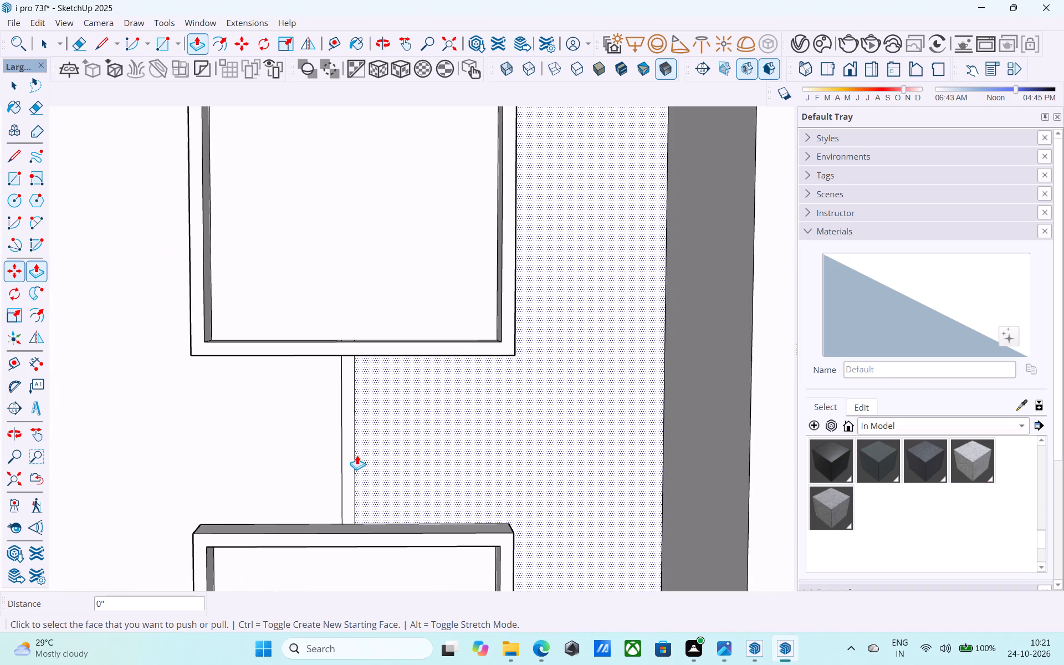
pyautogui.doubleClick(352, 452)
# Extrude the L-shaped strip below the bottom square by the same 3".
pyautogui.scroll(-4, 349, 339)
pyautogui.scroll(1, 349, 333)
pyautogui.scroll(-12, 349, 330)
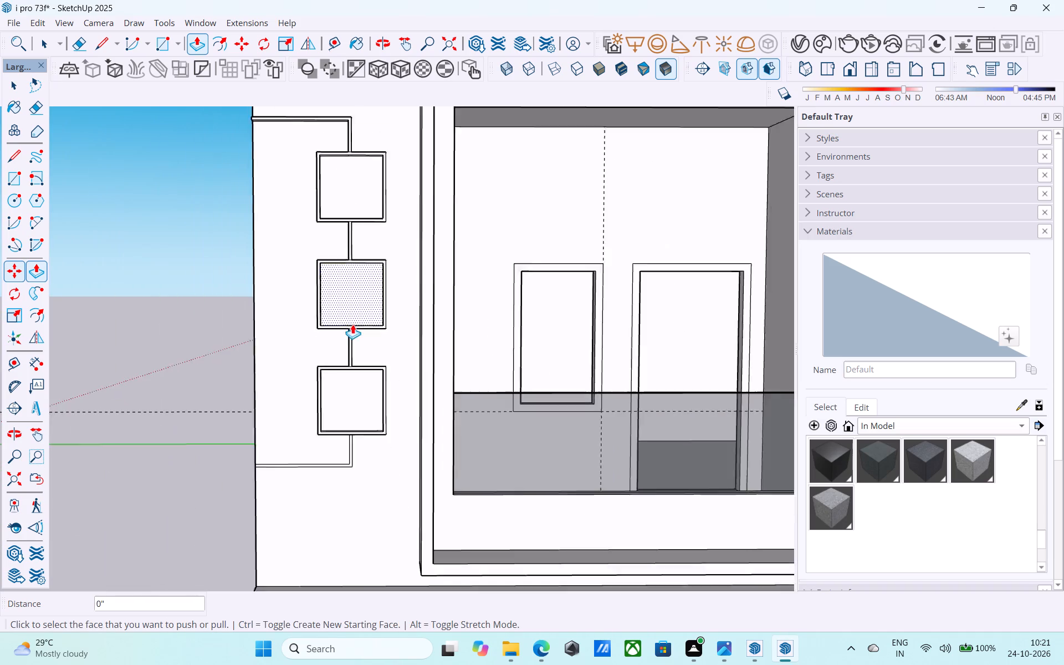
pyautogui.scroll(-4, 352, 324)
pyautogui.scroll(15, 354, 458)
pyautogui.doubleClick(351, 424)
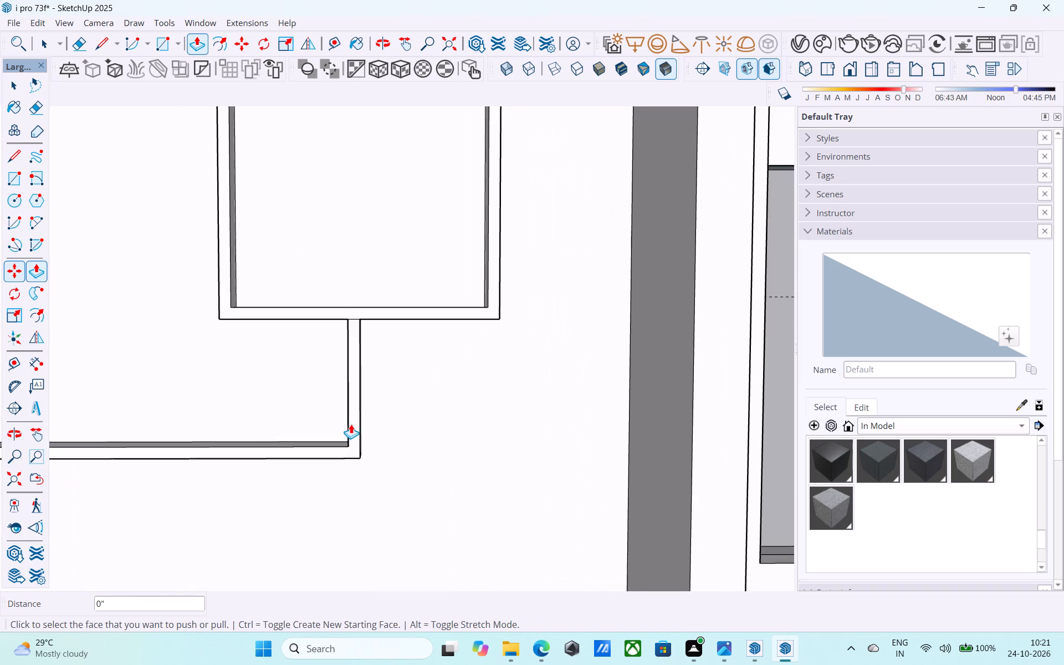
# Save the model.
pyautogui.scroll(-7, 351, 424)
pyautogui.moveTo(346, 425); pyautogui.dragTo(410, 436, button='middle')
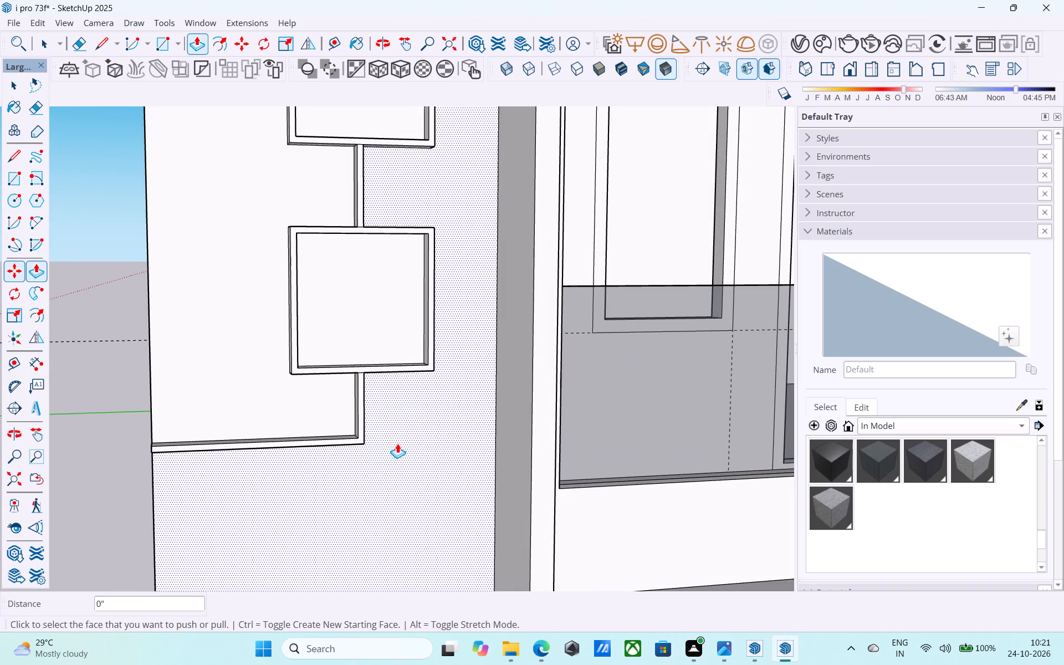
pyautogui.scroll(-12, 397, 443)
pyautogui.moveTo(365, 383); pyautogui.dragTo(396, 469, button='middle')
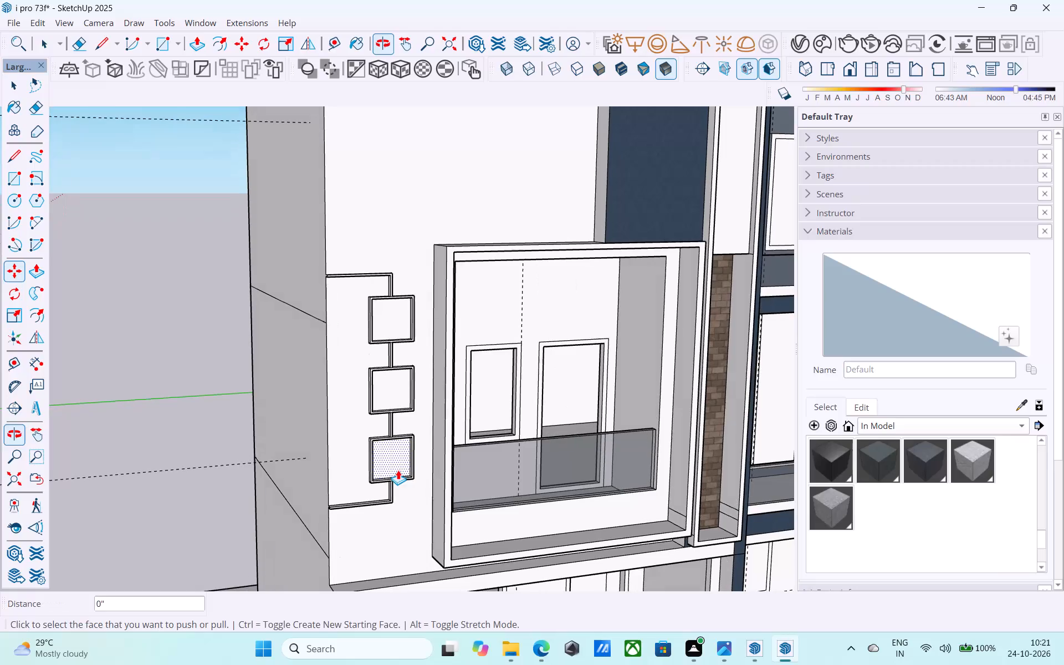
pyautogui.hotkey('ctrl', 's')
pyautogui.press('space')
# Examine the whole front elevation and the blank upper-left wall below the parapet from several angles.
pyautogui.scroll(5, 393, 446)
pyautogui.scroll(-5, 388, 408)
pyautogui.keyDown('shift'); pyautogui.moveTo(387, 408); pyautogui.dragTo(384, 503, button='middle'); pyautogui.keyUp('shift')
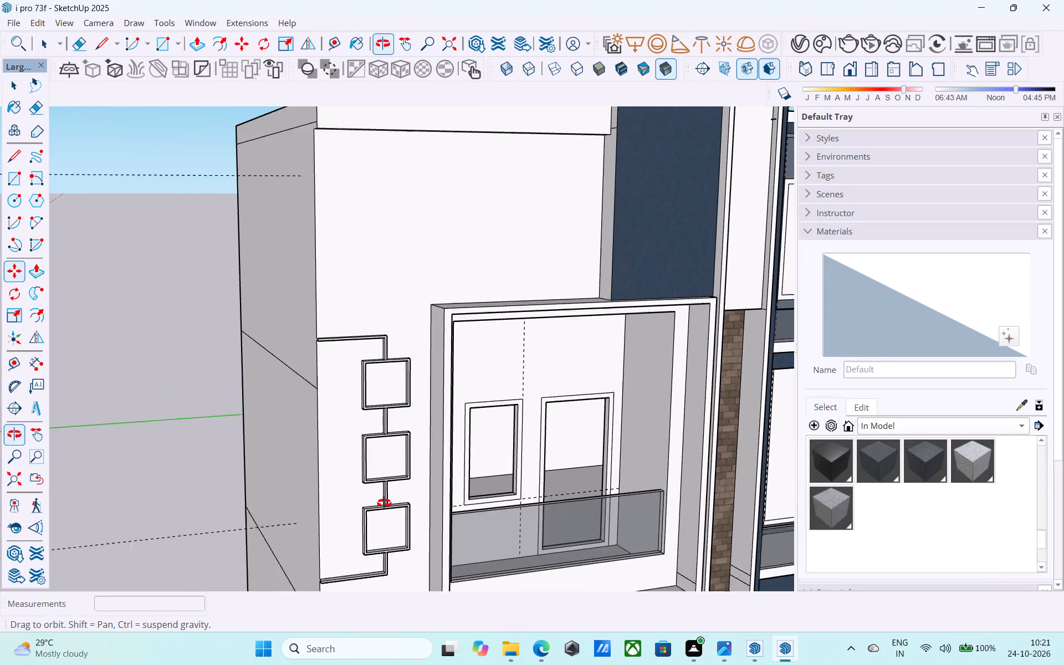
pyautogui.keyDown('shift'); pyautogui.moveTo(384, 503); pyautogui.dragTo(255, 471, button='middle'); pyautogui.keyUp('shift')
pyautogui.scroll(-4, 273, 424)
pyautogui.keyDown('shift'); pyautogui.moveTo(378, 411); pyautogui.dragTo(310, 427, button='middle'); pyautogui.keyUp('shift')
pyautogui.scroll(-5, 318, 395)
pyautogui.keyDown('shift'); pyautogui.moveTo(407, 417); pyautogui.dragTo(462, 388, button='middle'); pyautogui.keyUp('shift')
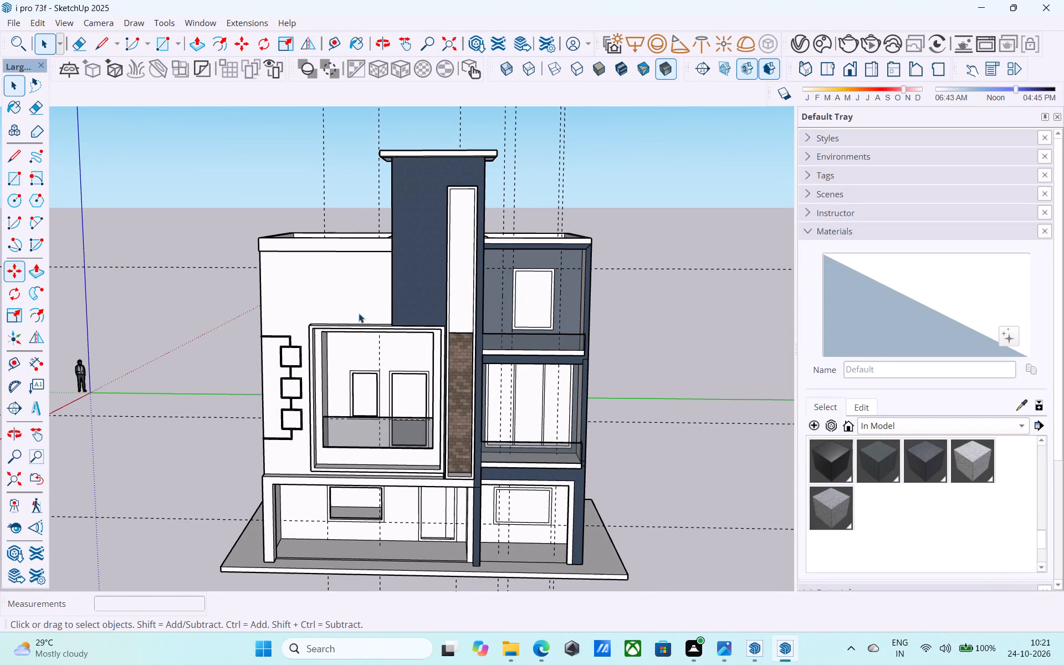
pyautogui.scroll(3, 248, 236)
pyautogui.moveTo(291, 257); pyautogui.dragTo(502, 145, button='middle')
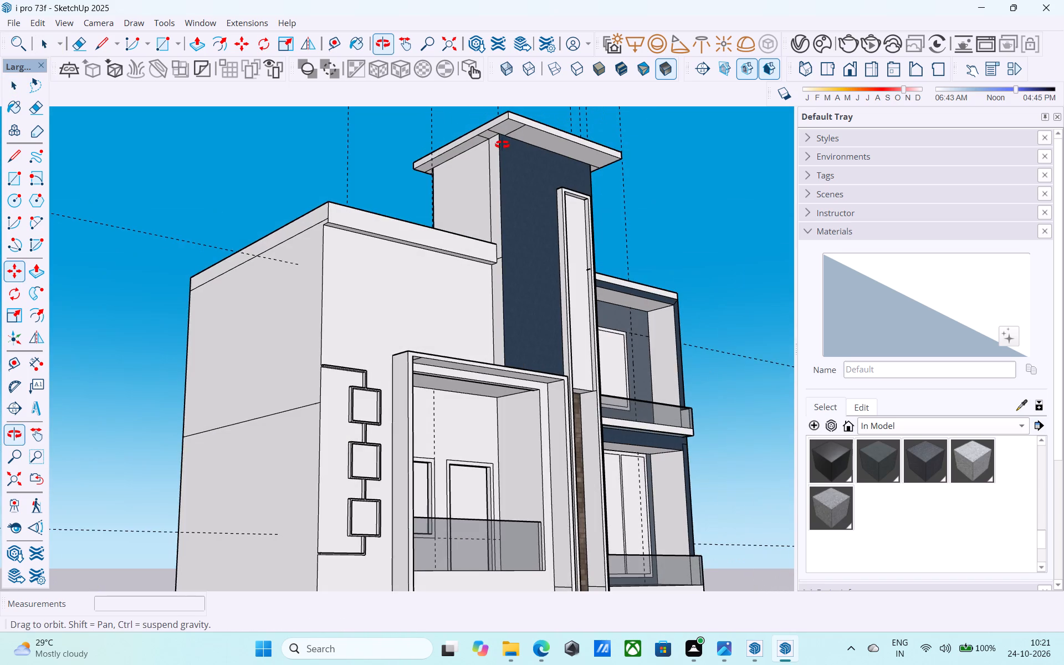
pyautogui.moveTo(502, 145); pyautogui.dragTo(437, 282, button='middle')
pyautogui.moveTo(360, 292); pyautogui.dragTo(289, 203, button='middle')
pyautogui.scroll(1, 328, 257)
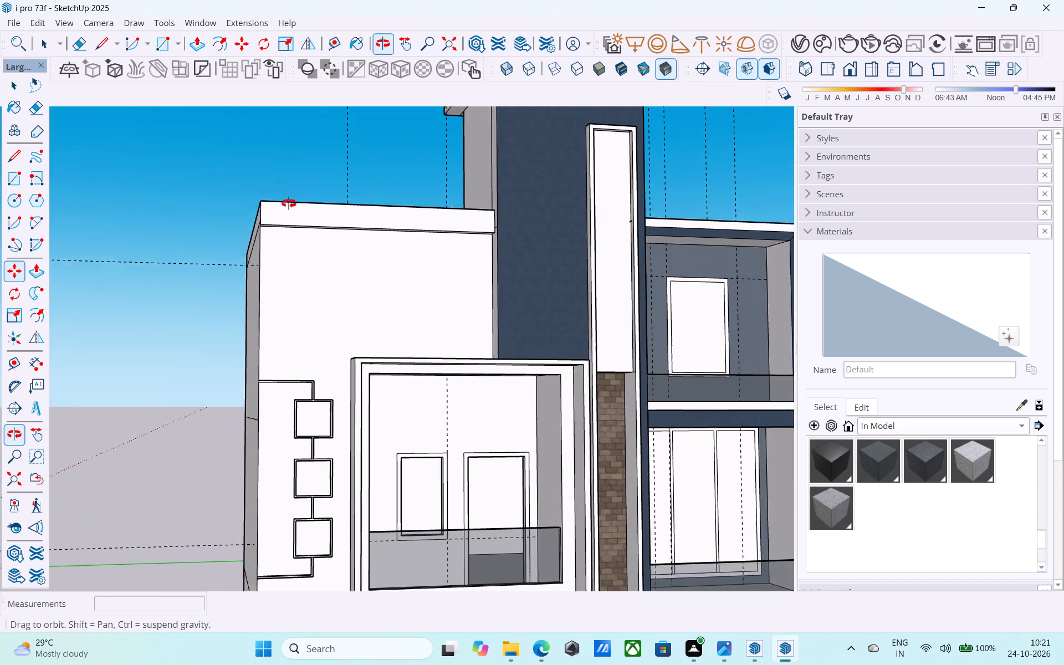
pyautogui.moveTo(289, 203); pyautogui.dragTo(281, 193, button='middle')
# Draw a 2' wide by 3' high rectangle on the left wall, hanging from the parapet band's lower edge.
pyautogui.press('r')
pyautogui.keyDown('shift'); pyautogui.moveTo(283, 250); pyautogui.dragTo(260, 255, button='middle'); pyautogui.keyUp('shift')
pyautogui.scroll(5, 295, 278)
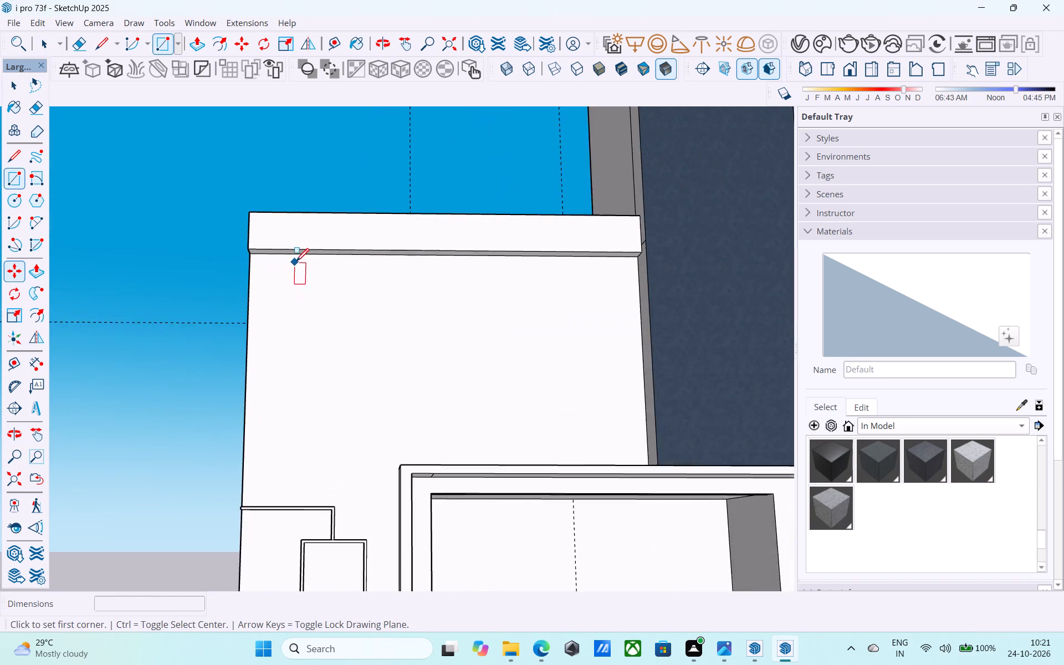
pyautogui.scroll(4, 296, 263)
pyautogui.click(326, 248)
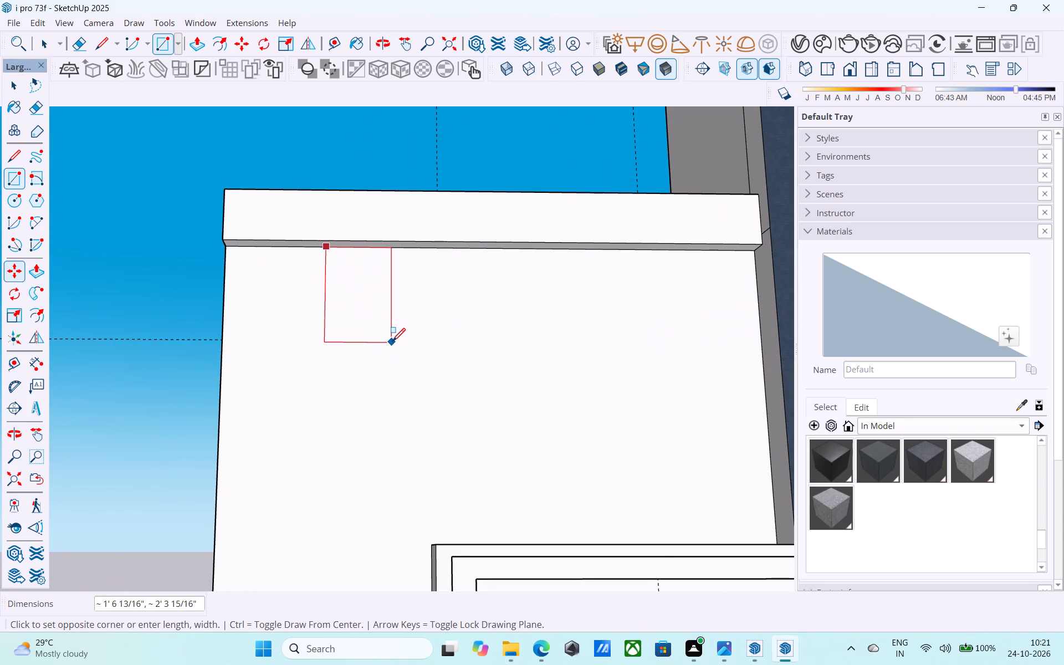
pyautogui.write("1',2'")
pyautogui.press('Return')
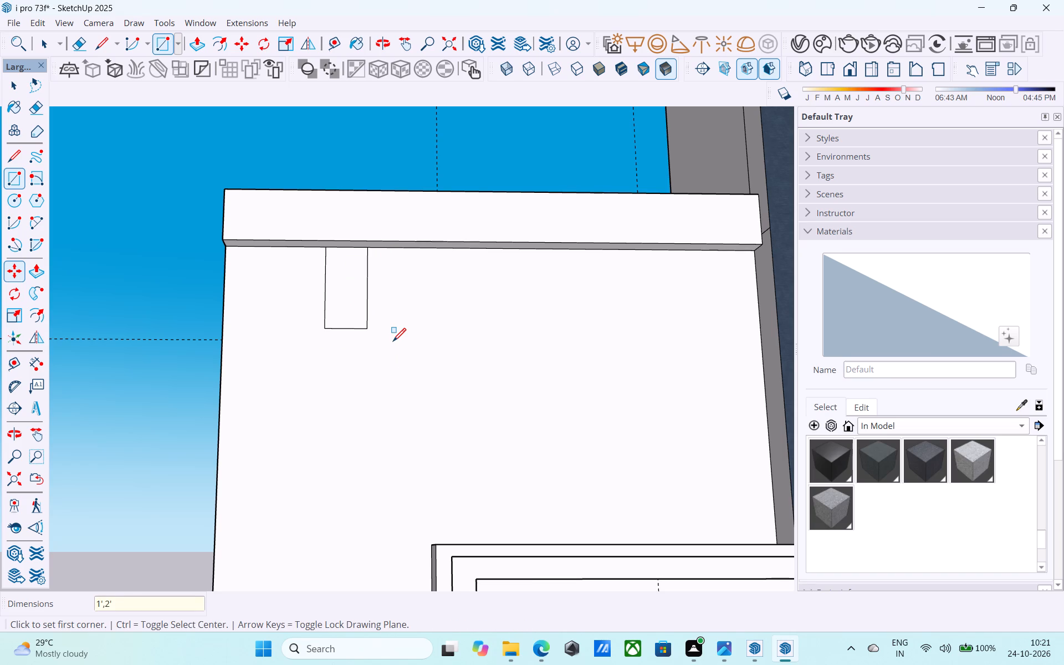
pyautogui.write("2',3'")
pyautogui.press('Return')
pyautogui.press('space')
# Offset the rectangle's outline inward by 3".
pyautogui.click(399, 336)
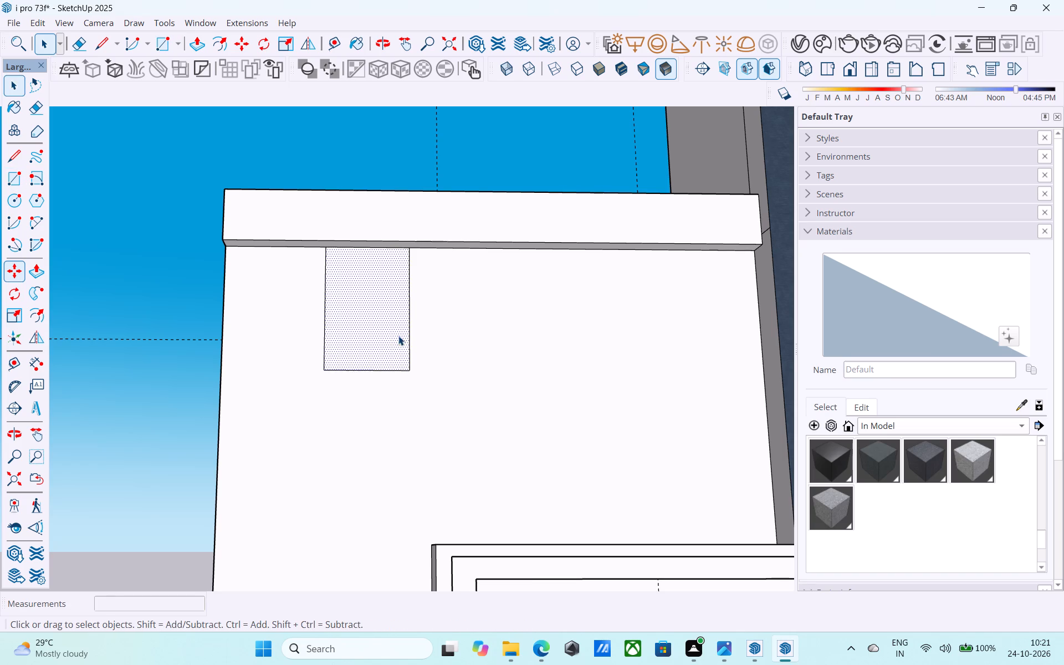
pyautogui.scroll(2, 396, 334)
pyautogui.press('f')
pyautogui.click(396, 334)
pyautogui.press('3')
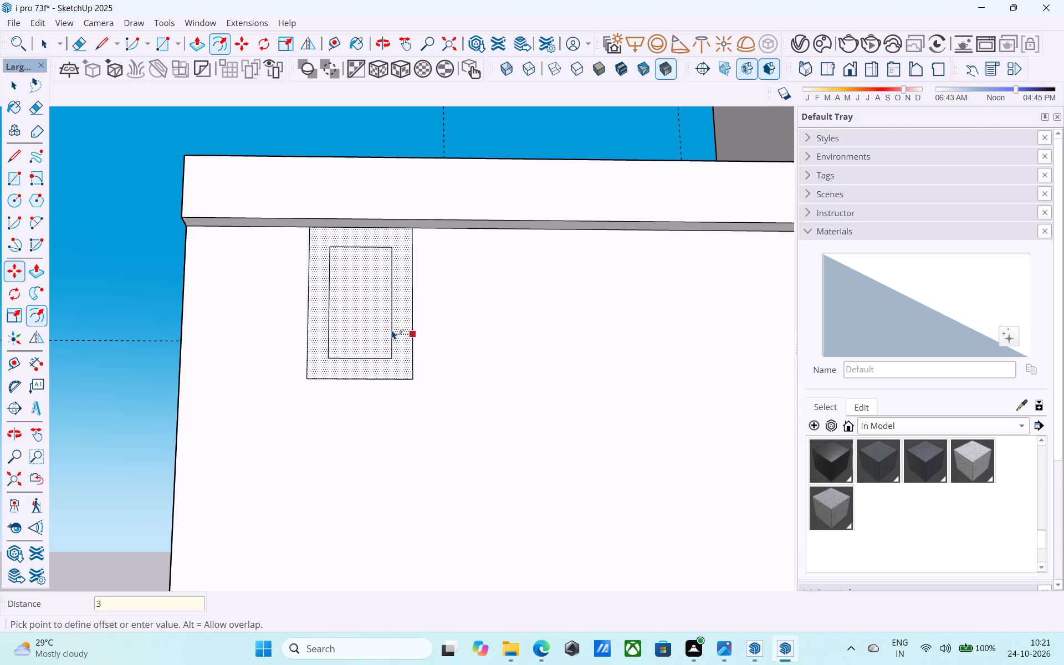
pyautogui.hotkey('shift', '"')
pyautogui.press('Return')
pyautogui.press('space')
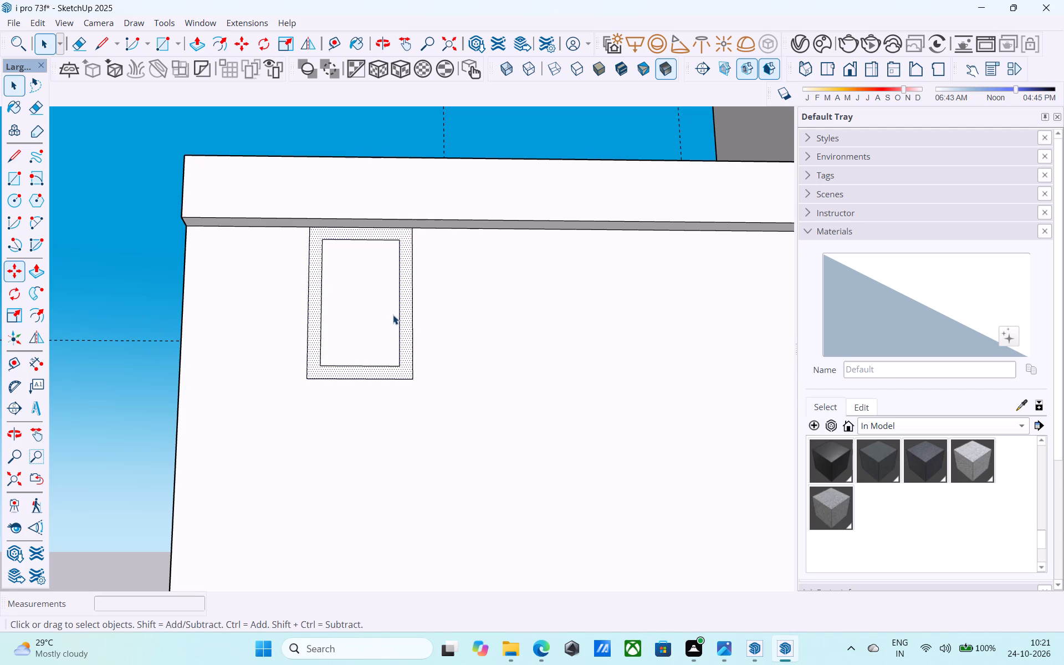
# Extrude the rectangular frame 6", flush with the parapet band's front face.
pyautogui.scroll(8, 390, 274)
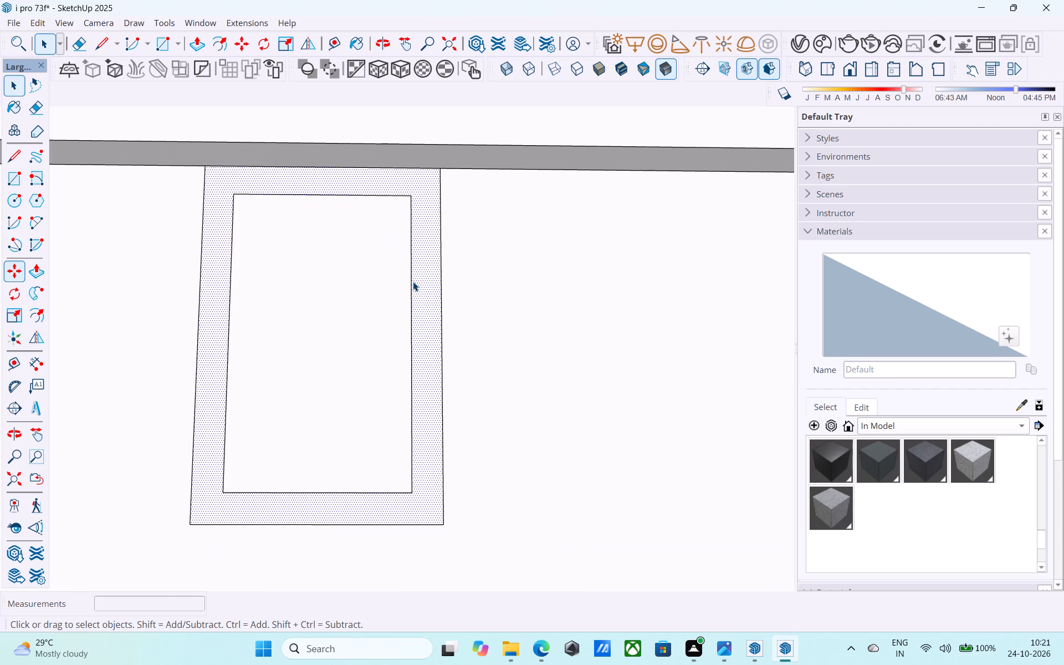
pyautogui.press('p')
pyautogui.click(420, 238)
pyautogui.click(508, 147)
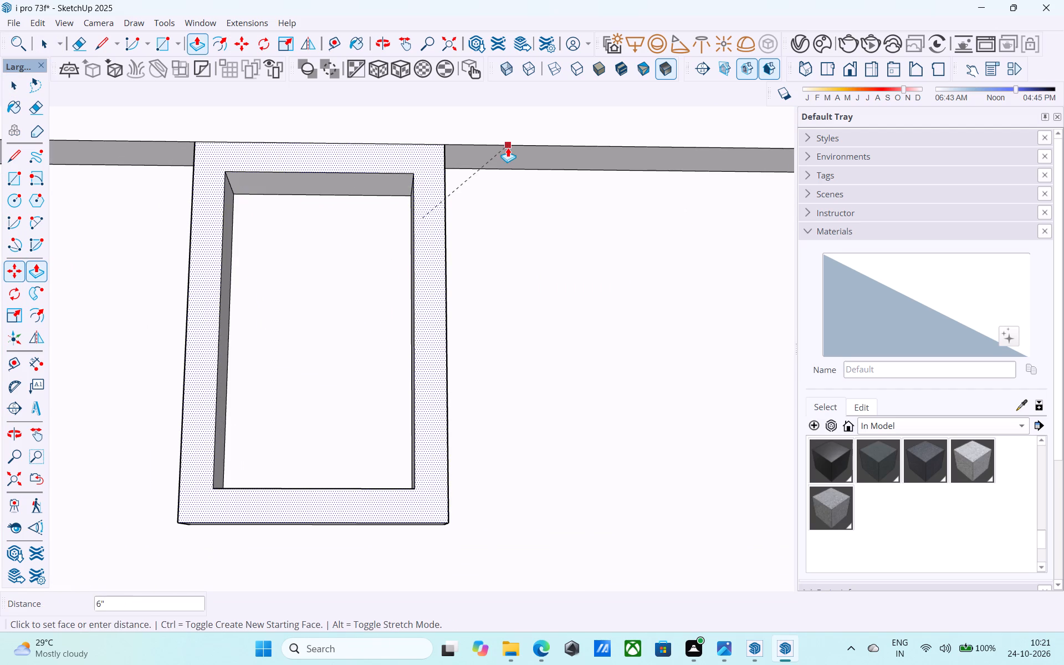
pyautogui.scroll(-18, 488, 168)
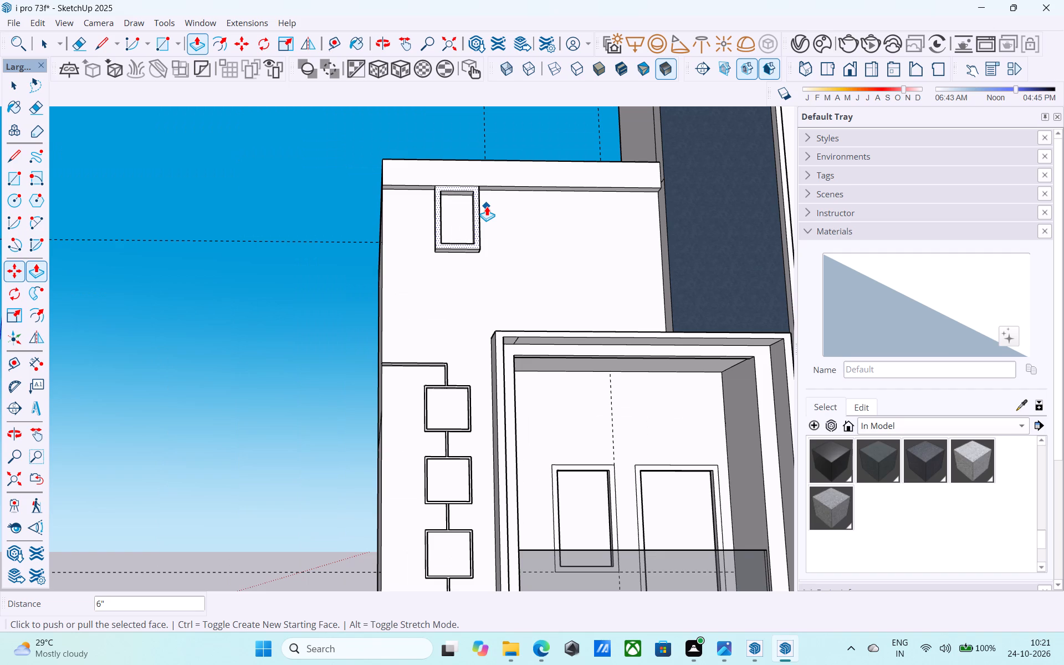
pyautogui.moveTo(487, 206); pyautogui.dragTo(540, 245, button='middle')
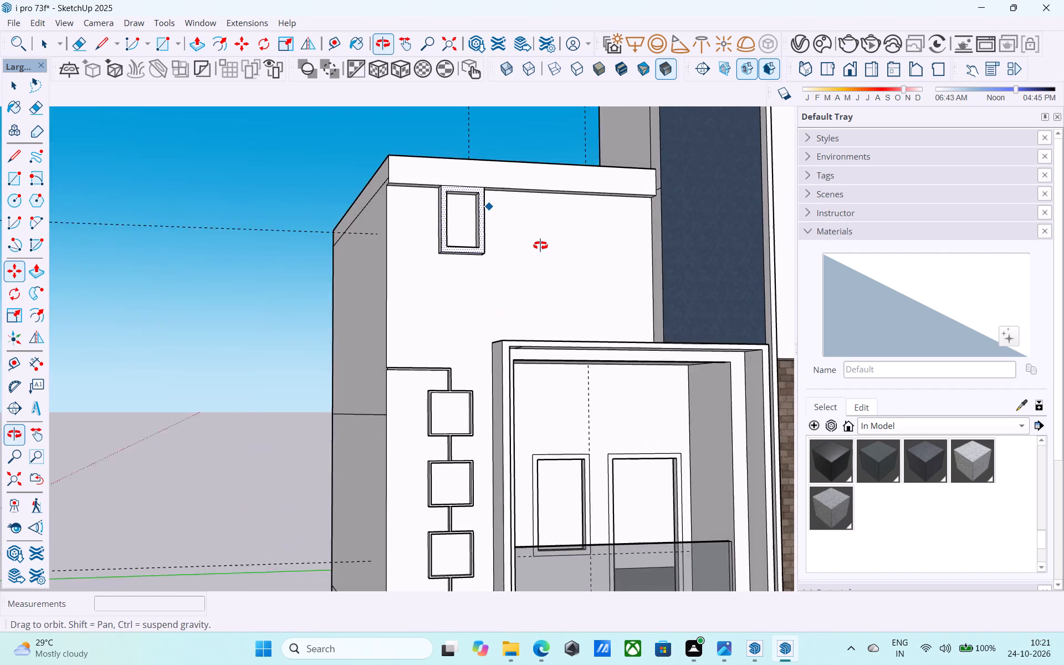
pyautogui.moveTo(540, 245); pyautogui.dragTo(560, 345, button='middle')
pyautogui.scroll(6, 562, 243)
pyautogui.scroll(-1, 554, 216)
pyautogui.moveTo(554, 216); pyautogui.dragTo(452, 180, button='middle')
pyautogui.scroll(5, 465, 192)
pyautogui.press('space')
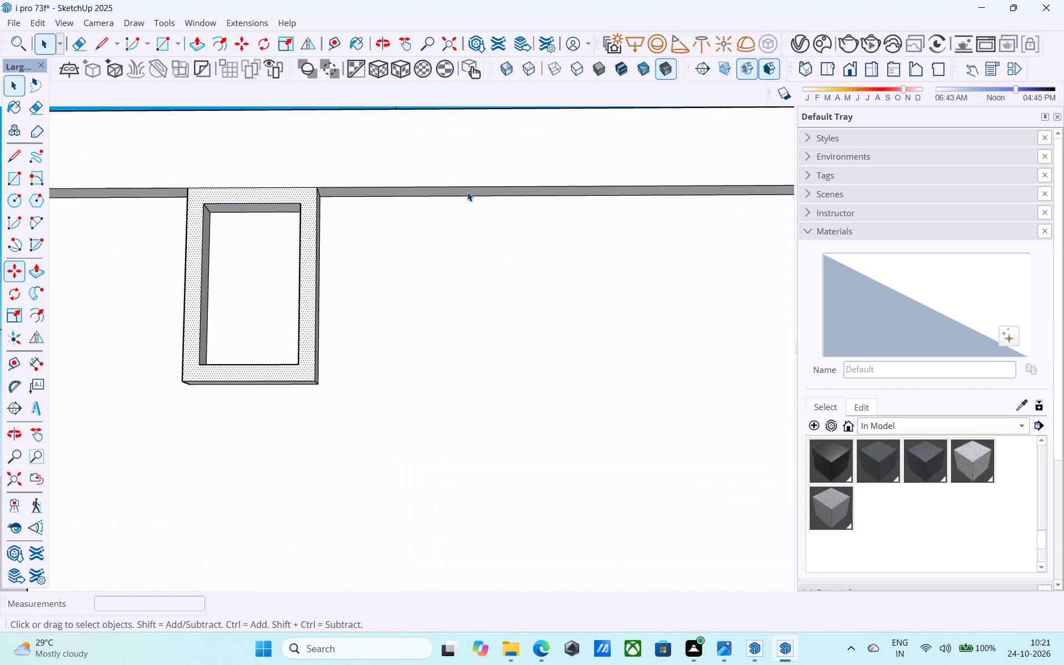
# Draw a slanted line about 3' long down-left from the parapet's lower edge, then a 2' horizontal line rightward from its end.
pyautogui.press('l')
pyautogui.click(497, 197)
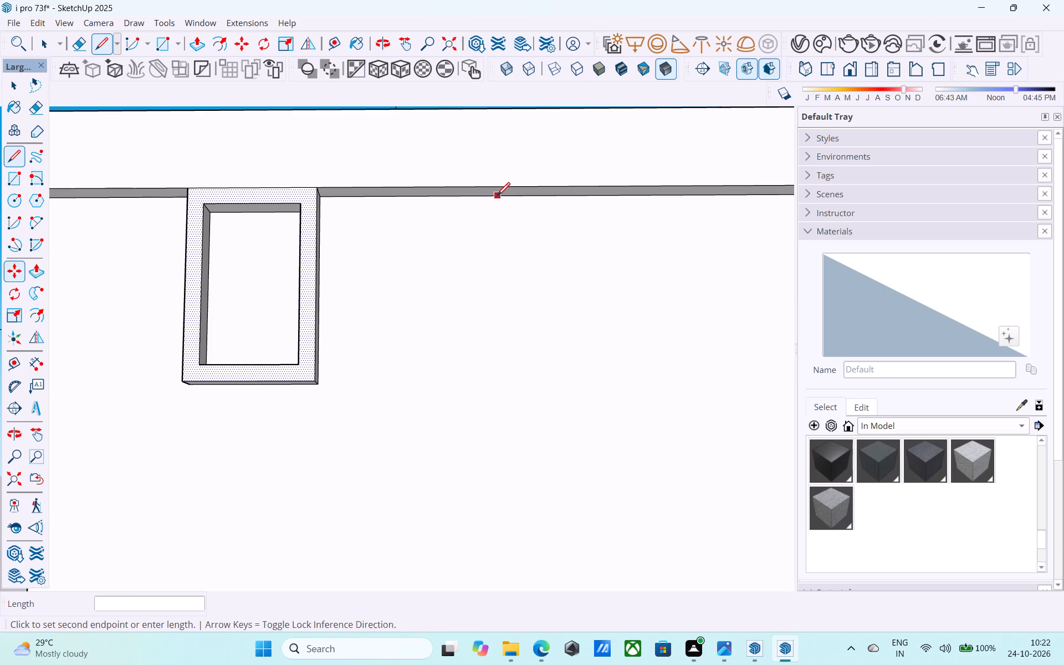
pyautogui.click(387, 351)
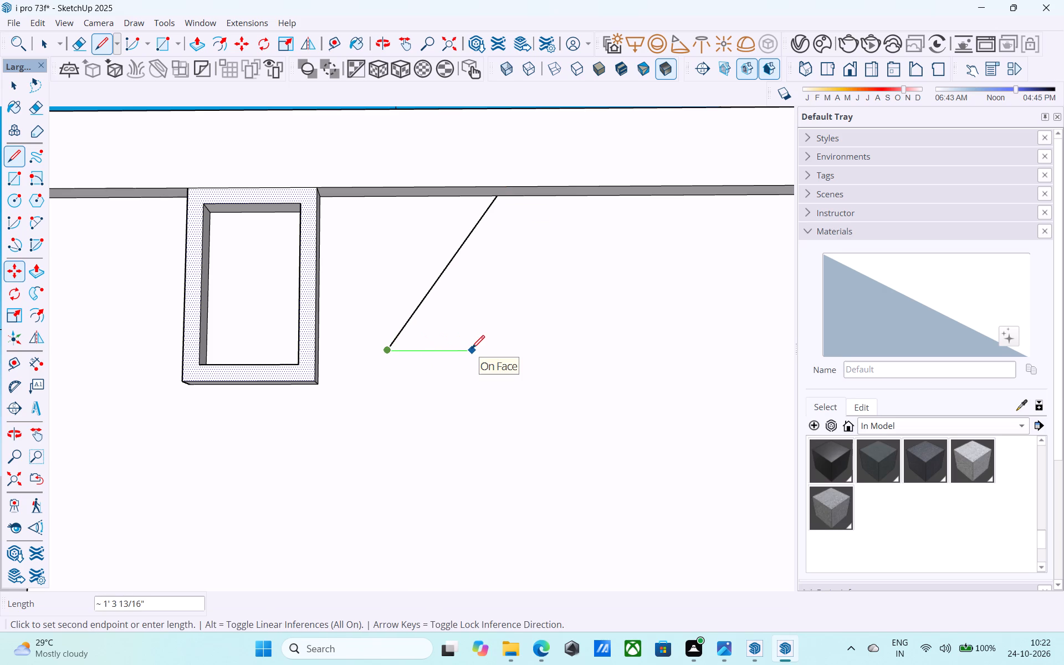
pyautogui.write("2'")
pyautogui.press('Return')
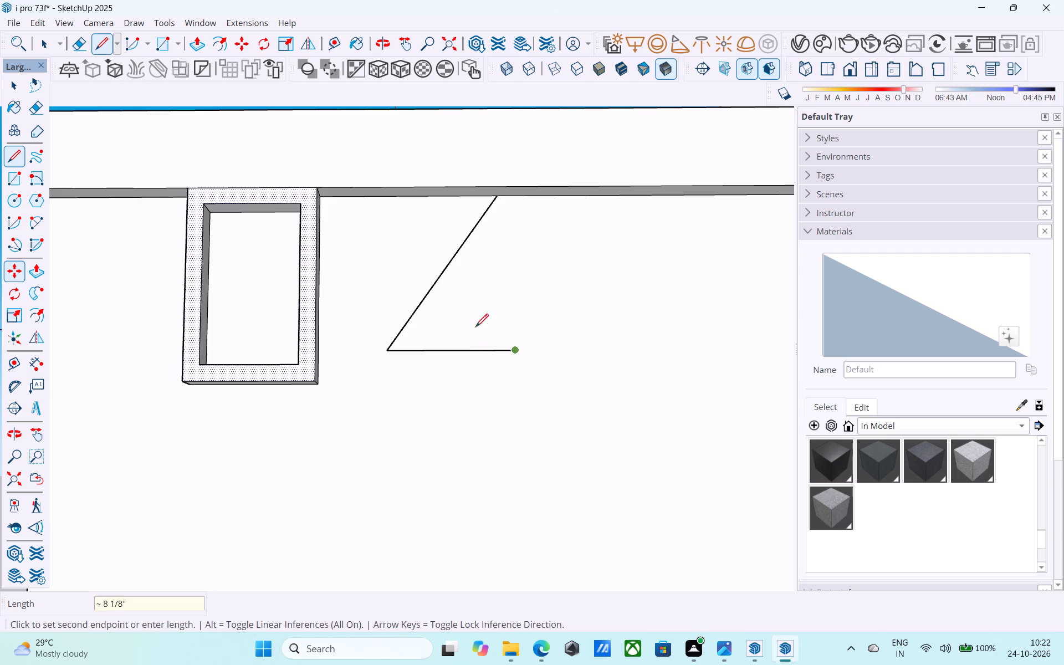
# Draw a 2' line along the parapet's lower edge, starting at the slanted line's top end.
pyautogui.press('l')
pyautogui.click(499, 199)
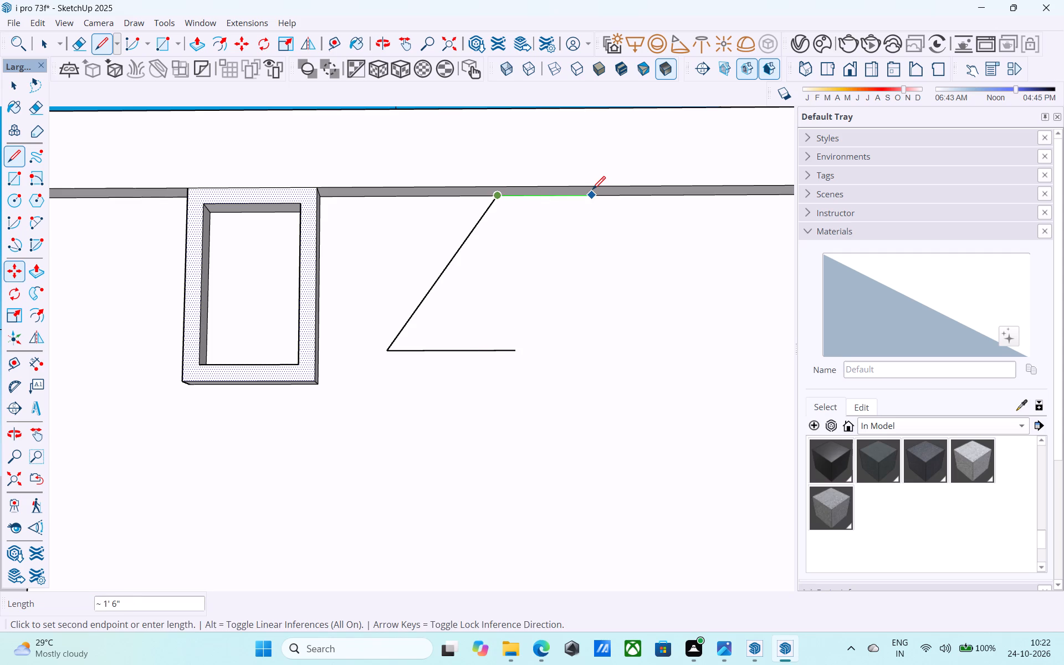
pyautogui.write("2'")
pyautogui.press('Return')
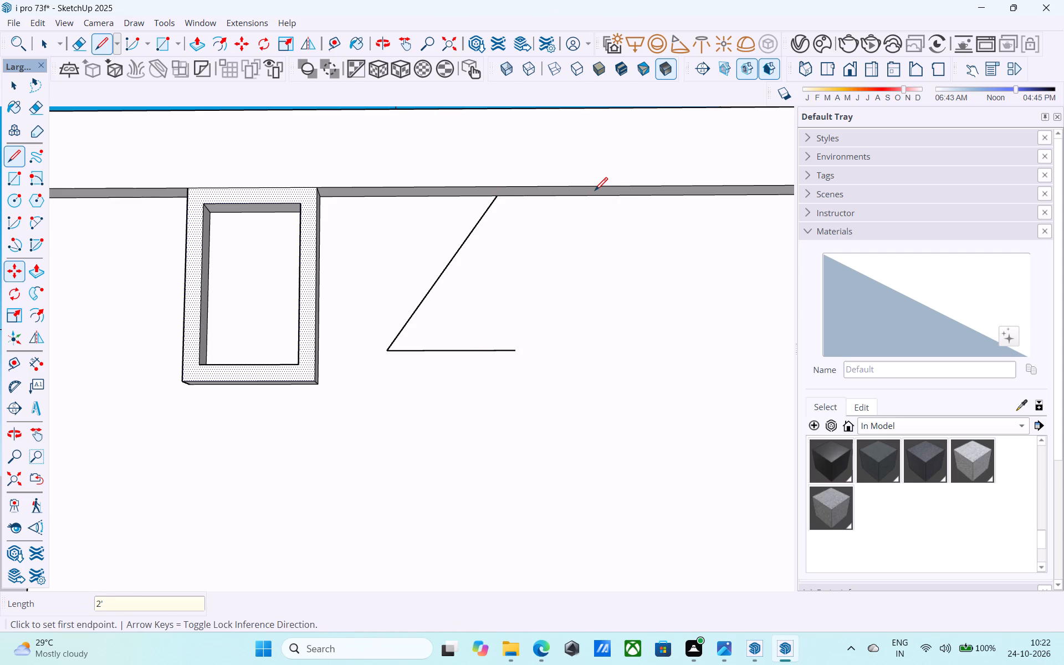
pyautogui.press('space')
# Copy the slanted line 2' to the right along the parapet edge, closing the parallelogram.
pyautogui.click(469, 233)
pyautogui.press('m')
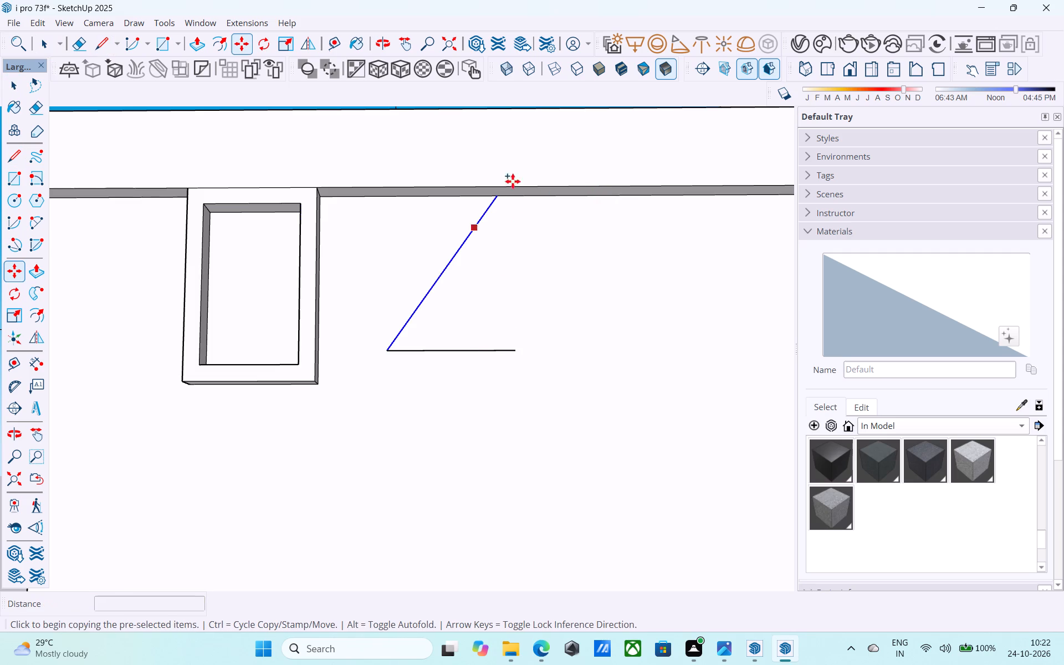
pyautogui.click(503, 193)
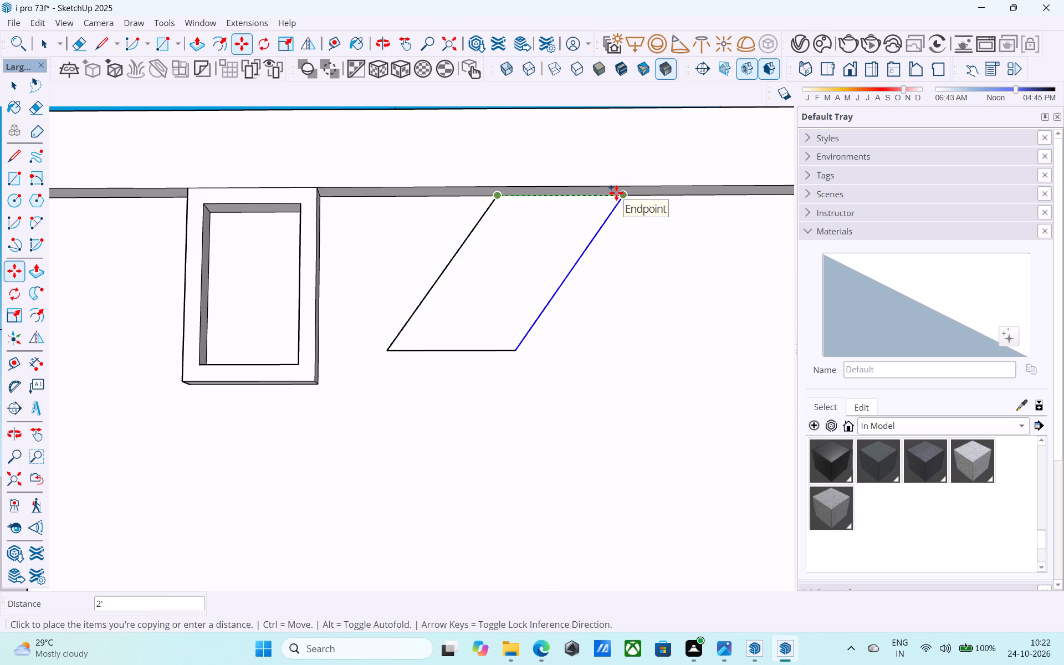
pyautogui.click(616, 193)
# Extrude the parallelogram 6", flush with the parapet band's front face.
pyautogui.scroll(-2, 604, 206)
pyautogui.scroll(1, 603, 209)
pyautogui.scroll(-8, 602, 209)
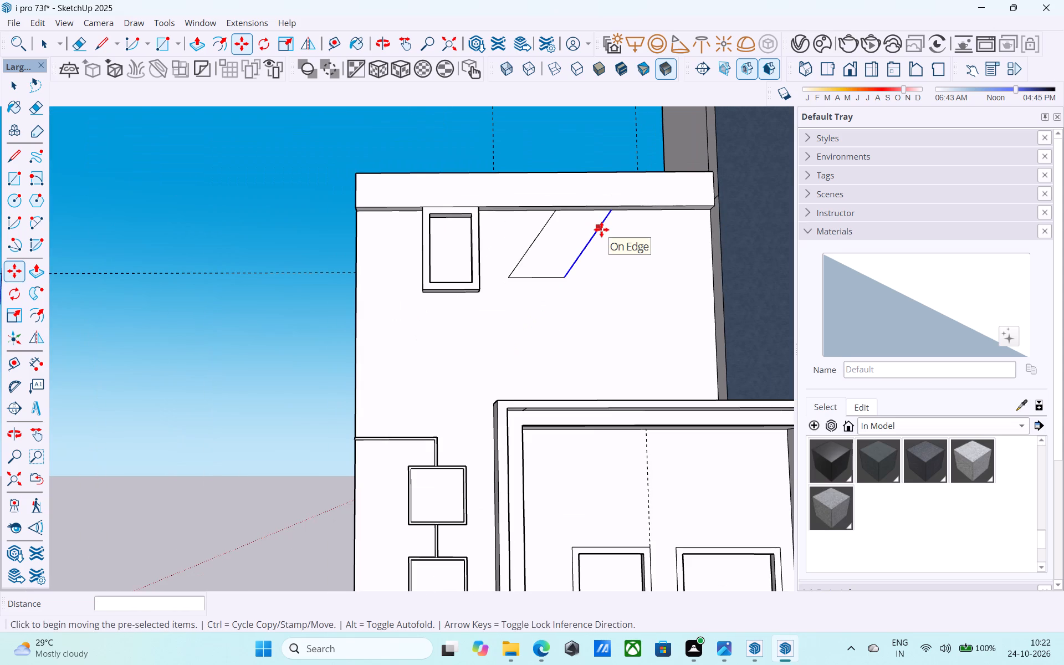
pyautogui.middleClick(589, 231)
pyautogui.scroll(4, 583, 232)
pyautogui.press('space')
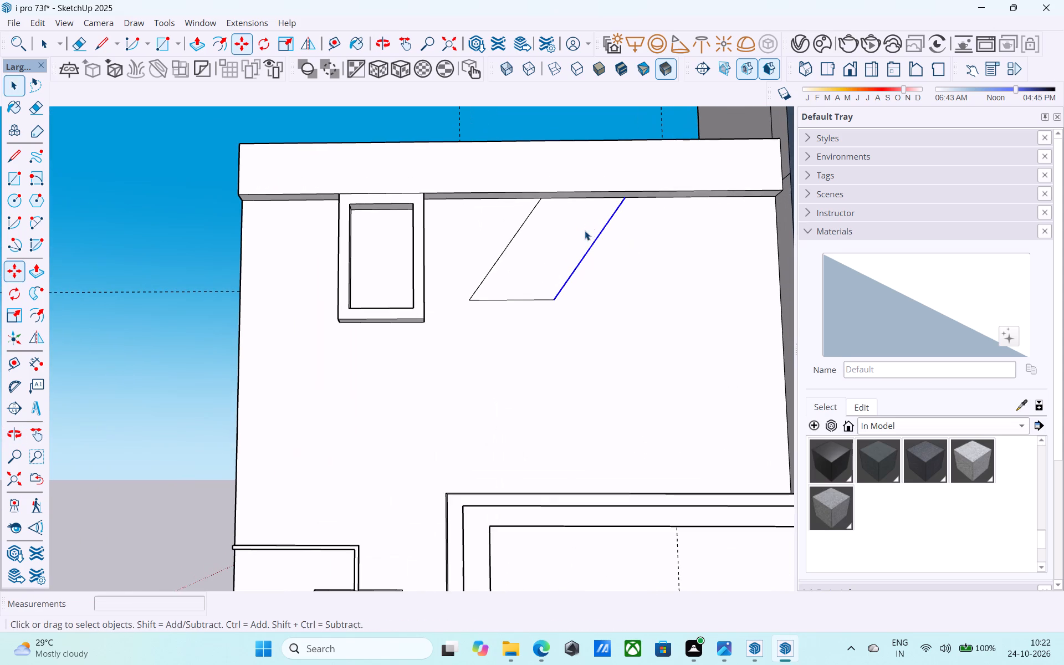
pyautogui.click(585, 231)
pyautogui.press('p')
pyautogui.click(585, 230)
pyautogui.click(585, 178)
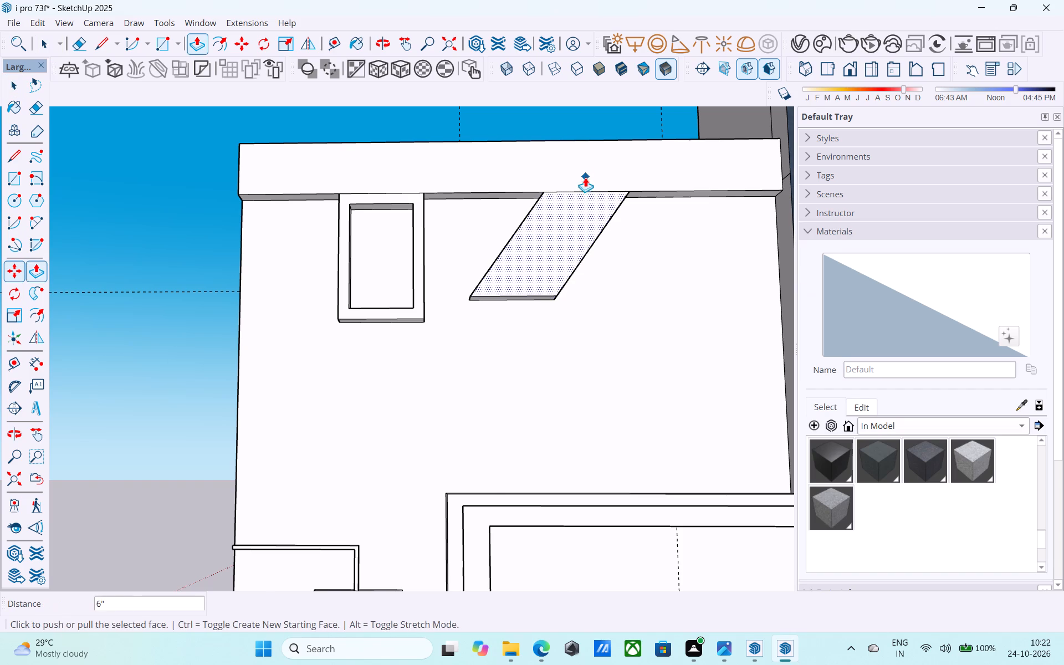
pyautogui.scroll(-1, 584, 181)
pyautogui.moveTo(584, 185); pyautogui.dragTo(586, 265, button='middle')
pyautogui.scroll(-10, 586, 265)
pyautogui.moveTo(587, 264); pyautogui.dragTo(578, 257, button='middle')
pyautogui.scroll(3, 578, 257)
pyautogui.press('space')
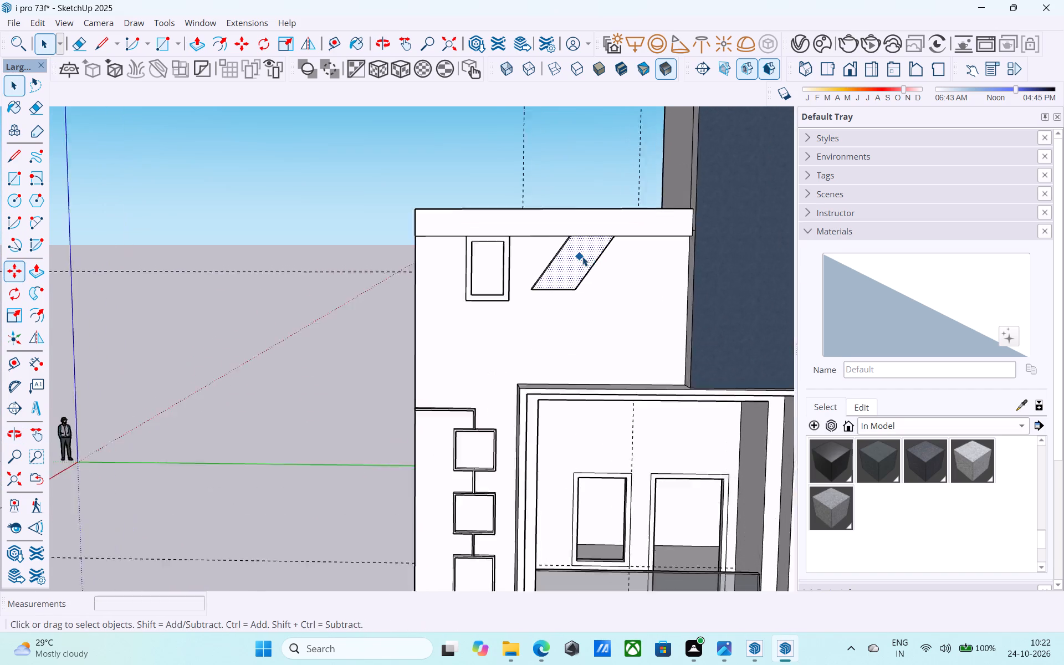
# Copy the parallelogram's right slanted edge onto its left edge and divide the span into 6 equal strips.
pyautogui.scroll(13, 582, 257)
pyautogui.click(597, 280)
pyautogui.press('m')
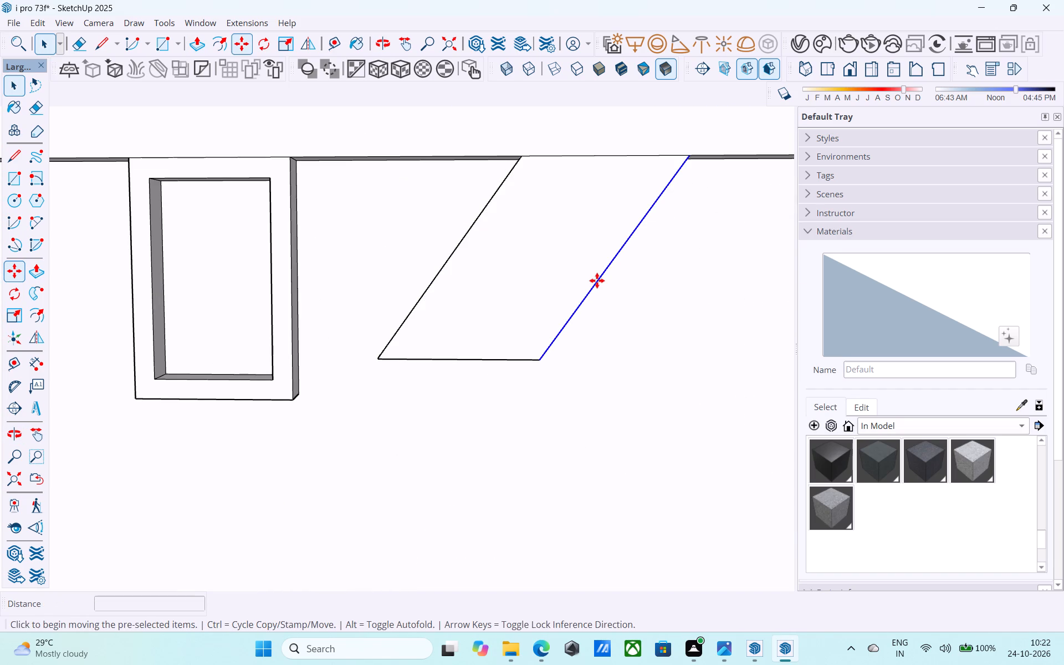
pyautogui.click(541, 358)
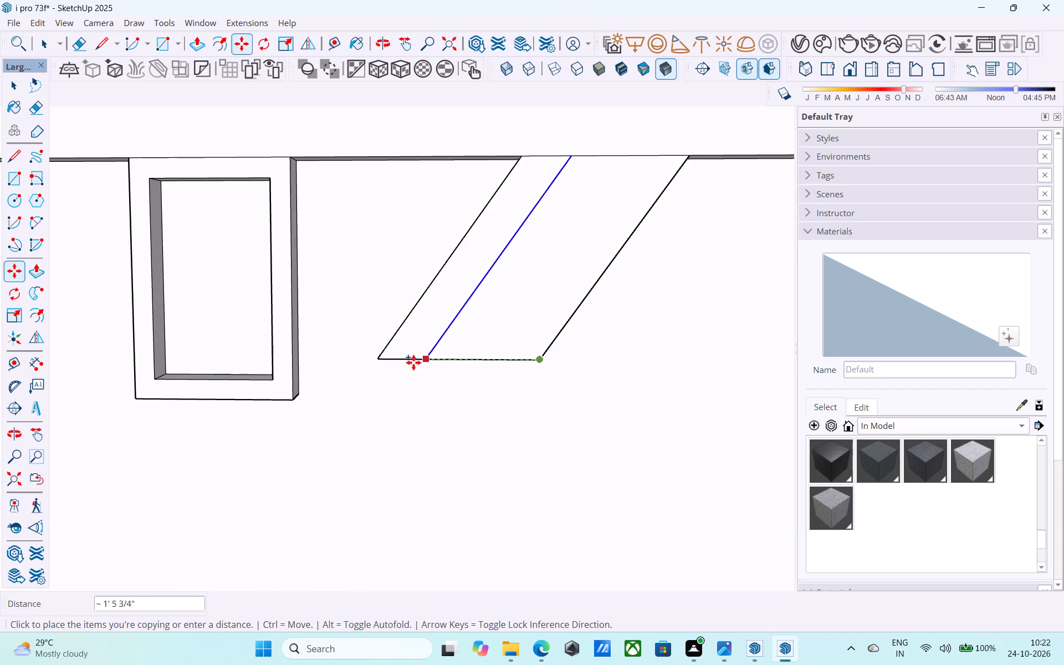
pyautogui.click(381, 360)
pyautogui.press('/')
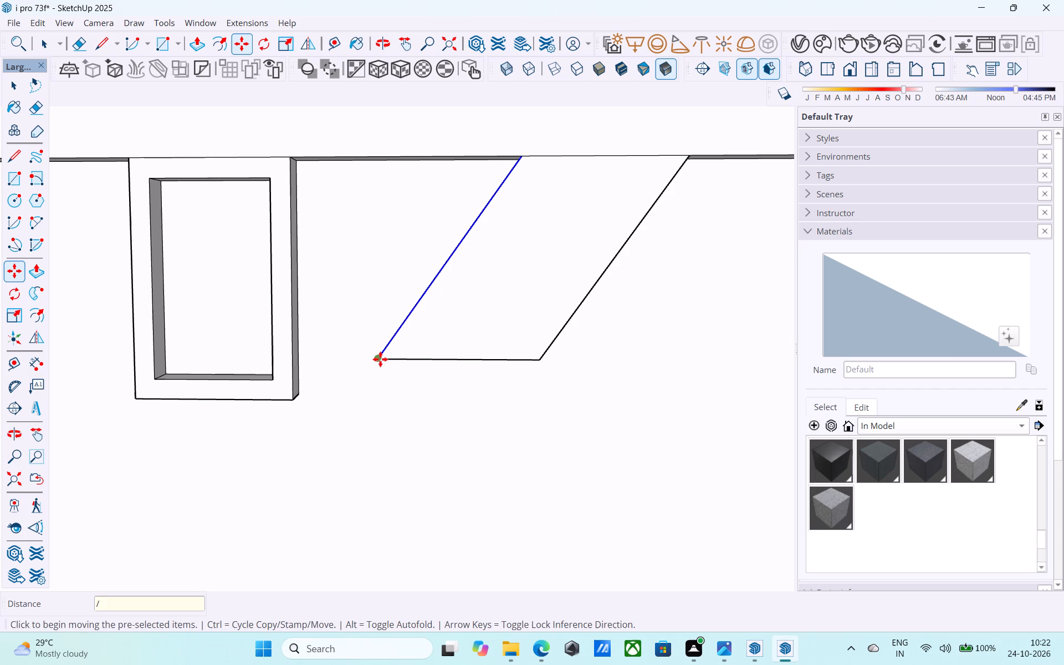
pyautogui.press('6')
pyautogui.press('Return')
pyautogui.scroll(-11, 380, 359)
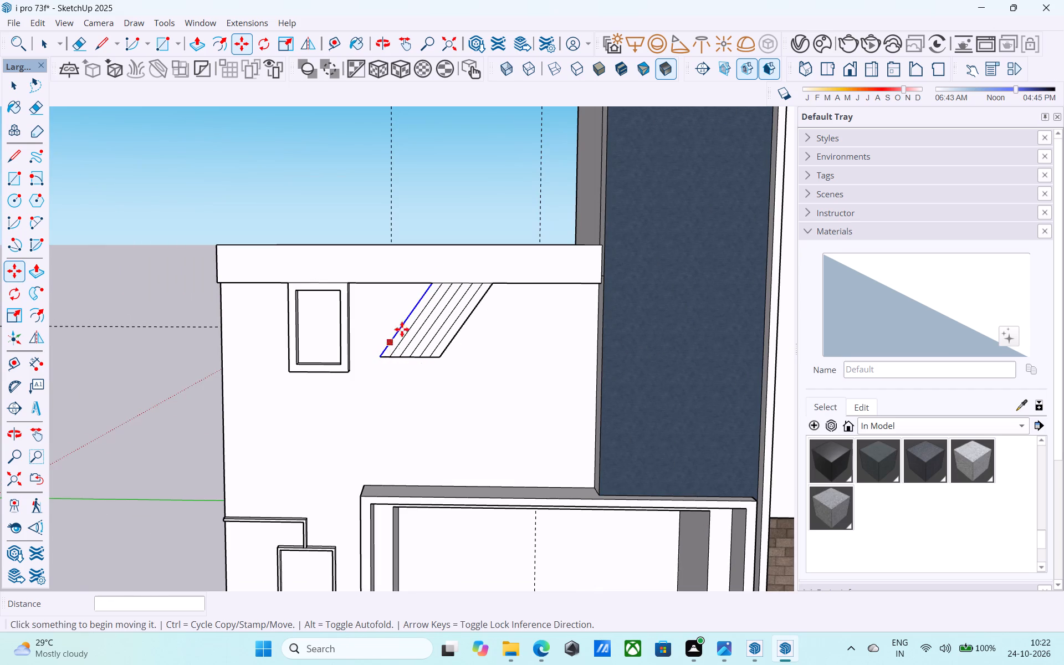
# Offset the outline of the second slanted strip from the left 1" inward.
pyautogui.scroll(11, 420, 290)
pyautogui.press('space')
pyautogui.scroll(4, 447, 318)
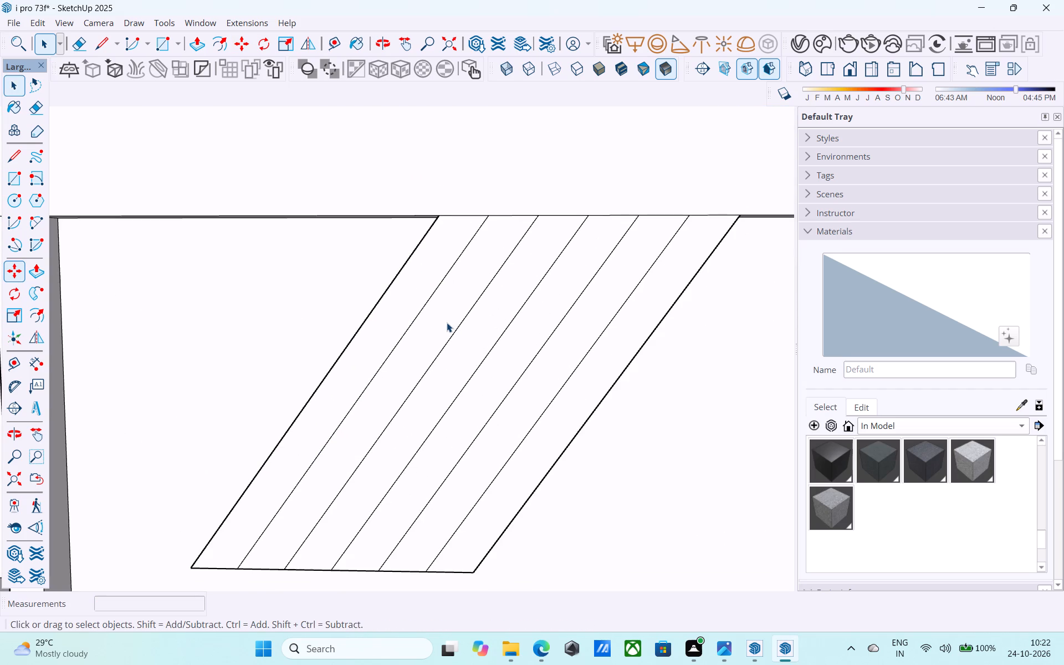
pyautogui.click(447, 323)
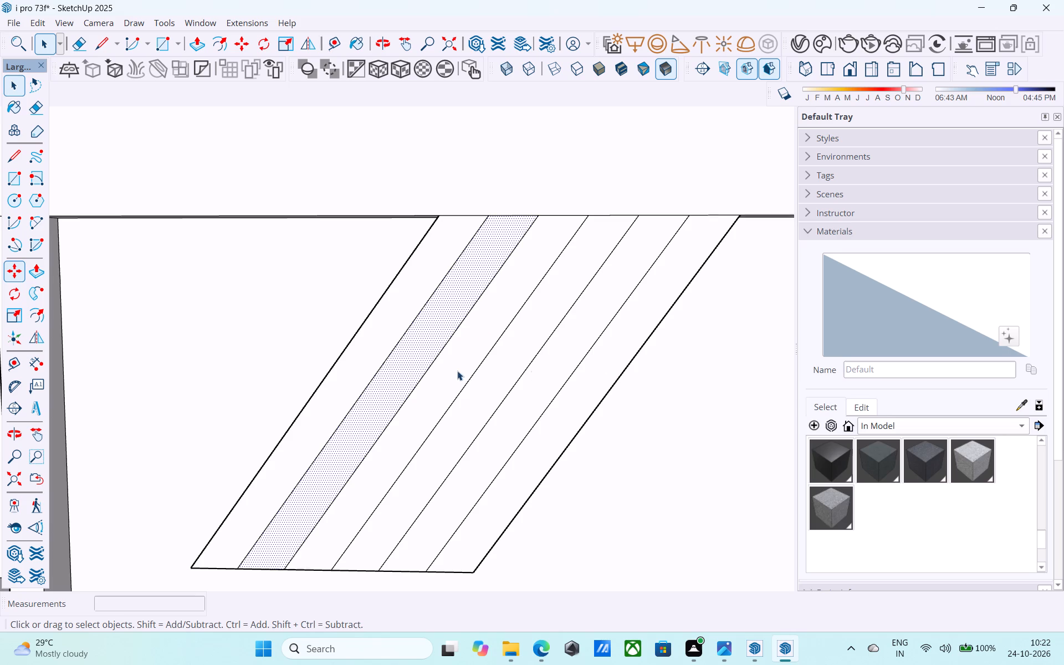
pyautogui.press('f')
pyautogui.click(405, 359)
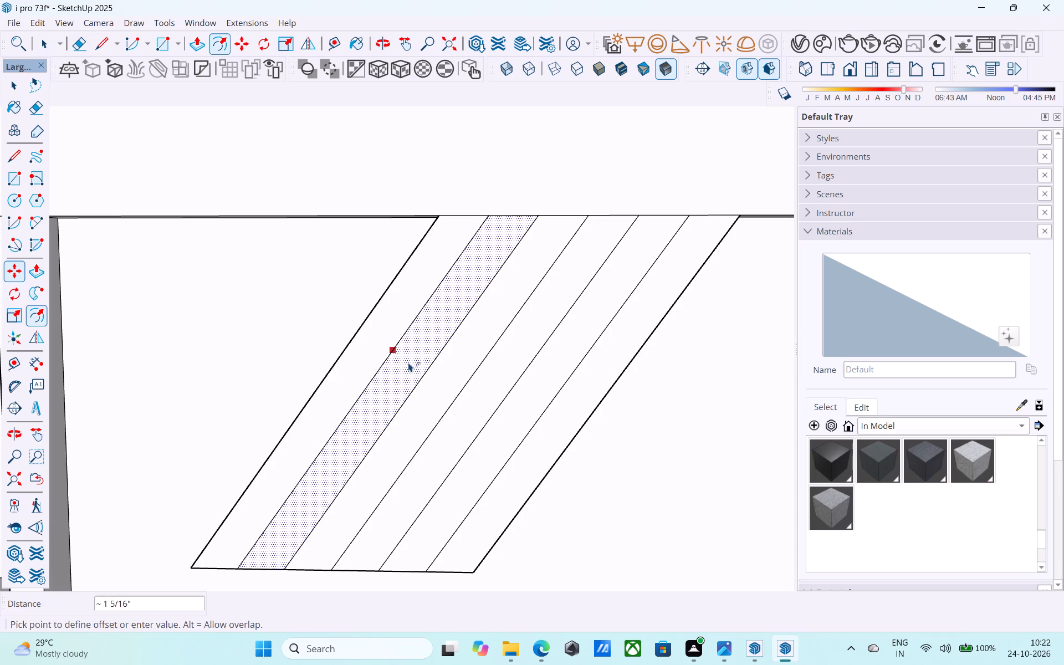
pyautogui.write('1"')
pyautogui.press('Return')
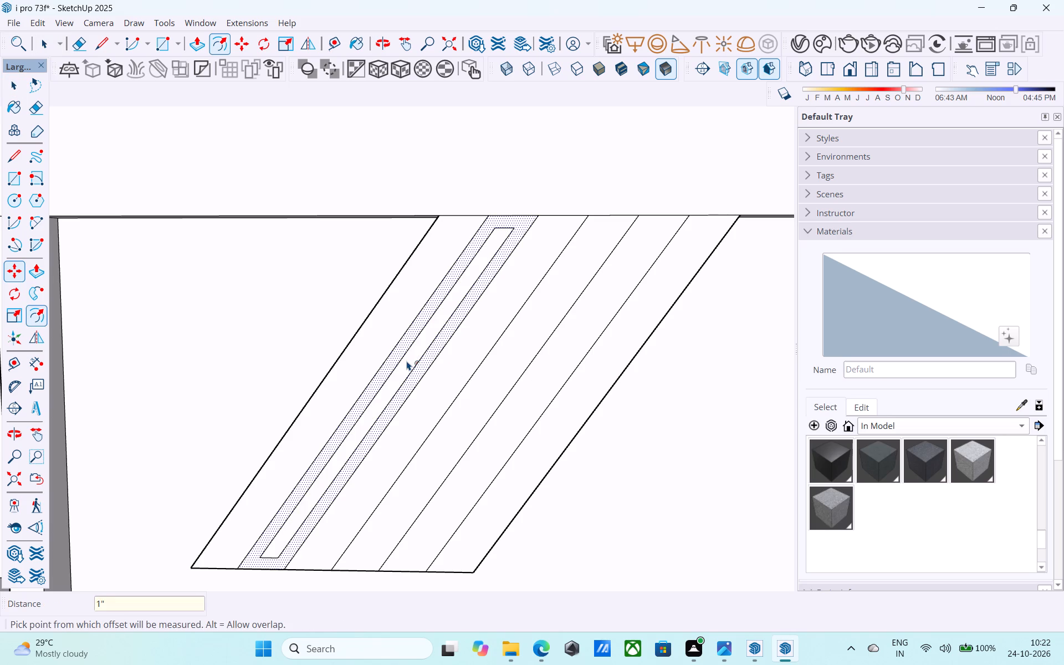
# Offset the outline of the third slanted strip from the left 1" inward.
pyautogui.press('space')
pyautogui.click(436, 390)
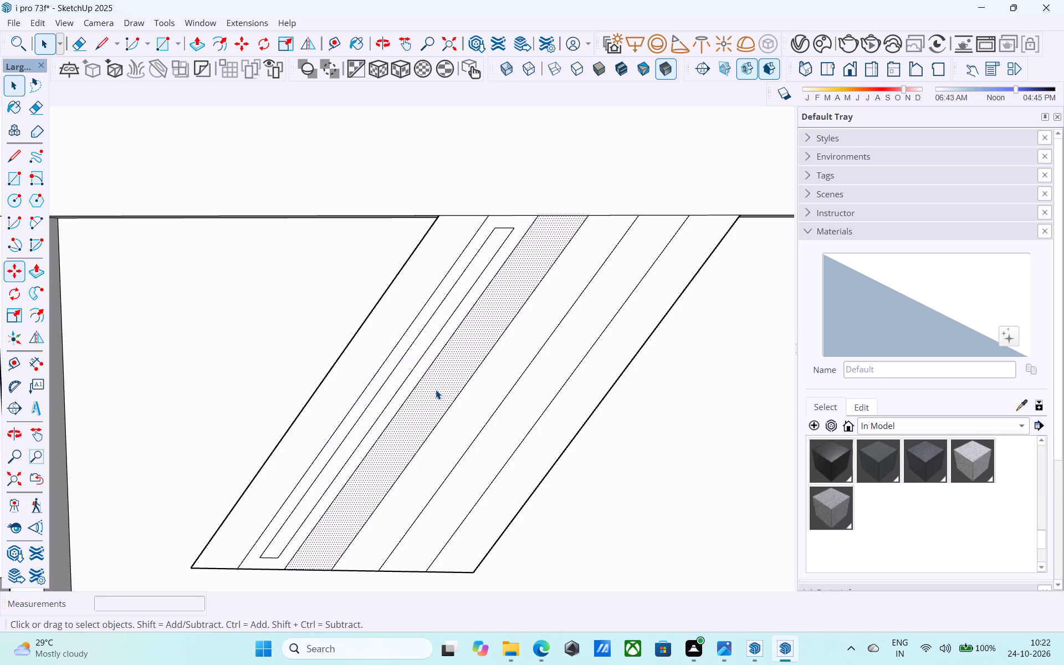
pyautogui.press('1')
pyautogui.click(436, 390)
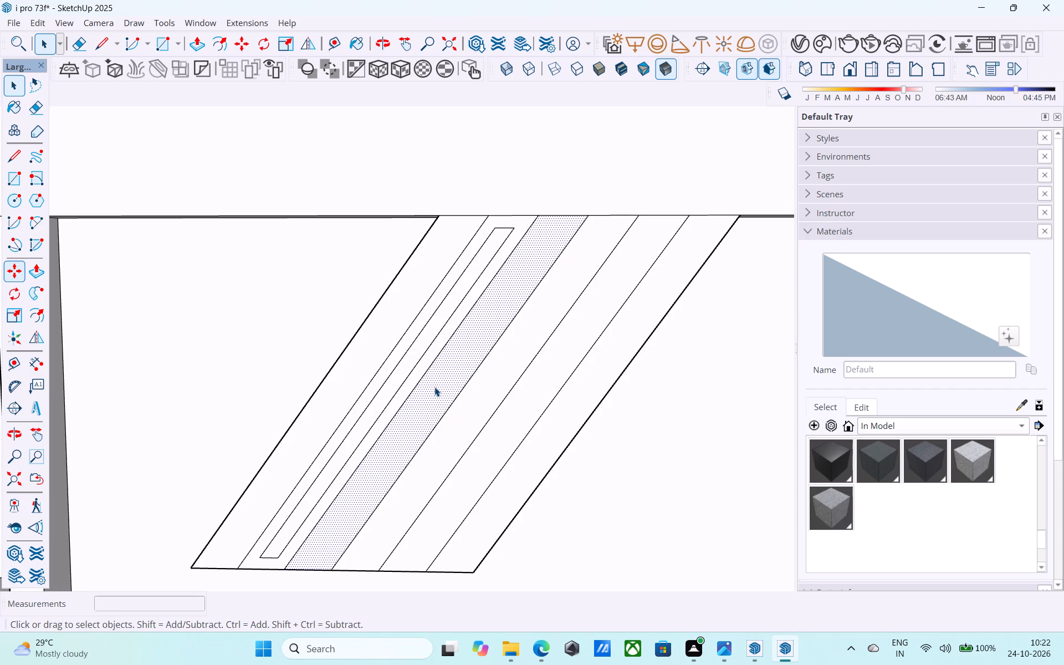
pyautogui.press('f')
pyautogui.click(434, 386)
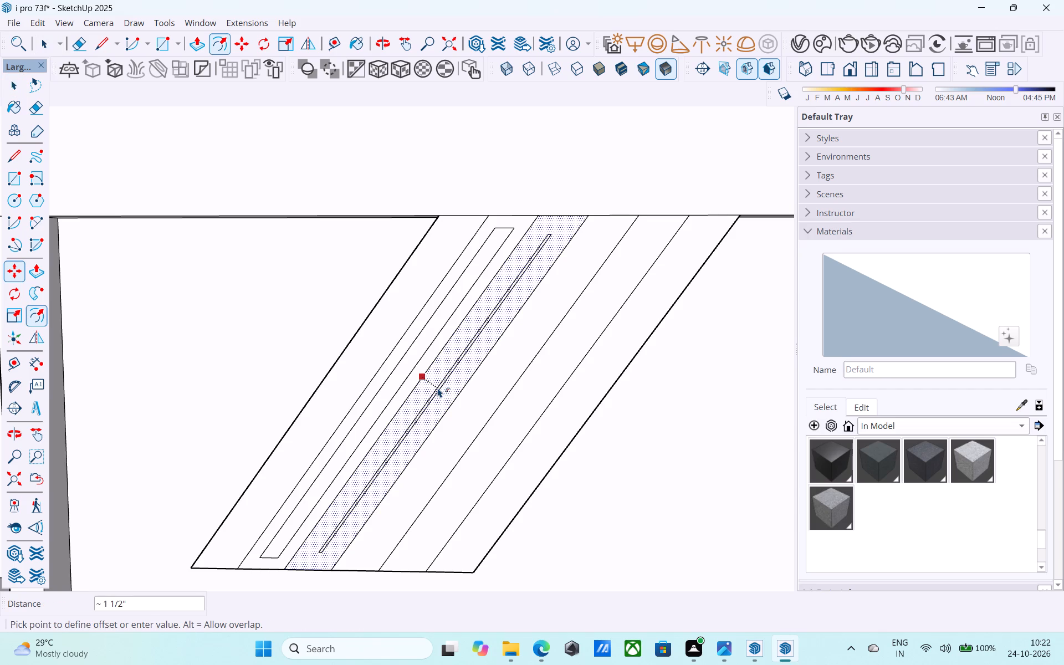
pyautogui.write('1"')
pyautogui.press('Return')
pyautogui.press('space')
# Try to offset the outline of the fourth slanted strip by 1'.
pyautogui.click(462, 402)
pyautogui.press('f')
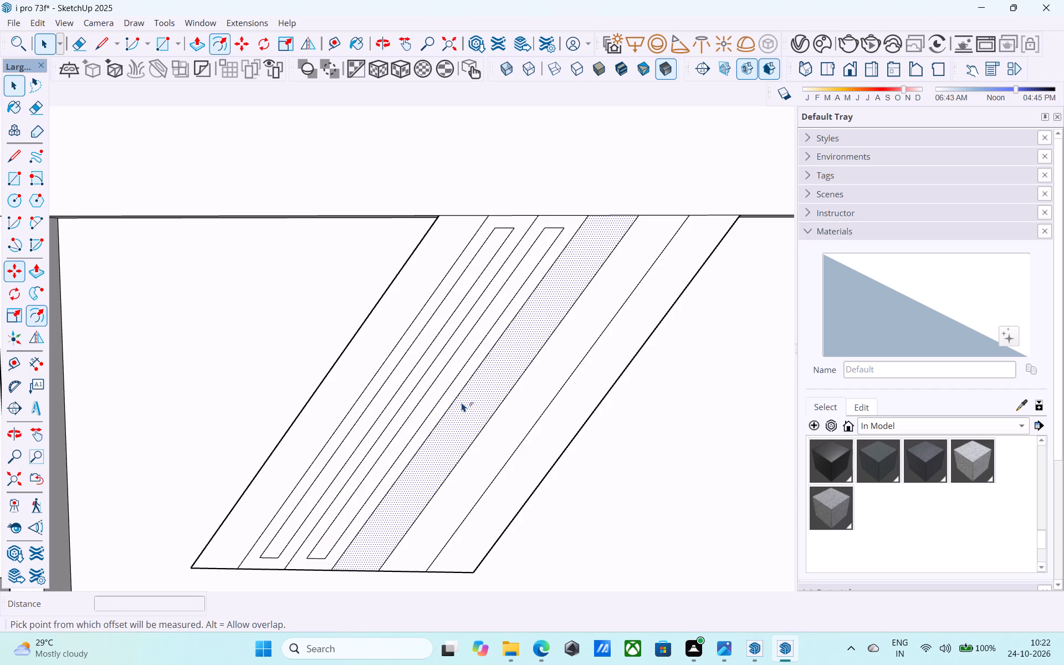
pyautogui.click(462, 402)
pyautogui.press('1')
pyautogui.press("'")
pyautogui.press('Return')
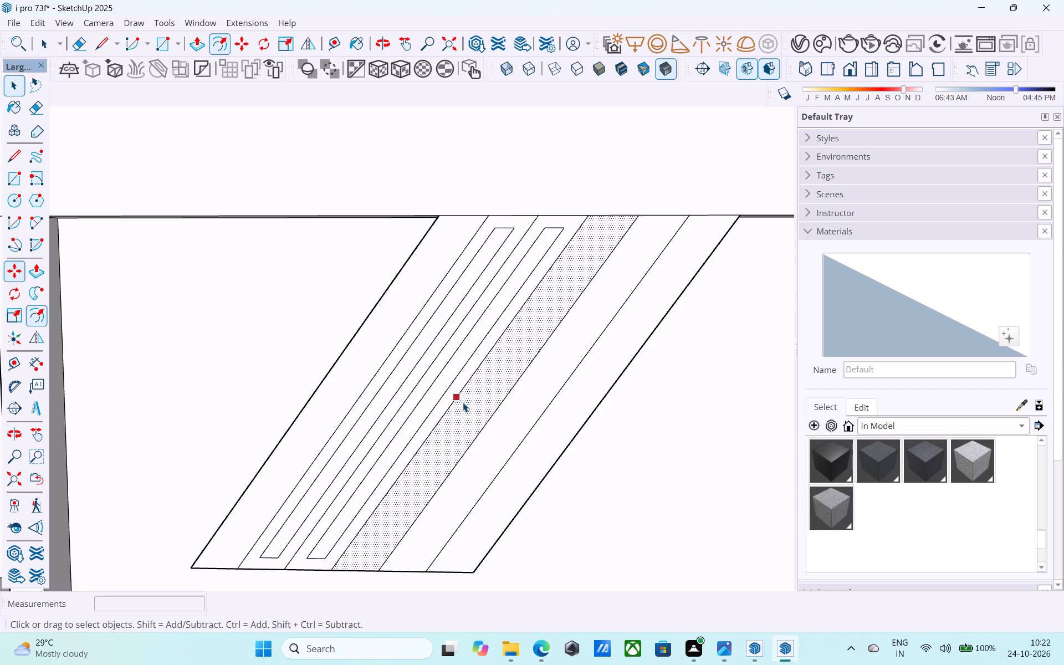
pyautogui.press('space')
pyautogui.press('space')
# Offset the outline of the fourth slanted strip from the left 1" inward.
pyautogui.click(468, 406)
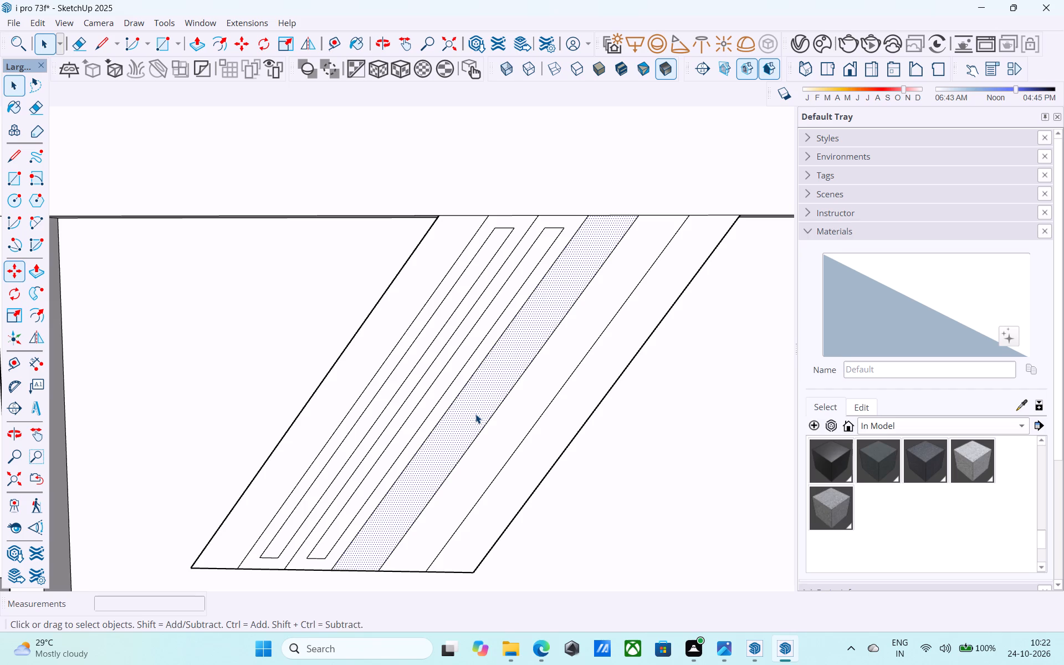
pyautogui.press('f')
pyautogui.click(475, 414)
pyautogui.press('1')
pyautogui.hotkey('shift', '"')
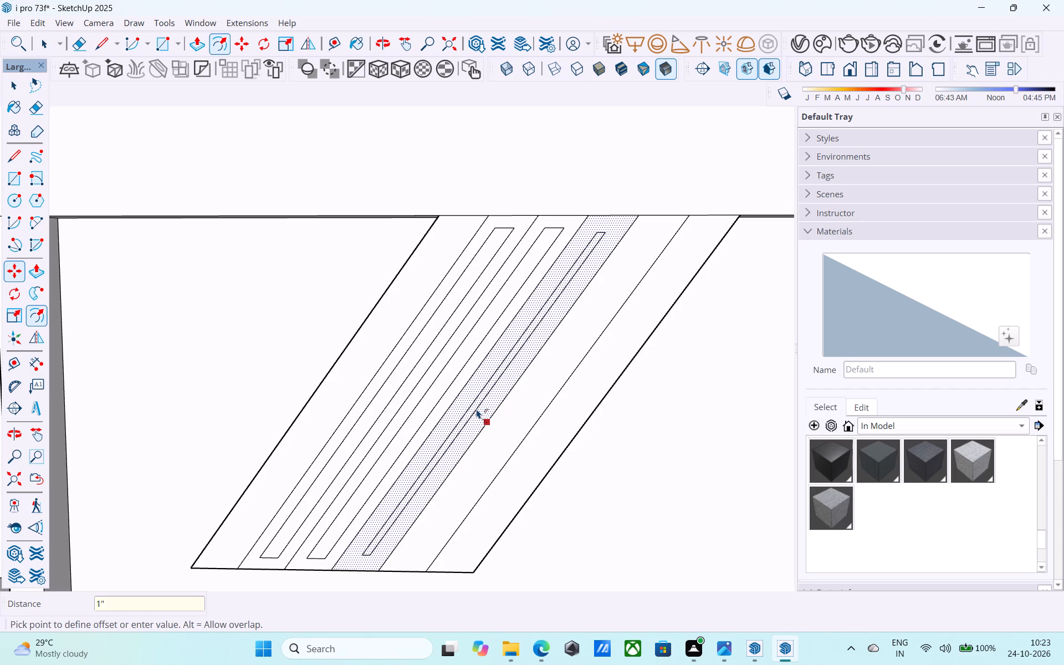
pyautogui.press('Return')
# Recess the three narrow inner faces of the slanted strips 2" into the parallelogram.
pyautogui.press('space')
pyautogui.click(473, 407)
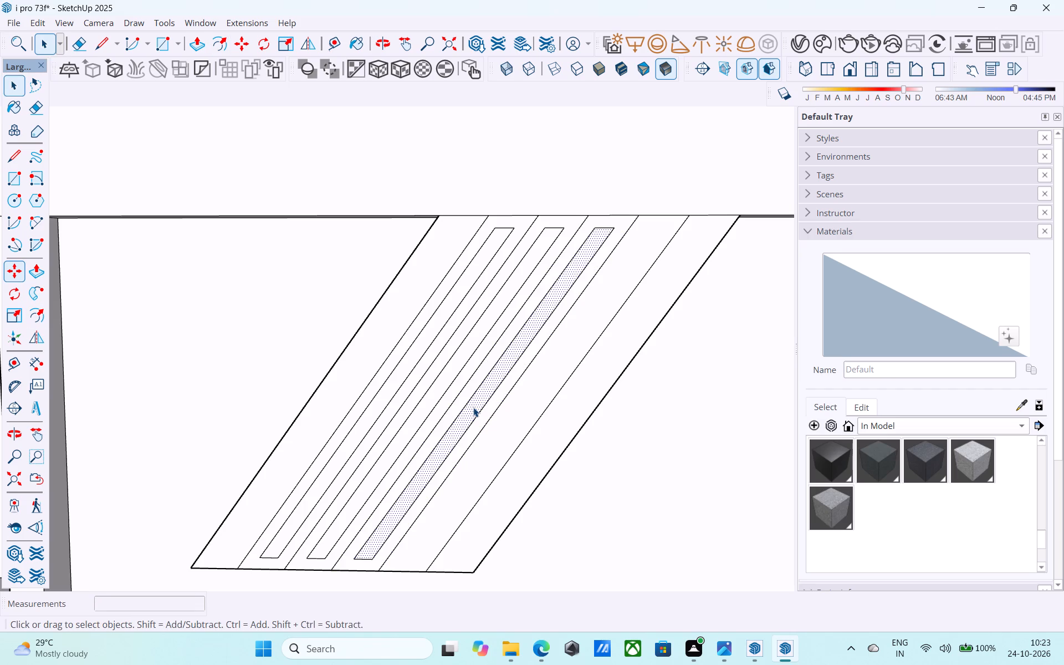
pyautogui.press('p')
pyautogui.click(473, 407)
pyautogui.scroll(4, 473, 407)
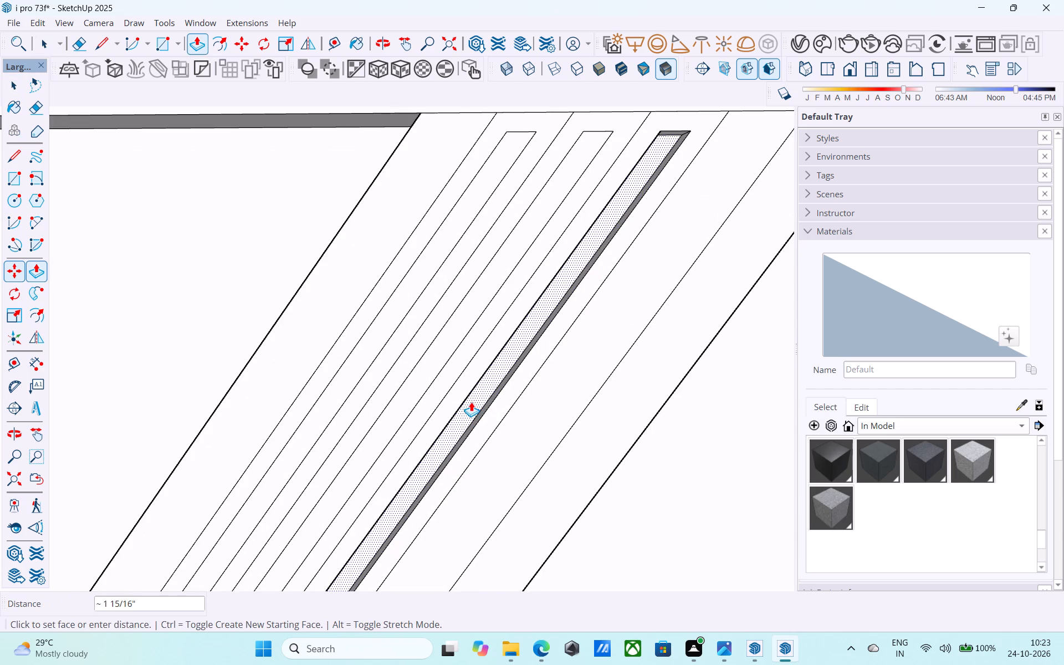
pyautogui.write('2"')
pyautogui.press('Return')
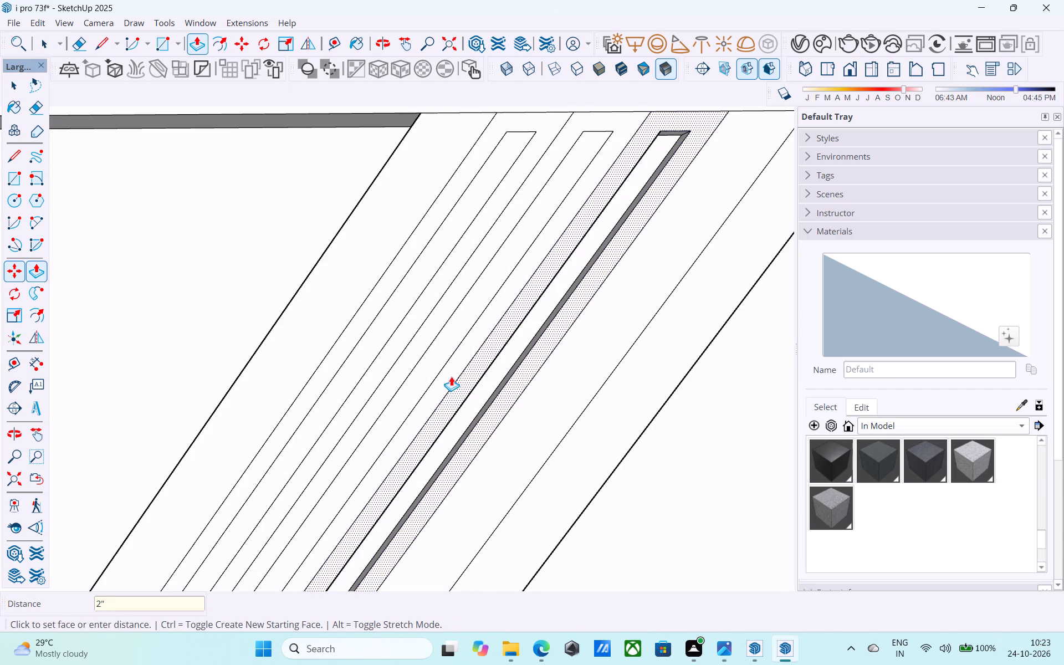
pyautogui.doubleClick(443, 360)
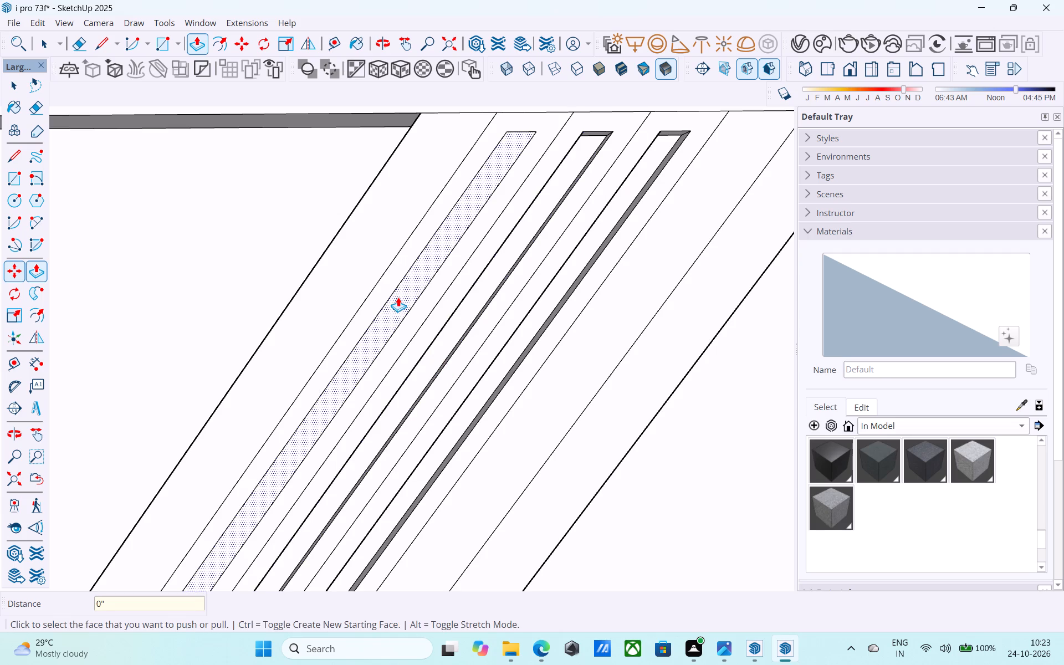
pyautogui.doubleClick(398, 297)
# Push the parallelogram's rightmost slanted strip back 6", flush with the wall face.
pyautogui.scroll(-14, 398, 304)
pyautogui.scroll(4, 443, 378)
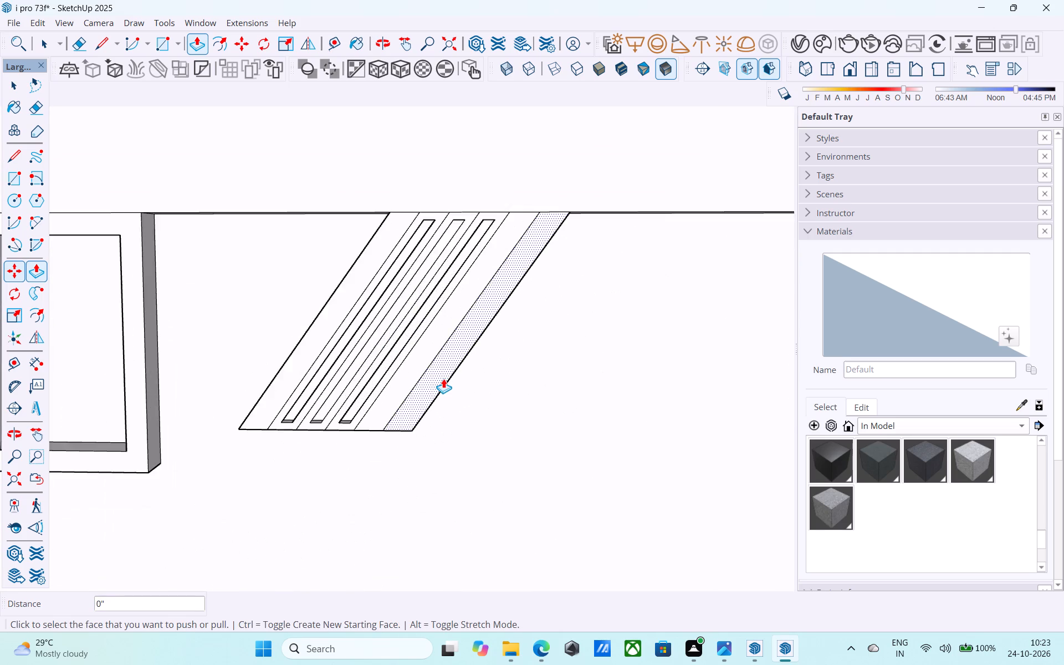
pyautogui.scroll(3, 443, 378)
pyautogui.click(443, 378)
pyautogui.click(531, 348)
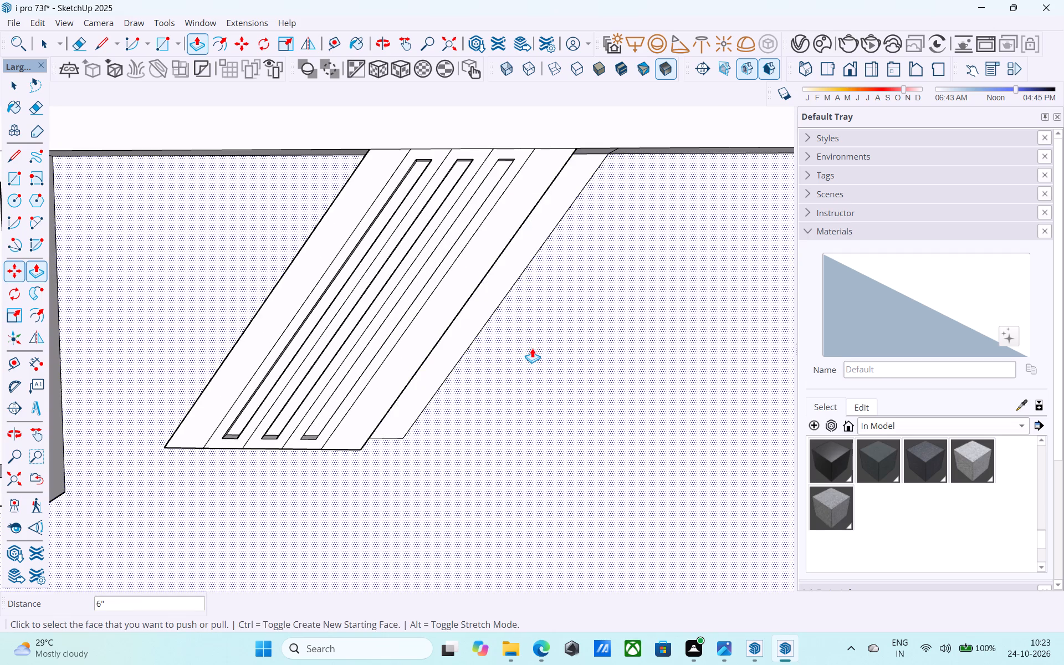
# Erase the leftover outline edges of the pushed-back strip on the wall beside the parallelogram.
pyautogui.press('r')
pyautogui.press('e')
pyautogui.moveTo(507, 337); pyautogui.dragTo(480, 334)
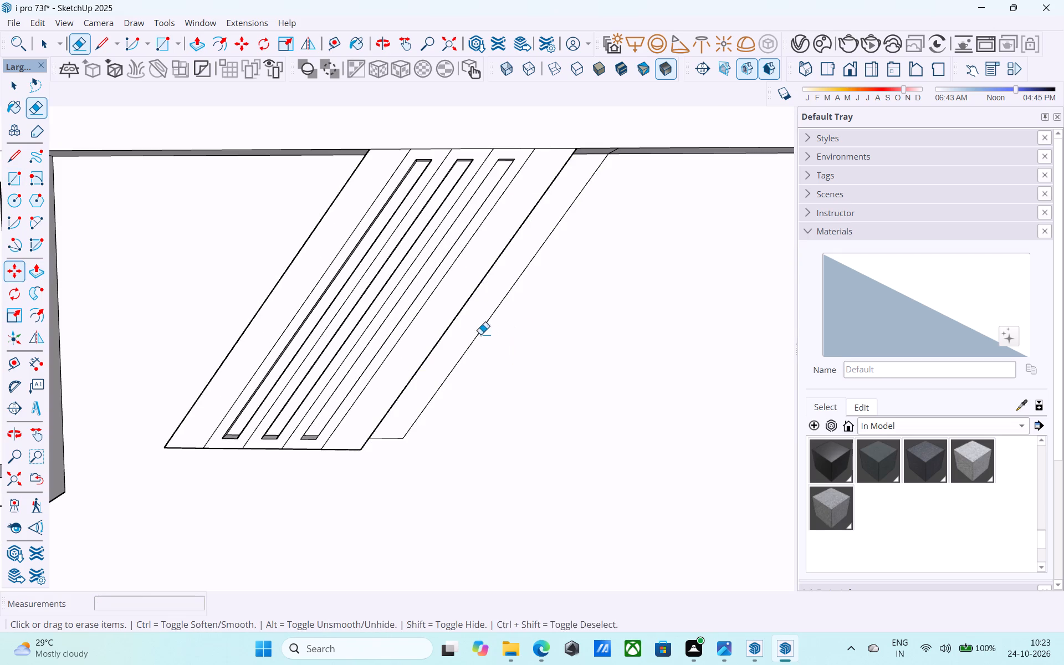
pyautogui.moveTo(480, 334); pyautogui.dragTo(477, 331)
pyautogui.moveTo(386, 432); pyautogui.dragTo(383, 448)
pyautogui.scroll(-4, 392, 444)
pyautogui.moveTo(392, 444); pyautogui.dragTo(461, 257, button='middle')
pyautogui.scroll(6, 488, 289)
pyautogui.moveTo(557, 256); pyautogui.dragTo(562, 258)
# Erase the four slanted dividing lines around the recessed grooves, leaving one continuous front face.
pyautogui.scroll(-5, 509, 297)
pyautogui.moveTo(463, 310); pyautogui.dragTo(494, 444, button='middle')
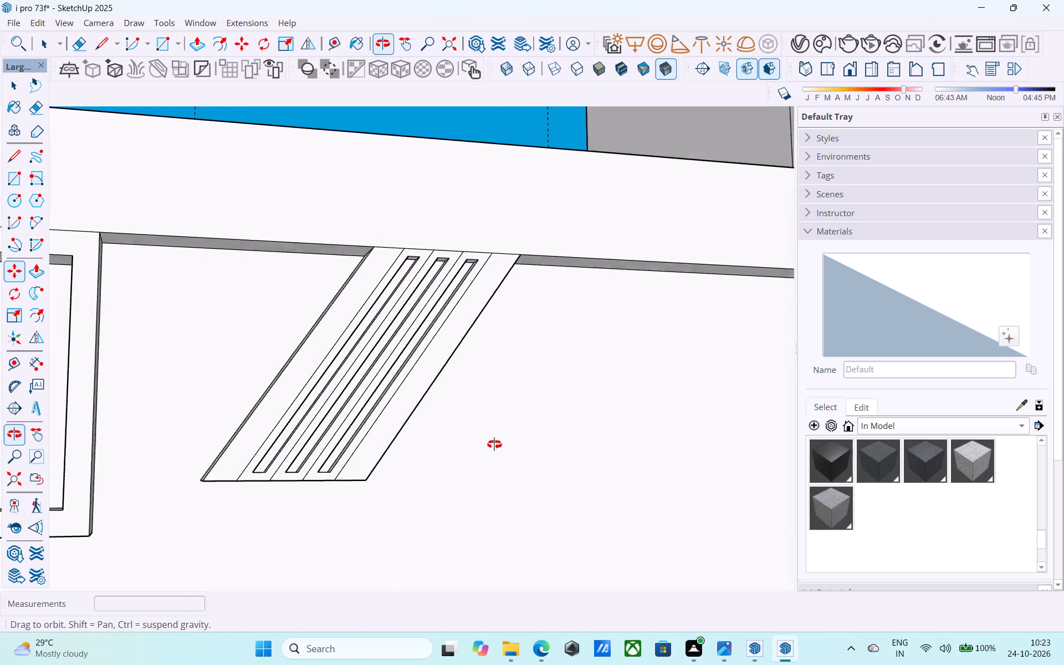
pyautogui.moveTo(494, 444); pyautogui.dragTo(503, 452, button='middle')
pyautogui.scroll(11, 373, 320)
pyautogui.click(342, 303)
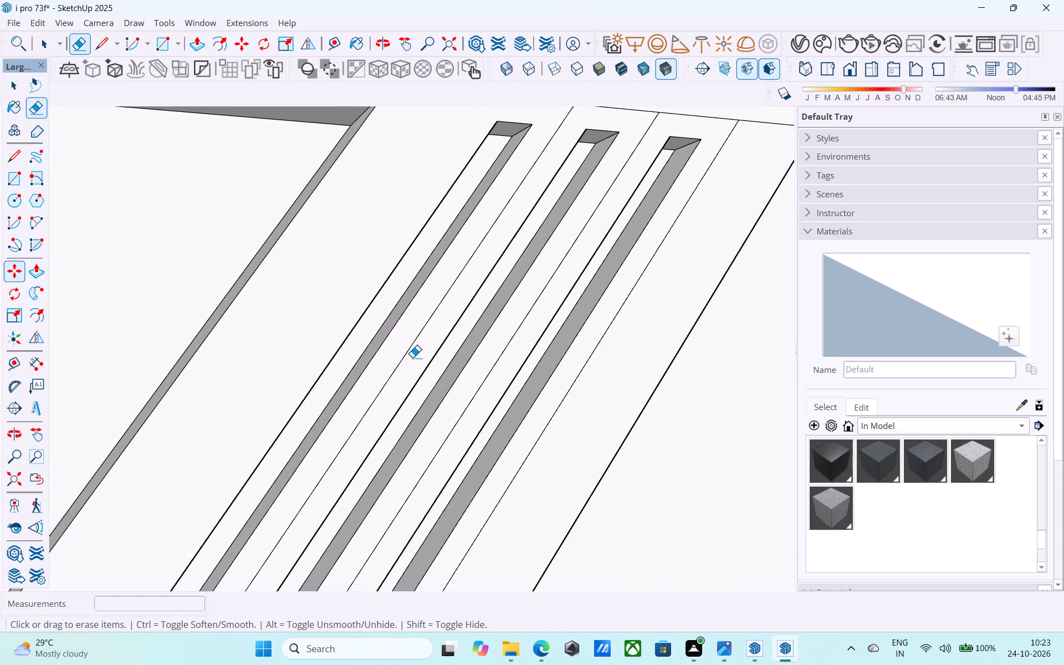
pyautogui.moveTo(403, 360); pyautogui.dragTo(397, 355)
pyautogui.moveTo(570, 396); pyautogui.dragTo(558, 389)
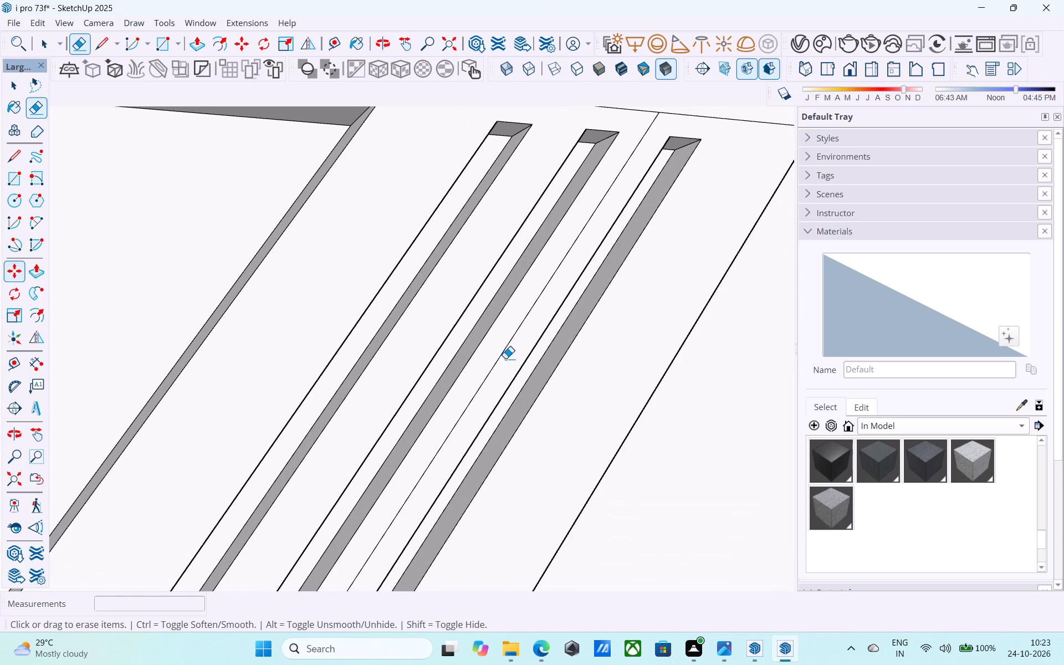
pyautogui.moveTo(505, 359); pyautogui.dragTo(493, 351)
# Save the model.
pyautogui.scroll(-17, 495, 352)
pyautogui.moveTo(507, 369); pyautogui.dragTo(456, 323, button='middle')
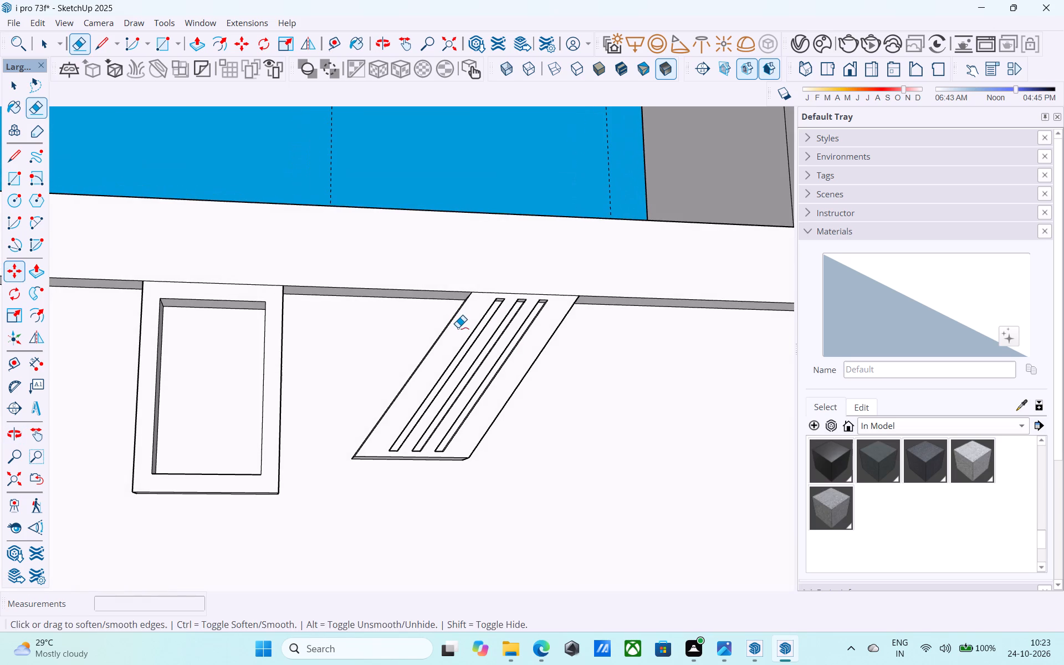
pyautogui.hotkey('ctrl', 's')
pyautogui.press('space')
# Copy the top inner edge of the tower's tall frame 2' straight down on the recessed panel.
pyautogui.scroll(-6, 462, 334)
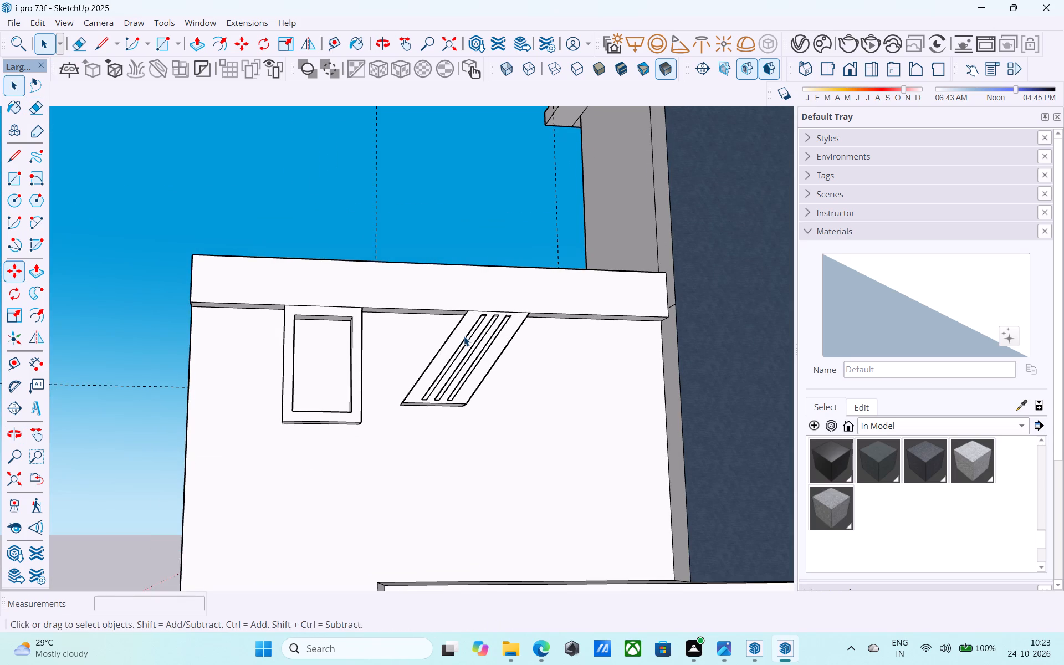
pyautogui.scroll(-4, 464, 336)
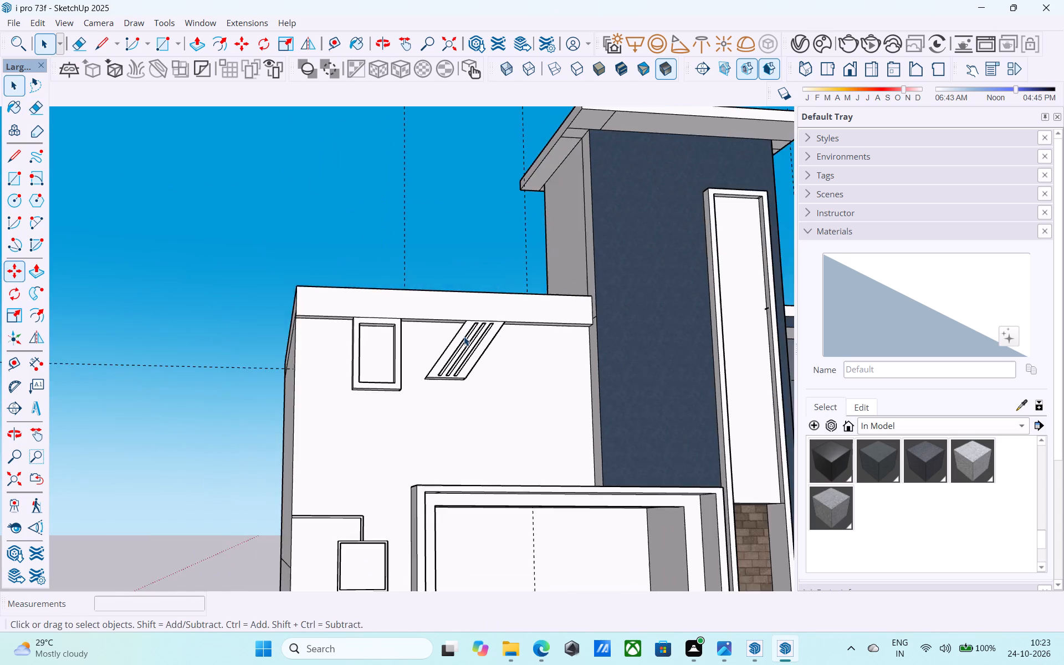
pyautogui.scroll(-7, 464, 336)
pyautogui.moveTo(464, 337); pyautogui.dragTo(416, 378, button='middle')
pyautogui.scroll(-5, 416, 375)
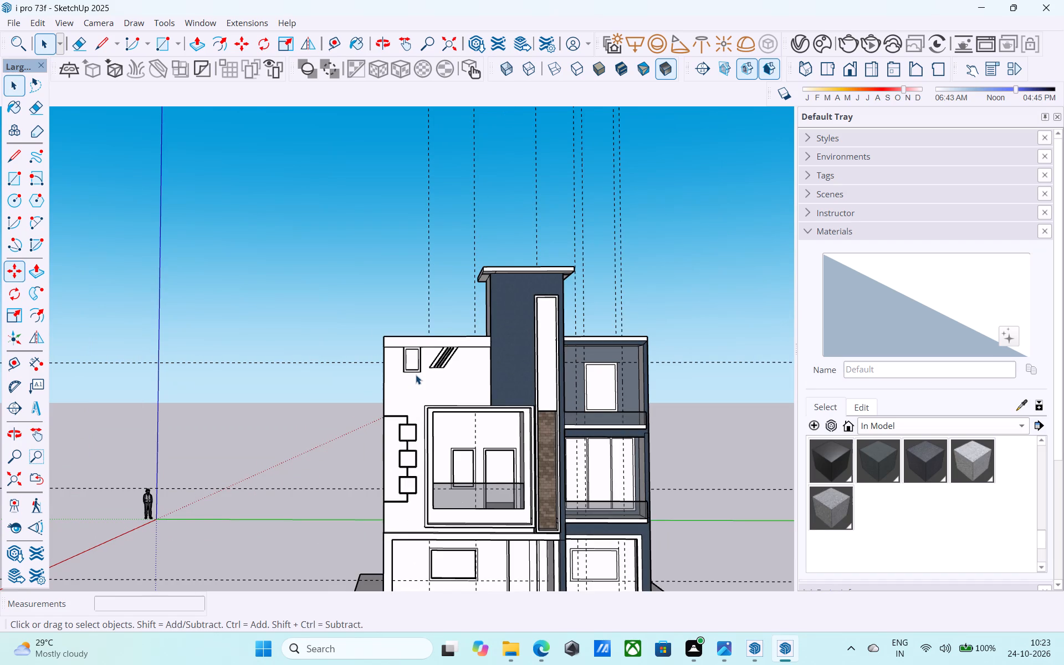
pyautogui.scroll(16, 522, 321)
pyautogui.moveTo(577, 283); pyautogui.dragTo(475, 253, button='middle')
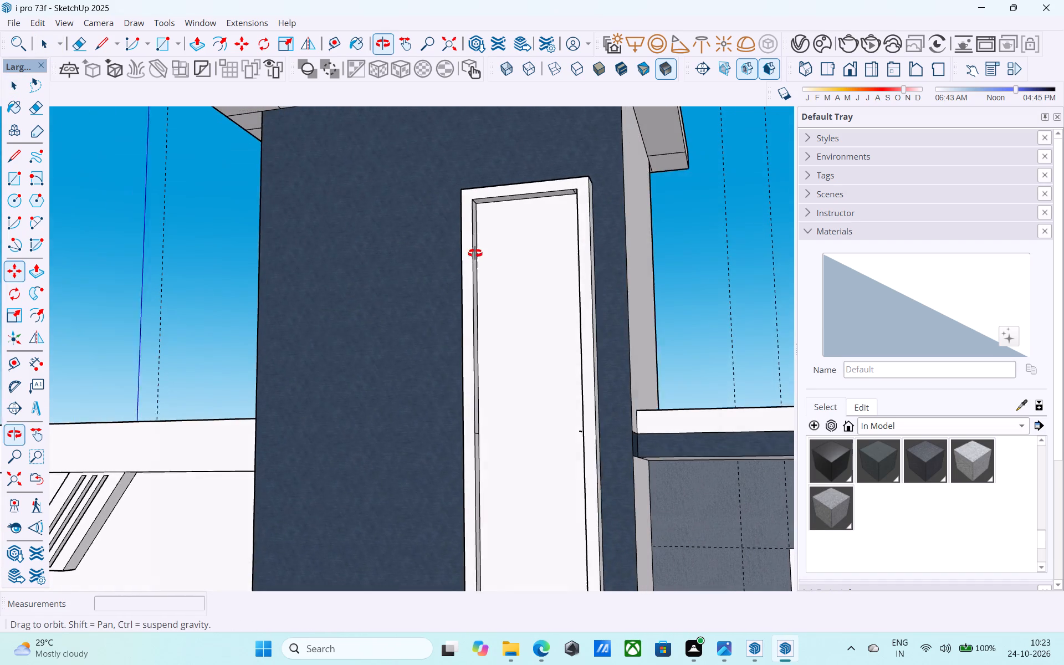
pyautogui.moveTo(475, 253); pyautogui.dragTo(475, 250, button='middle')
pyautogui.click(504, 198)
pyautogui.press('m')
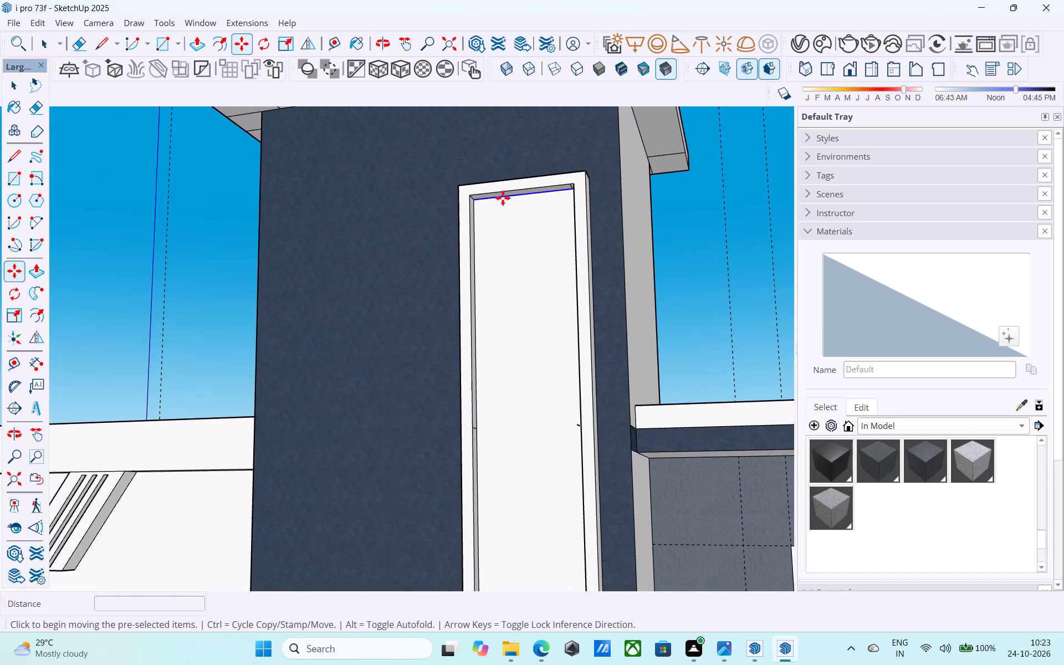
pyautogui.click(475, 199)
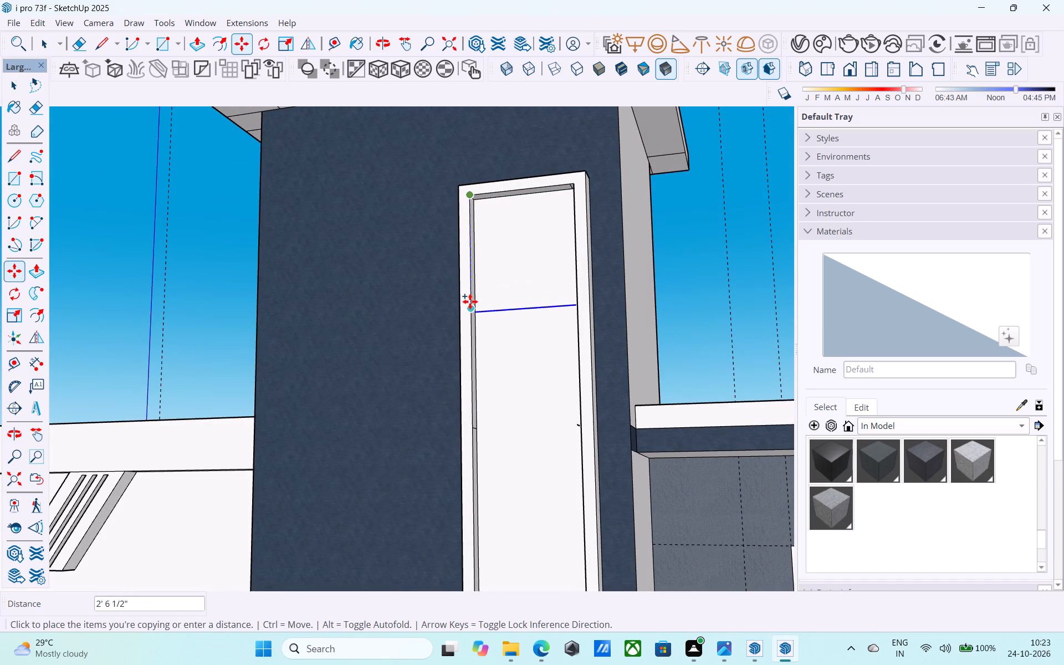
pyautogui.press('2')
pyautogui.press("'")
pyautogui.press('Return')
# Set the copied edge's distance to 23'.
pyautogui.press('2')
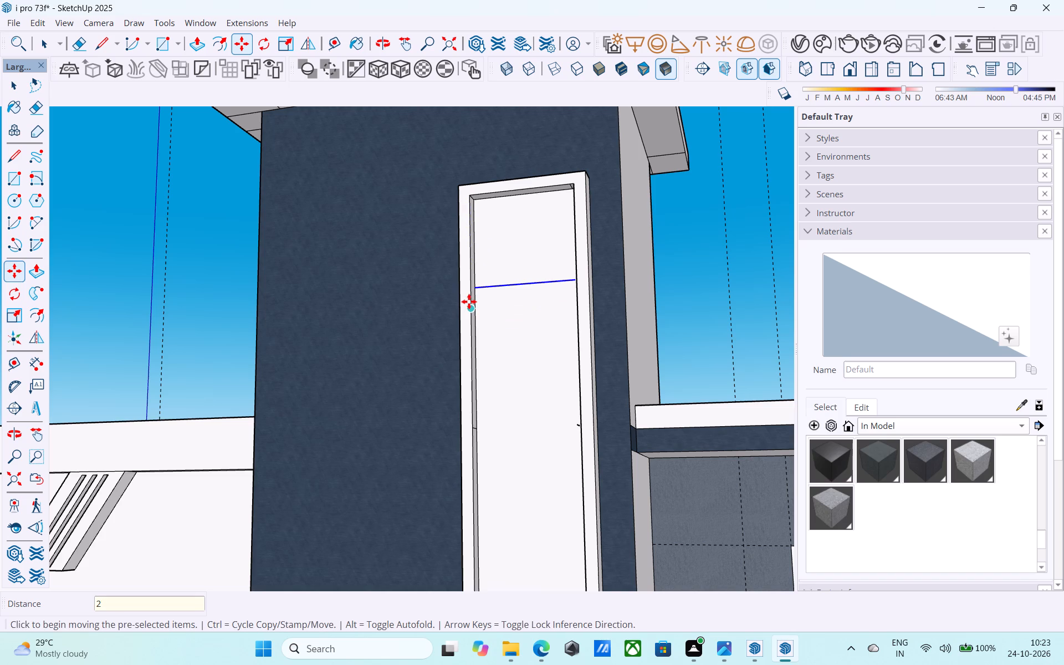
pyautogui.write("3'")
pyautogui.press('Return')
# Set the copied edge's distance to 3' below the top inner edge of the tower frame.
pyautogui.write("3'")
pyautogui.press('Return')
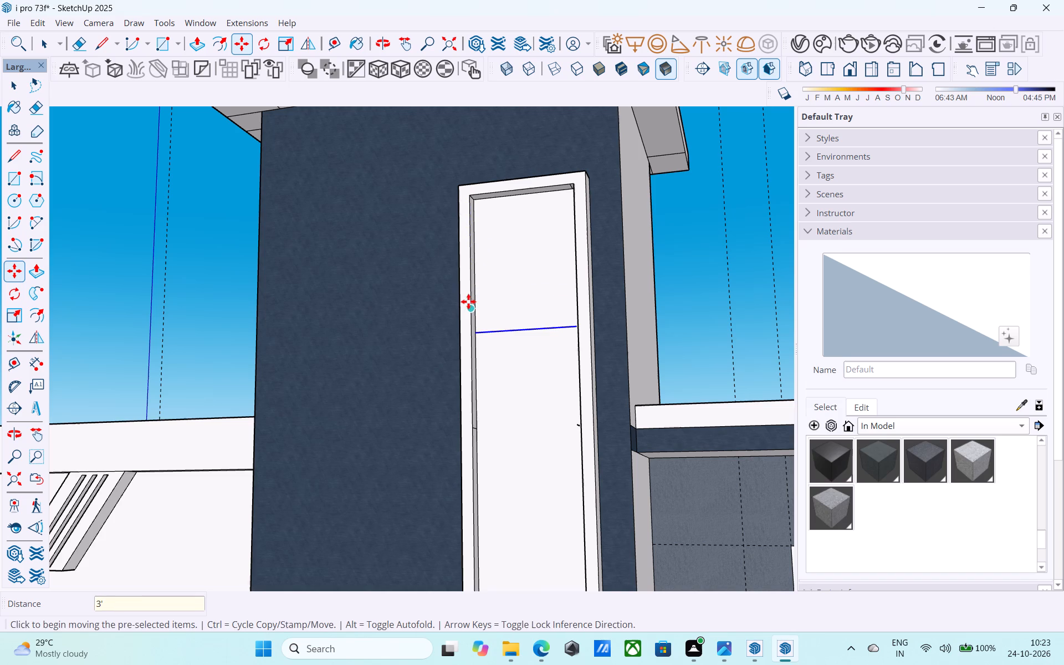
# Copy the new horizontal edge 3" further down the tower frame's recessed panel.
pyautogui.scroll(-5, 467, 303)
pyautogui.moveTo(457, 306); pyautogui.dragTo(433, 331, button='middle')
pyautogui.scroll(10, 470, 344)
pyautogui.click(444, 303)
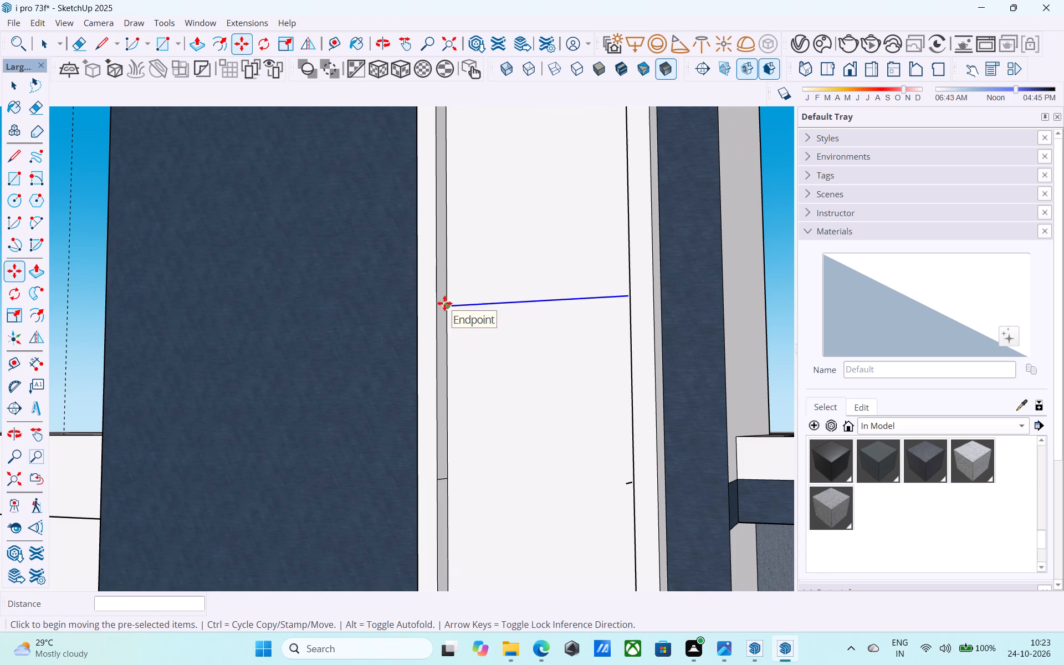
pyautogui.write('3"')
pyautogui.press('Return')
# Draw two short lines extending both horizontal edges to the frame's right inner side, closing off a separate strip.
pyautogui.press('space')
pyautogui.click(487, 320)
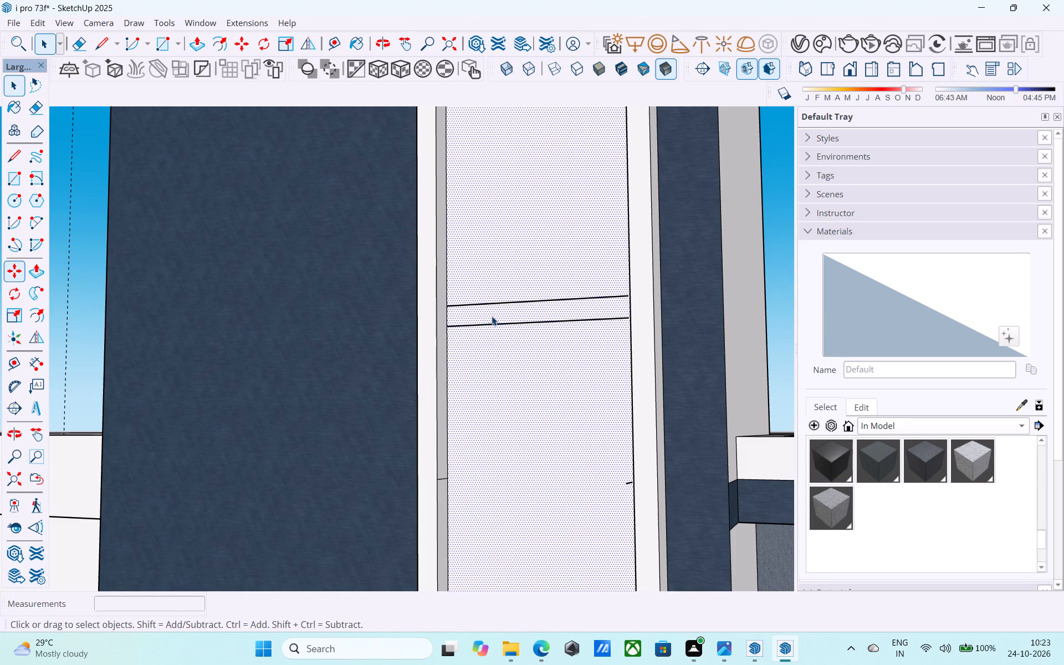
pyautogui.scroll(-4, 492, 315)
pyautogui.moveTo(492, 315); pyautogui.dragTo(654, 383, button='middle')
pyautogui.scroll(9, 657, 375)
pyautogui.moveTo(654, 338); pyautogui.dragTo(688, 359, button='middle')
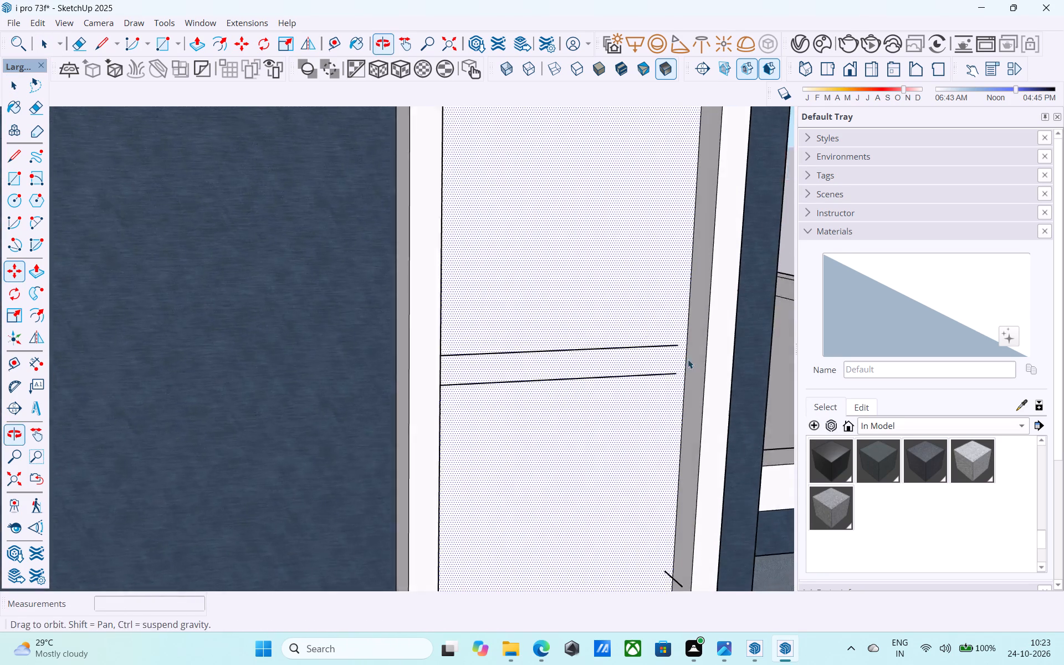
pyautogui.moveTo(688, 359); pyautogui.dragTo(687, 359, button='middle')
pyautogui.scroll(4, 688, 359)
pyautogui.press('l')
pyautogui.click(674, 341)
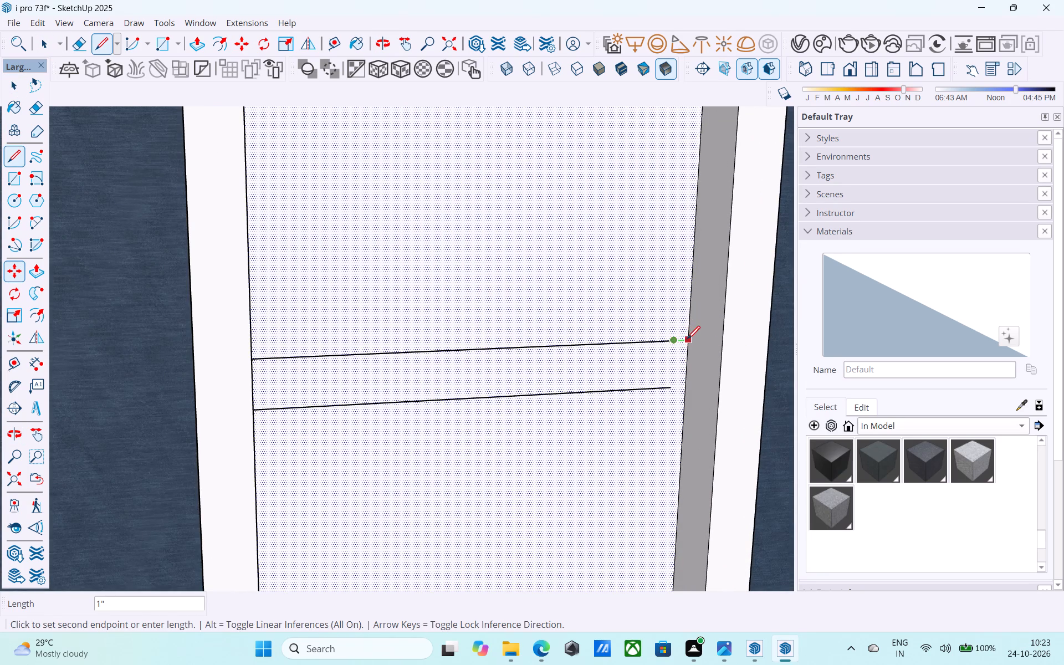
pyautogui.click(687, 340)
pyautogui.click(668, 391)
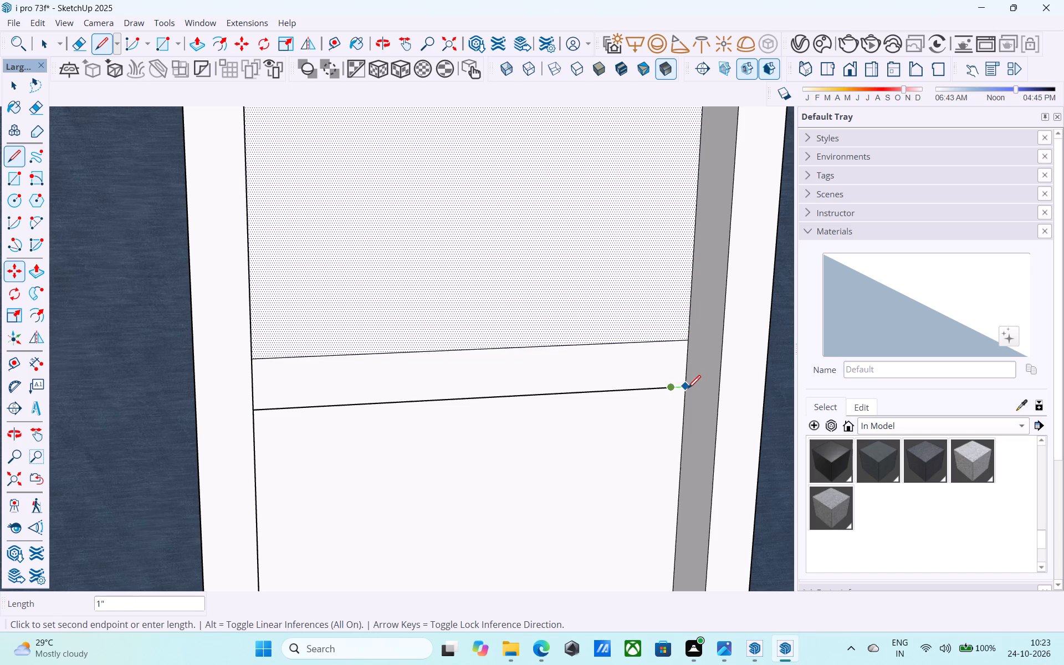
pyautogui.click(687, 390)
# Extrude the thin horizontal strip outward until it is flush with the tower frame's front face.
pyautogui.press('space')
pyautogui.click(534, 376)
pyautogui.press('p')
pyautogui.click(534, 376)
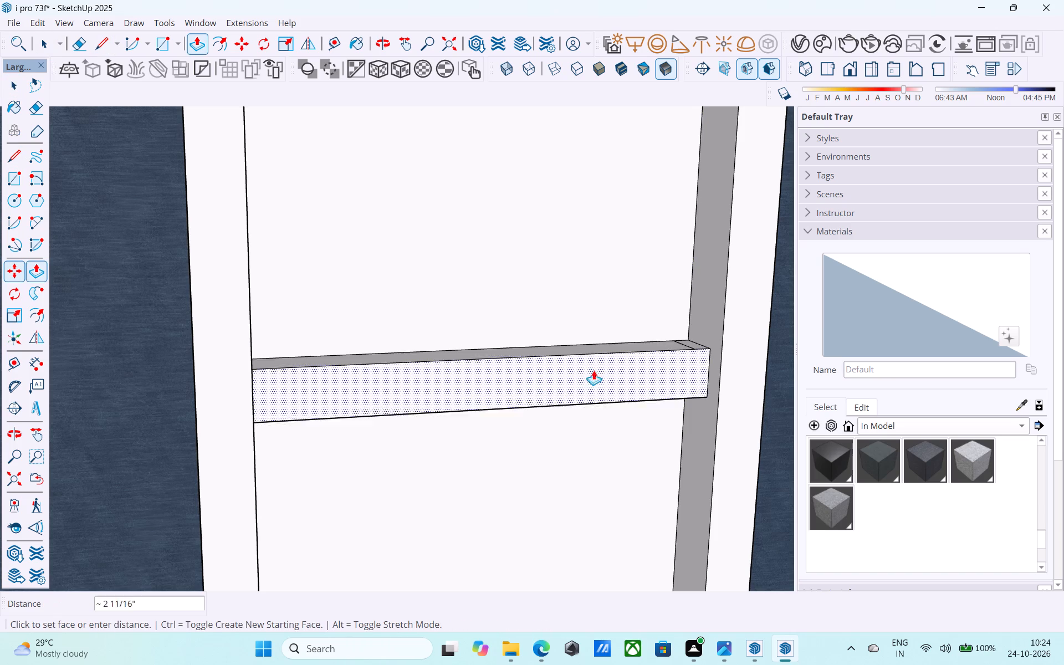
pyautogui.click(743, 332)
# Erase the leftover seam lines at the divider bar's end and the stray short lines on the frame's inner sides.
pyautogui.moveTo(707, 324); pyautogui.dragTo(719, 417, button='middle')
pyautogui.press('e')
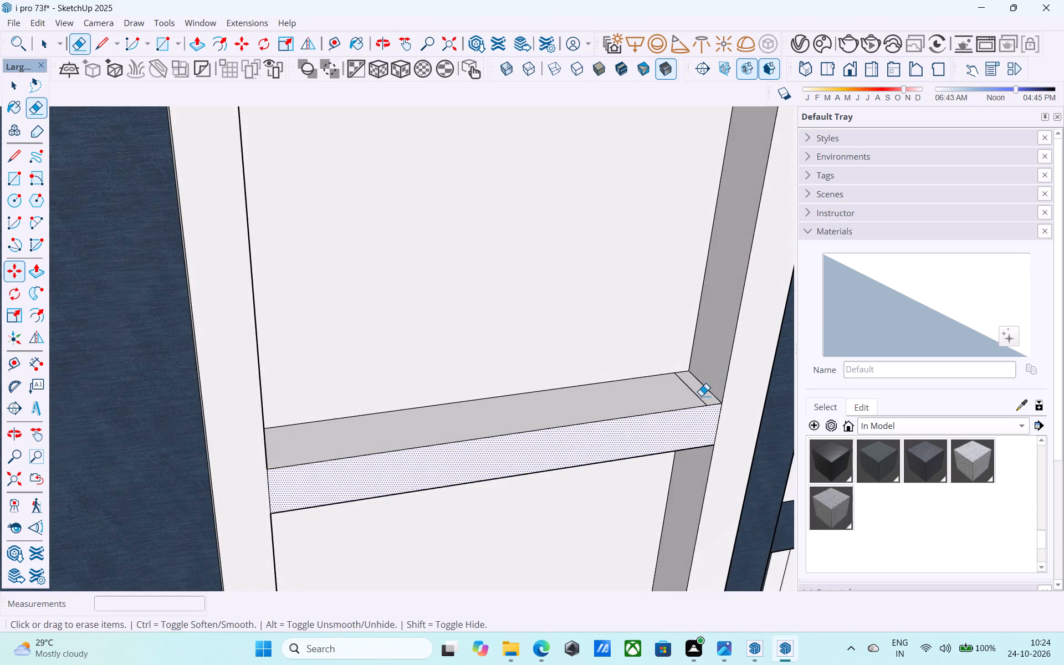
pyautogui.click(701, 396)
pyautogui.moveTo(692, 393); pyautogui.dragTo(548, 113, button='middle')
pyautogui.scroll(3, 549, 169)
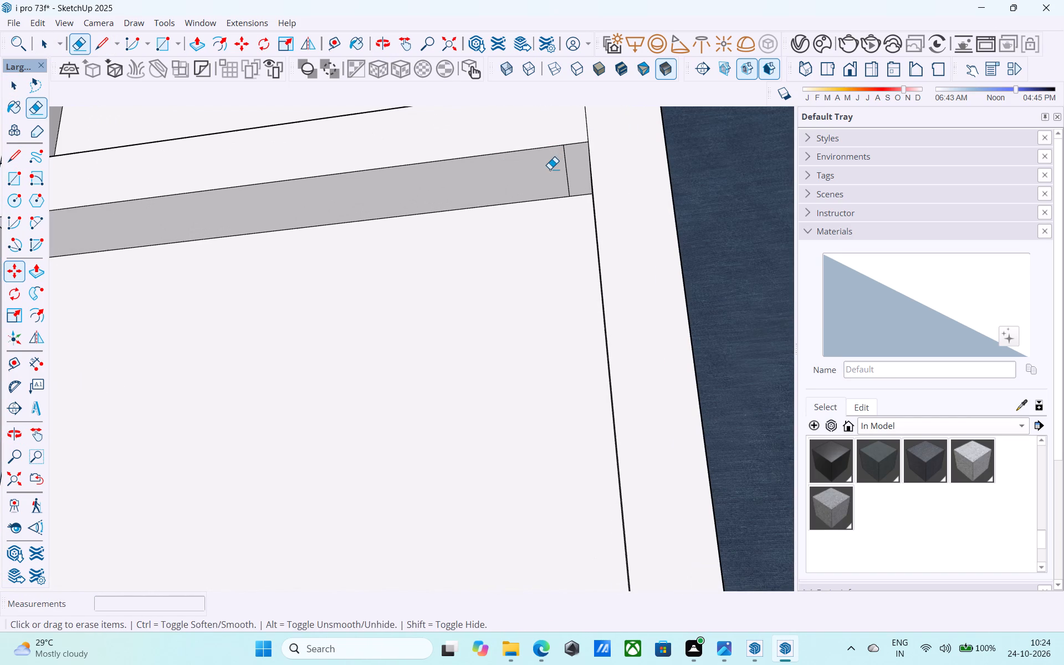
pyautogui.click(566, 163)
pyautogui.scroll(-15, 558, 180)
pyautogui.moveTo(427, 249); pyautogui.dragTo(382, 287, button='middle')
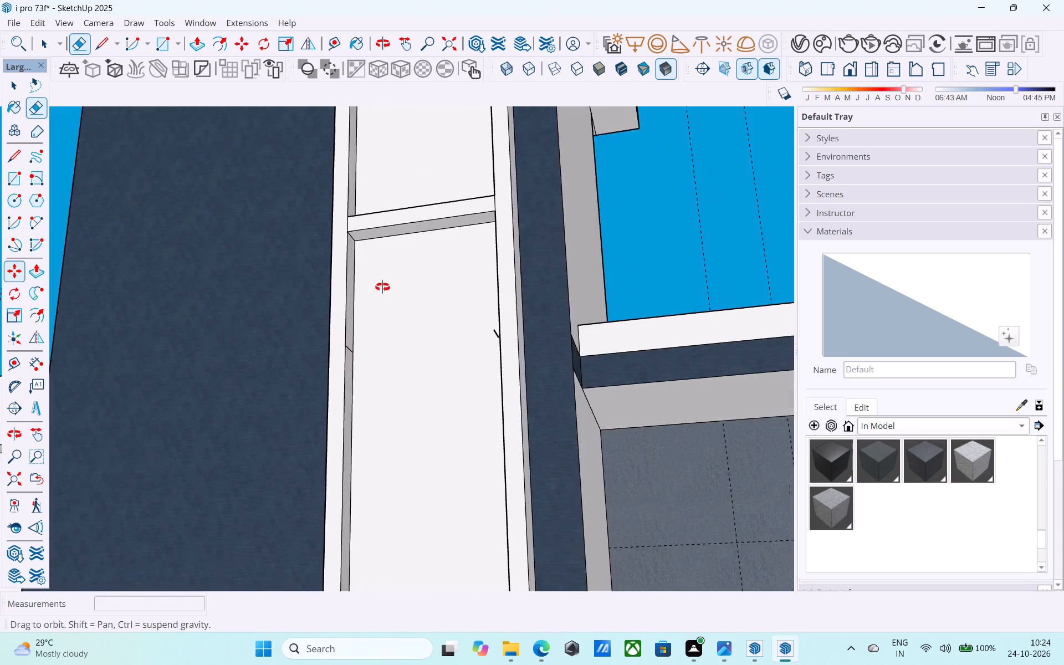
pyautogui.moveTo(382, 287); pyautogui.dragTo(358, 364, button='middle')
pyautogui.scroll(9, 350, 385)
pyautogui.click(306, 467)
pyautogui.scroll(-10, 329, 414)
pyautogui.moveTo(320, 407); pyautogui.dragTo(414, 411, button='middle')
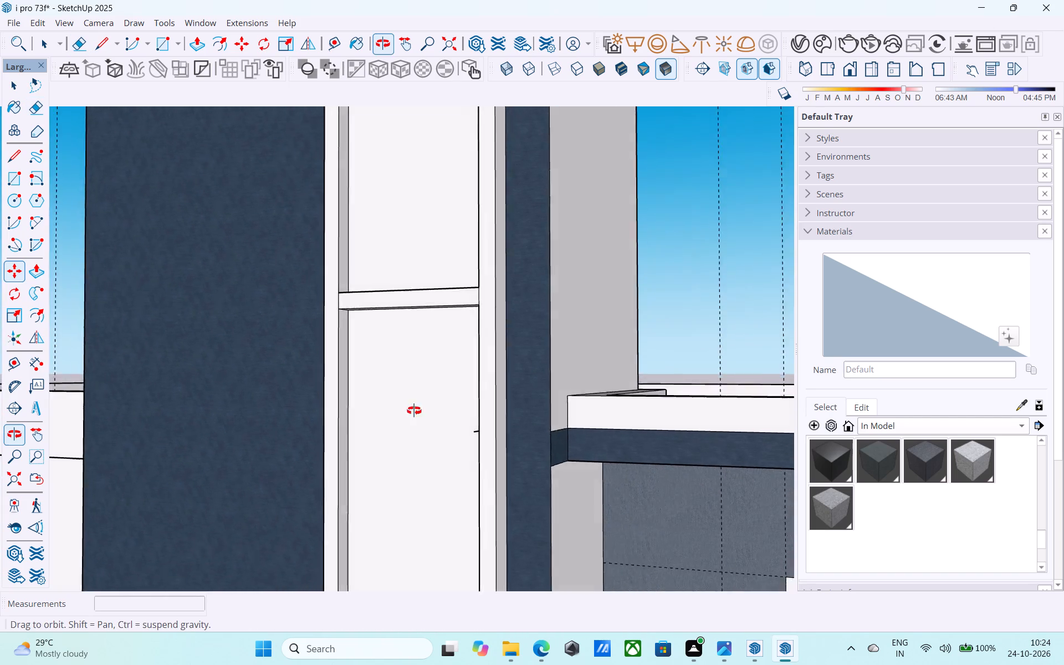
pyautogui.moveTo(414, 411); pyautogui.dragTo(676, 407, button='middle')
pyautogui.scroll(9, 650, 436)
pyautogui.moveTo(565, 386); pyautogui.dragTo(566, 369)
pyautogui.scroll(-9, 560, 351)
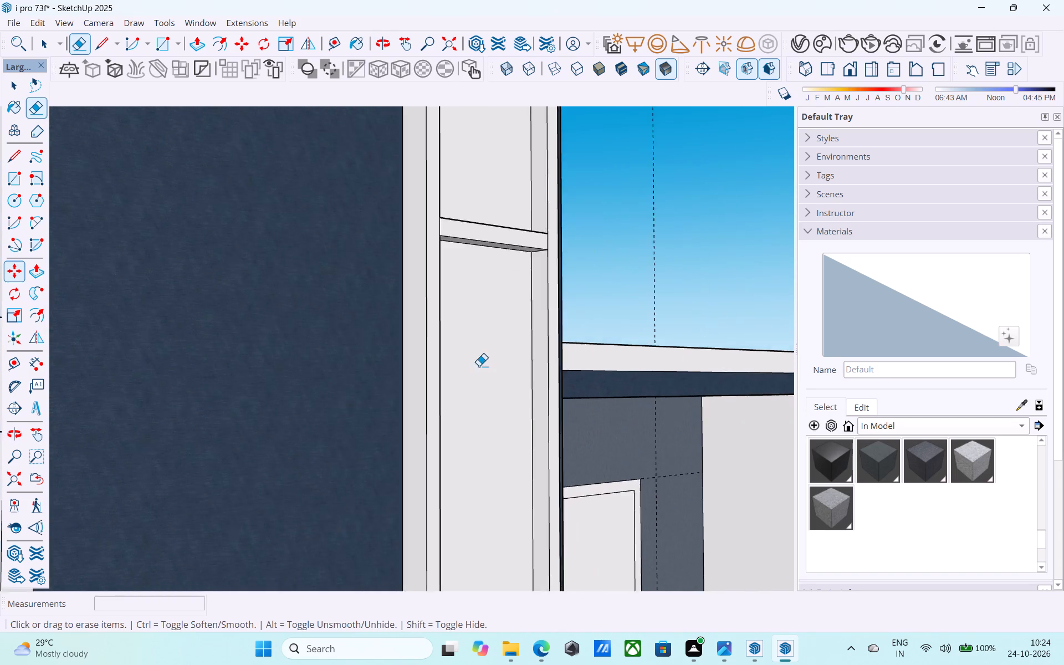
# Save the model.
pyautogui.scroll(-14, 479, 366)
pyautogui.moveTo(414, 301); pyautogui.dragTo(349, 330, button='middle')
pyautogui.hotkey('ctrl', 's')
pyautogui.press('space')
# Examine the whole front elevation and the divider's placement in the tower's tall frame.
pyautogui.scroll(-9, 342, 325)
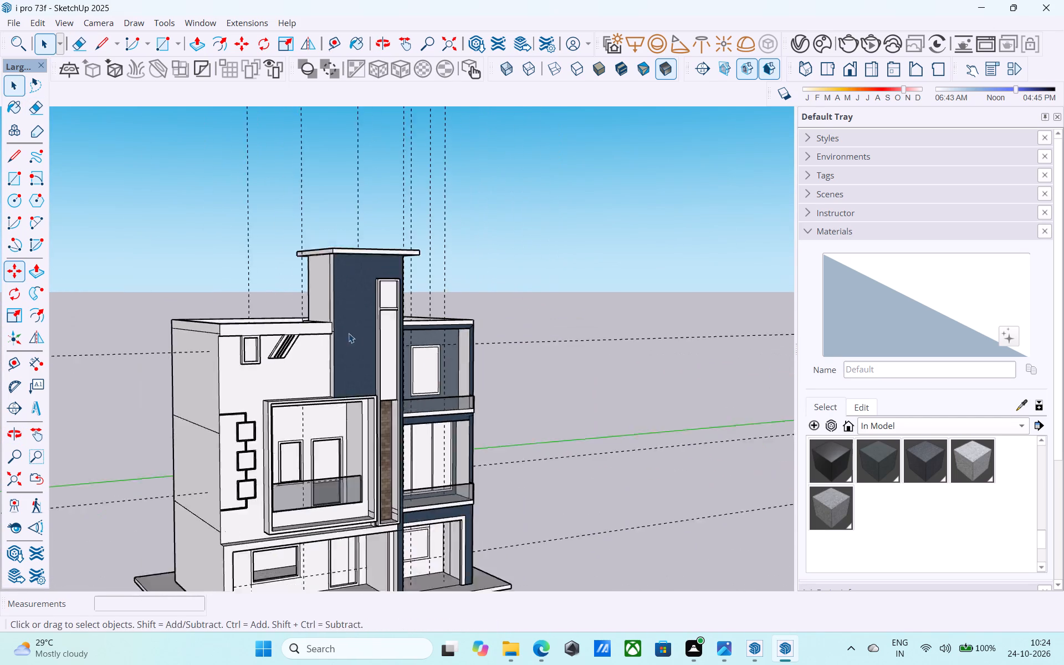
pyautogui.scroll(-3, 349, 333)
pyautogui.moveTo(390, 380); pyautogui.dragTo(289, 392, button='middle')
pyautogui.scroll(5, 312, 397)
pyautogui.scroll(-1, 342, 411)
pyautogui.moveTo(346, 414); pyautogui.dragTo(293, 325, button='middle')
pyautogui.scroll(-5, 283, 322)
pyautogui.moveTo(330, 321); pyautogui.dragTo(285, 381, button='middle')
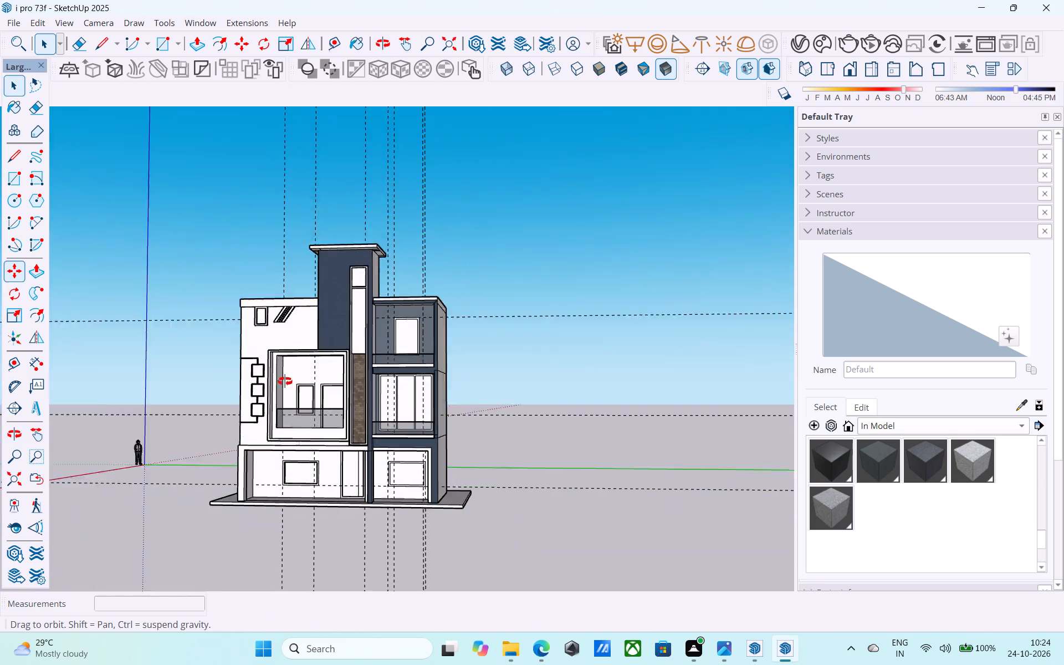
pyautogui.moveTo(285, 381); pyautogui.dragTo(273, 416, button='middle')
pyautogui.scroll(5, 363, 314)
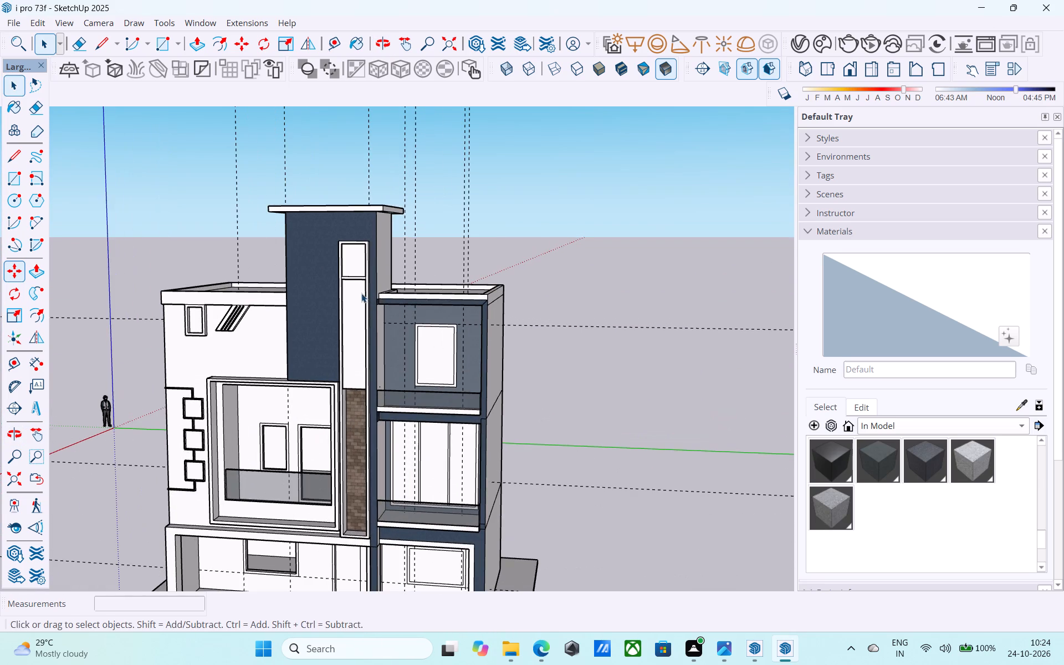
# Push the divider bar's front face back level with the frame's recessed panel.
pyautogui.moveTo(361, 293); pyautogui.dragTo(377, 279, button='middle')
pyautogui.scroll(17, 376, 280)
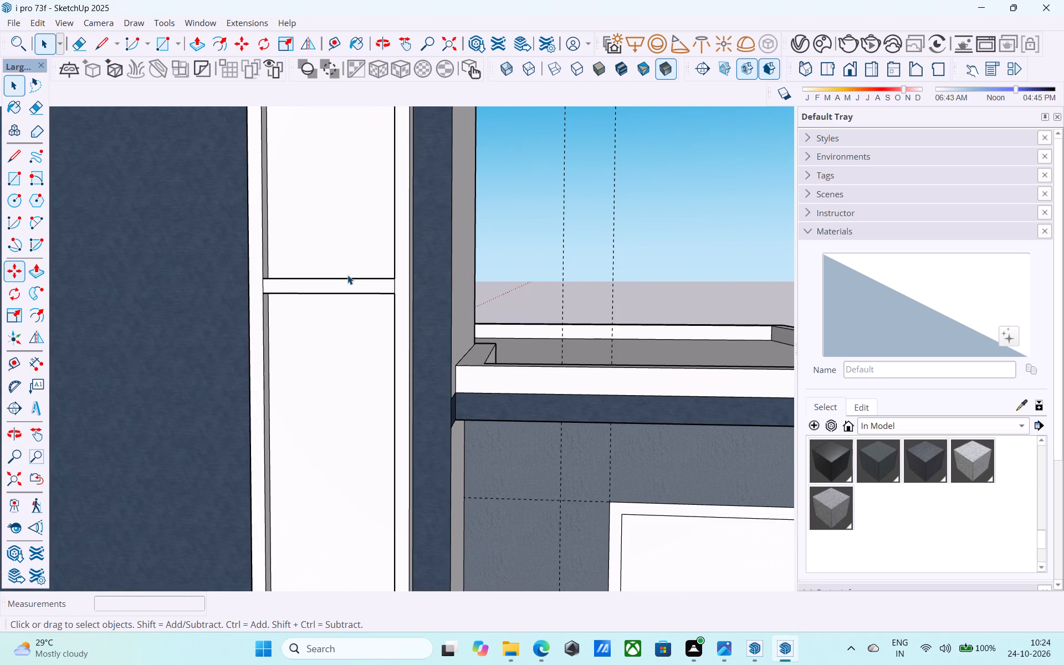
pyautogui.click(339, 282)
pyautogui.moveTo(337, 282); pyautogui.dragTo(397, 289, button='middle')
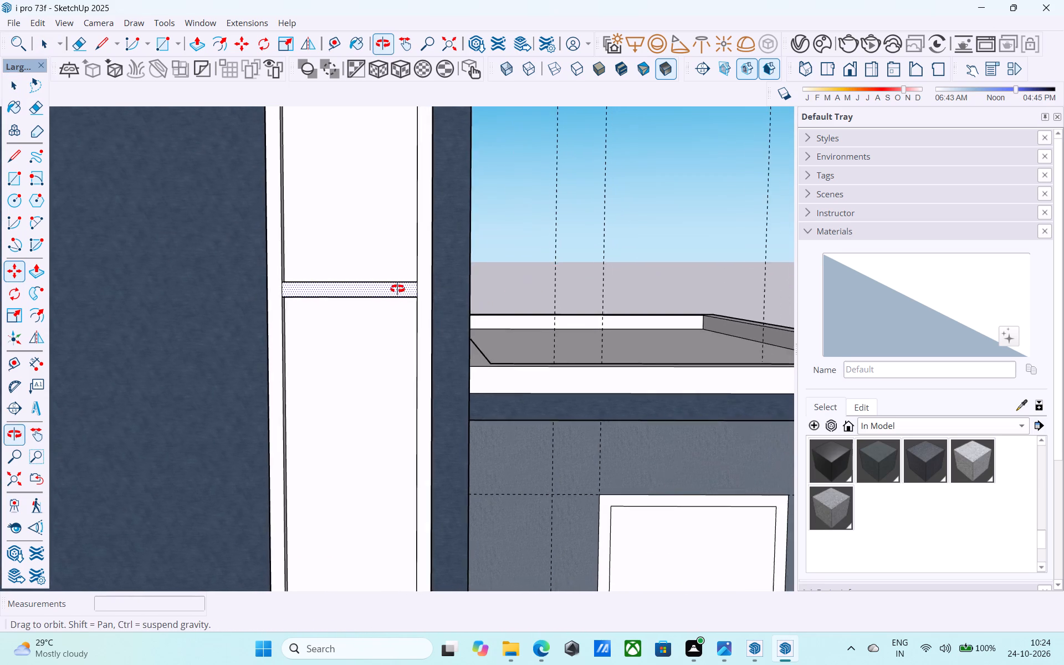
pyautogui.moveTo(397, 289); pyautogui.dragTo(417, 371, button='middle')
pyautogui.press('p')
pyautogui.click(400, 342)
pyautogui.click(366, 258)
# Copy the flat divider strip 3' straight down along the tower frame's recessed panel.
pyautogui.moveTo(372, 330); pyautogui.dragTo(354, 305, button='middle')
pyautogui.scroll(4, 354, 305)
pyautogui.press('space')
pyautogui.click(344, 330)
pyautogui.press(',')
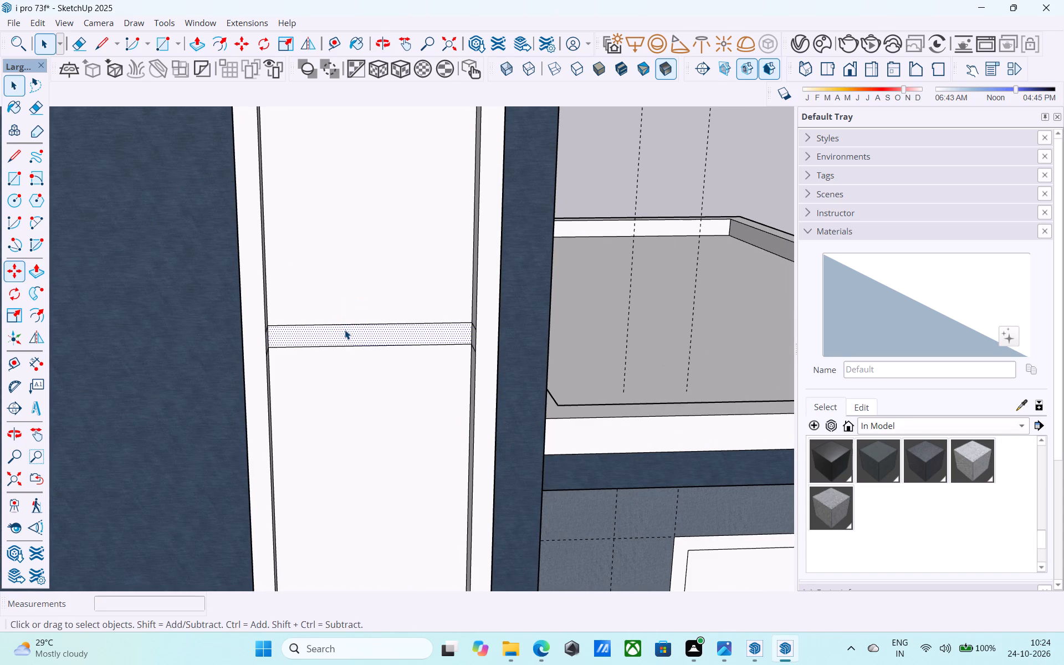
pyautogui.press('BackSpace')
pyautogui.press('m')
pyautogui.moveTo(341, 325); pyautogui.dragTo(278, 320, button='middle')
pyautogui.scroll(5, 267, 325)
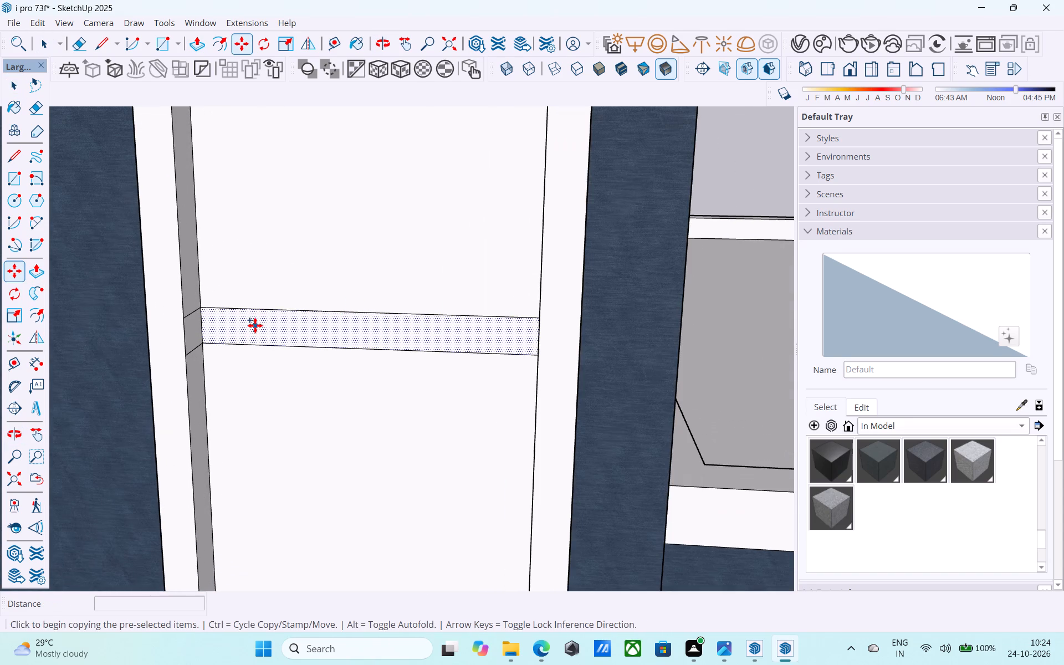
pyautogui.click(207, 309)
pyautogui.keyDown('shift'); pyautogui.moveTo(243, 366); pyautogui.dragTo(310, 188, button='middle'); pyautogui.keyUp('shift')
pyautogui.scroll(-3, 310, 187)
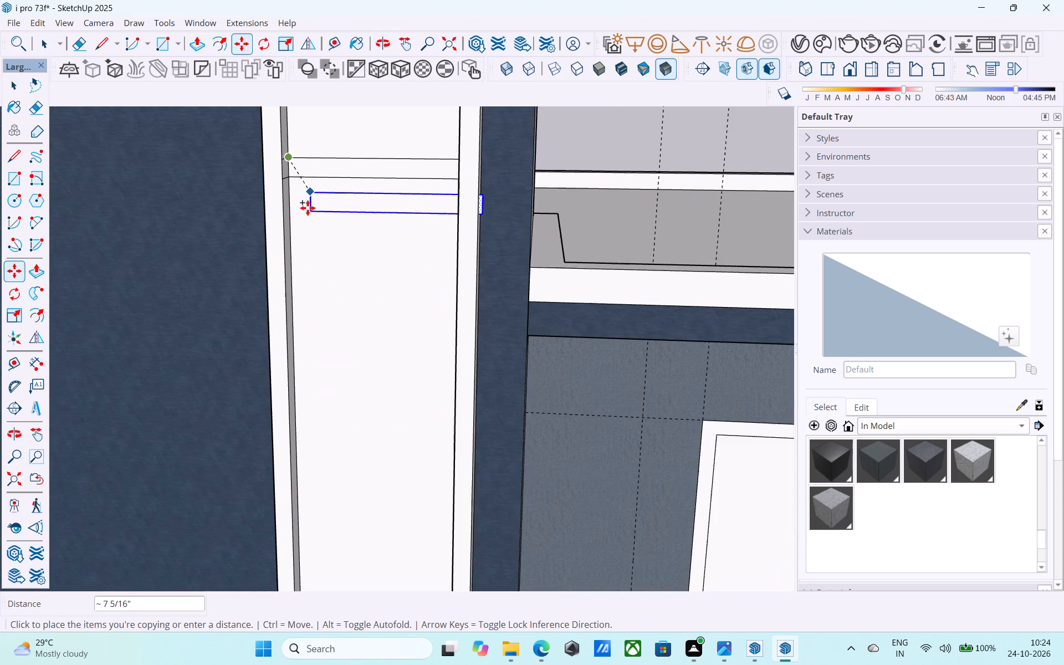
pyautogui.scroll(-7, 308, 208)
pyautogui.keyDown('shift'); pyautogui.moveTo(295, 232); pyautogui.dragTo(336, 331, button='middle'); pyautogui.keyUp('shift')
pyautogui.scroll(-8, 339, 328)
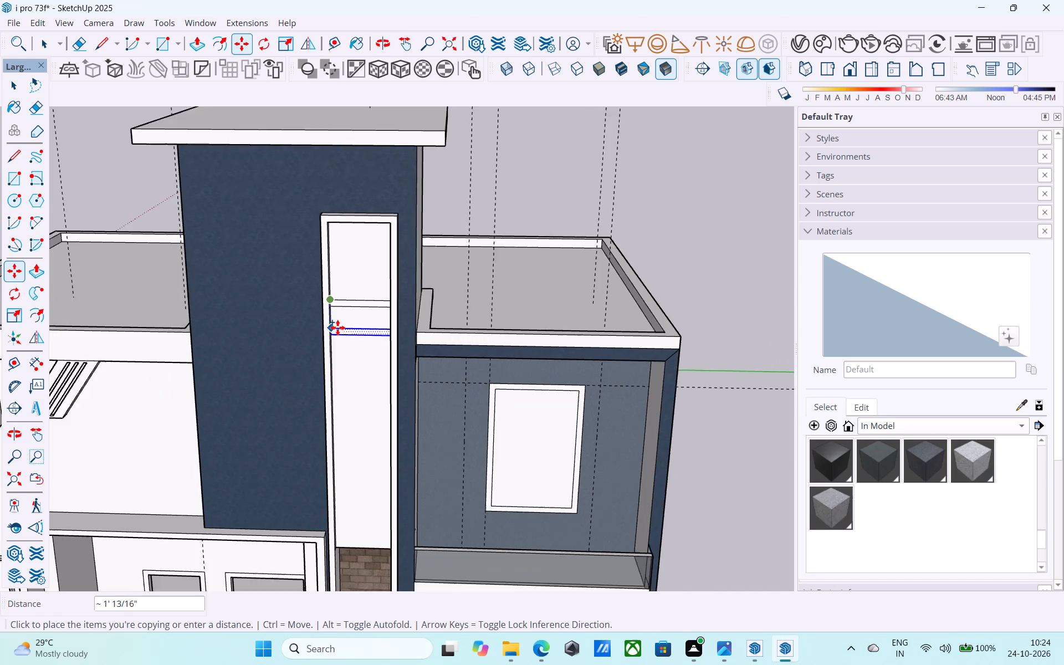
pyautogui.scroll(9, 337, 328)
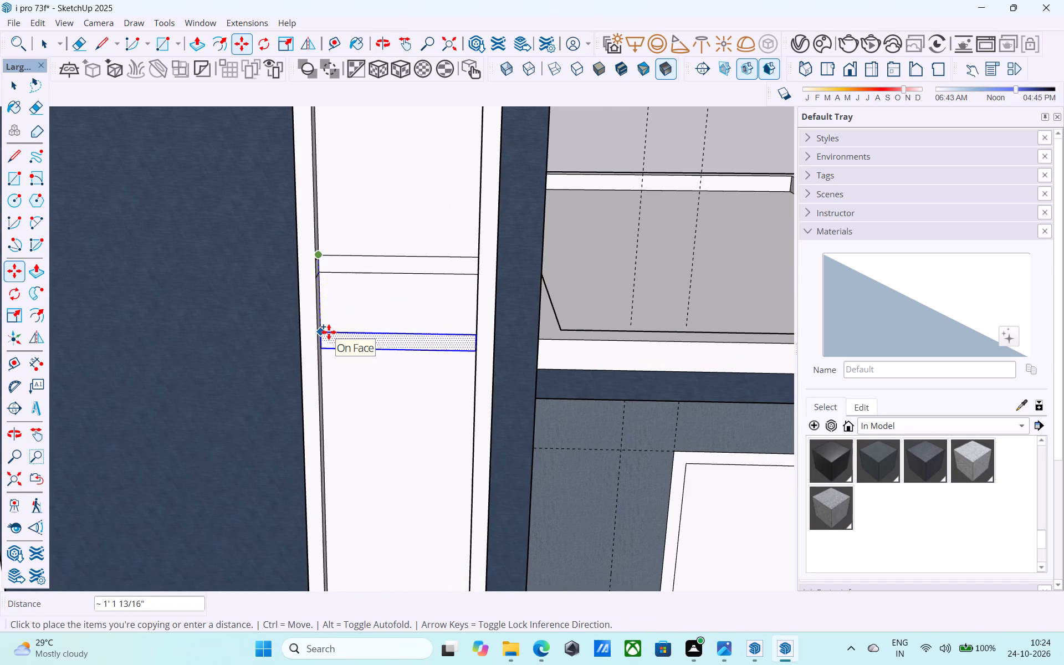
pyautogui.write("3'")
pyautogui.press('Return')
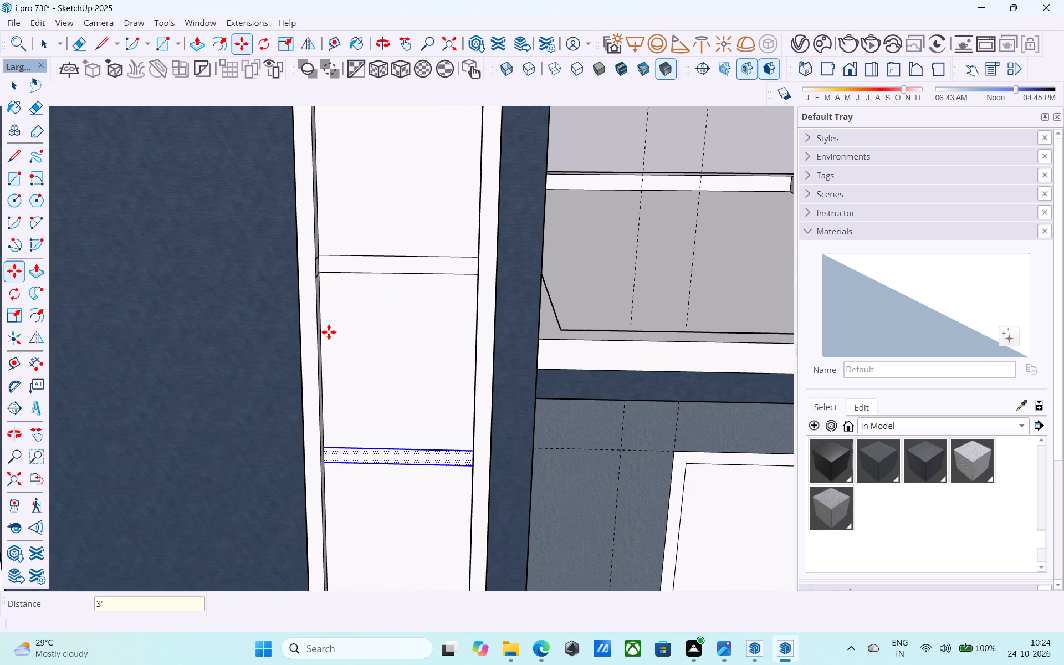
# Erase the two horizontal edges of the original upper strip, keeping the lower copy.
pyautogui.scroll(-17, 309, 314)
pyautogui.moveTo(319, 294); pyautogui.dragTo(368, 218, button='middle')
pyautogui.scroll(6, 360, 269)
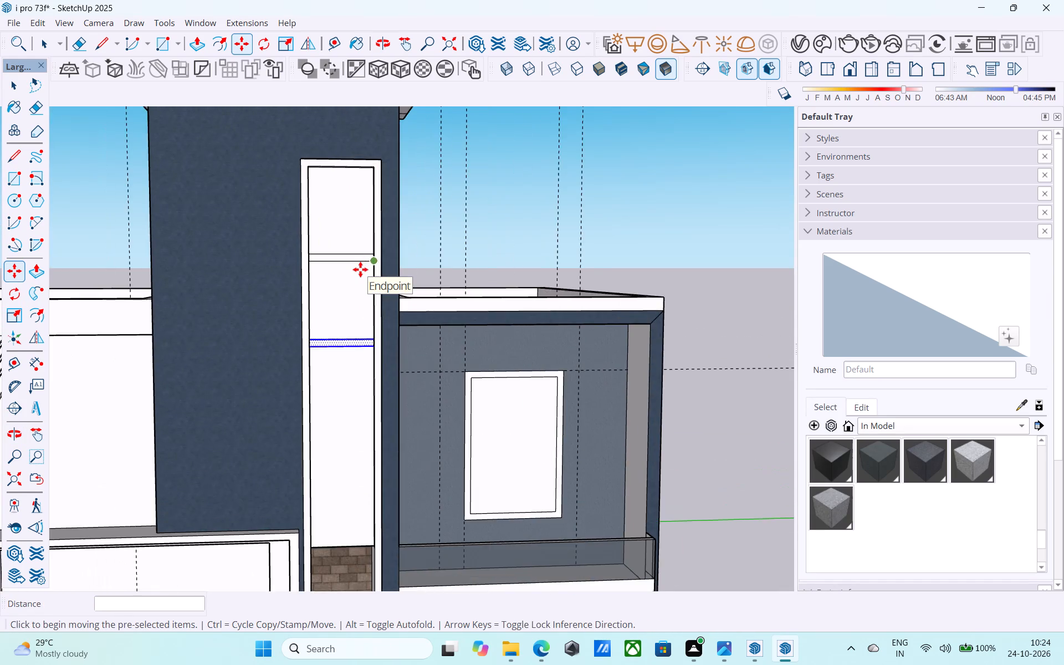
pyautogui.scroll(3, 360, 269)
pyautogui.press('e')
pyautogui.moveTo(354, 268); pyautogui.dragTo(342, 225)
pyautogui.scroll(-5, 339, 230)
# Extrude the lower strip 4" outward, flush with the tower frame's front face.
pyautogui.scroll(12, 316, 338)
pyautogui.press('space')
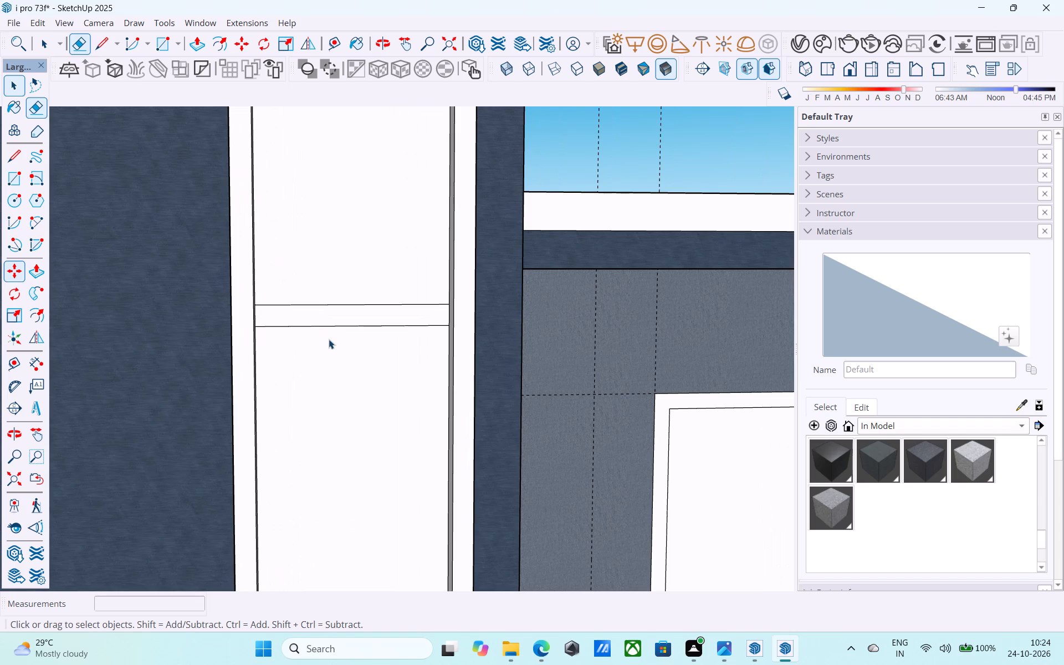
pyautogui.click(315, 322)
pyautogui.press('p')
pyautogui.click(309, 318)
pyautogui.click(237, 278)
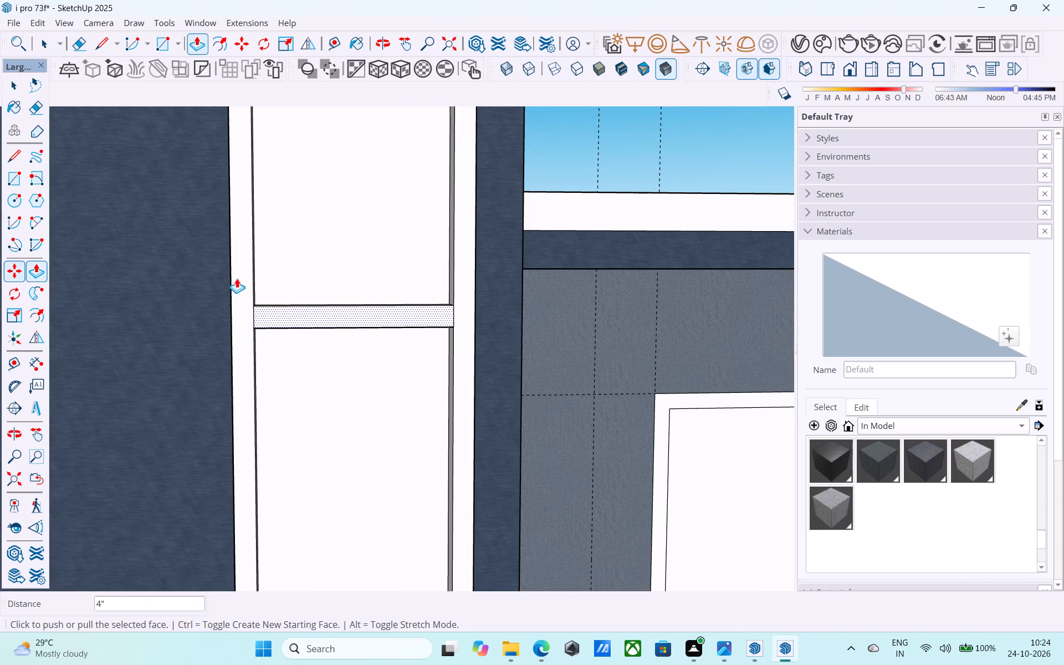
pyautogui.press('v')
pyautogui.scroll(-5, 238, 279)
pyautogui.press('space')
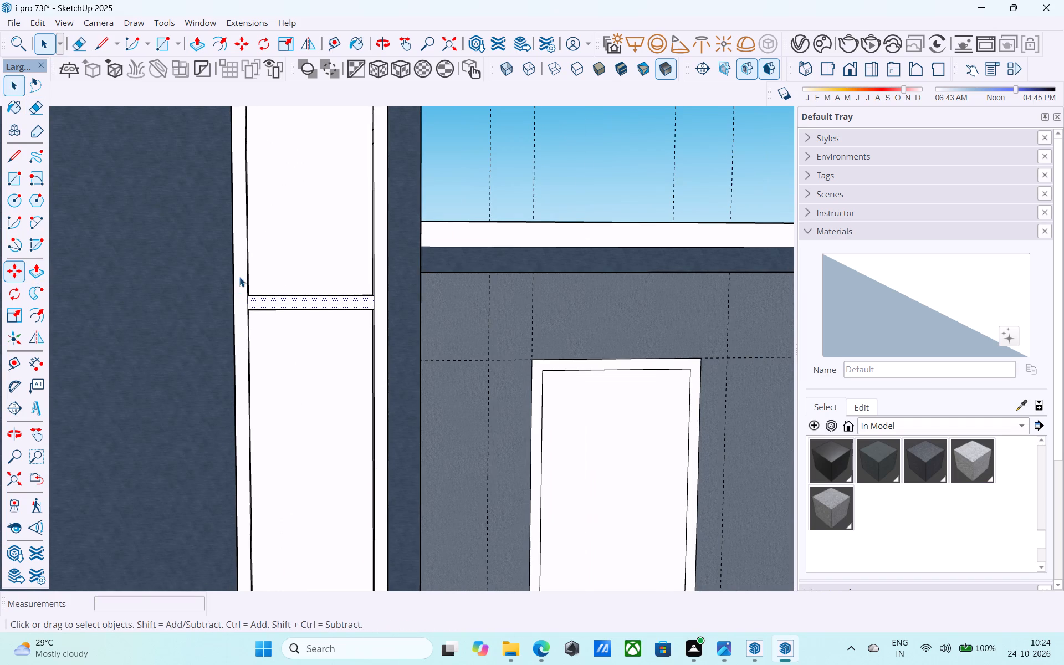
# Draw a 2' by 1' rectangle on the recessed panel, starting from the left inner corner above the divider bar.
pyautogui.scroll(-1, 239, 277)
pyautogui.moveTo(239, 277); pyautogui.dragTo(151, 373, button='middle')
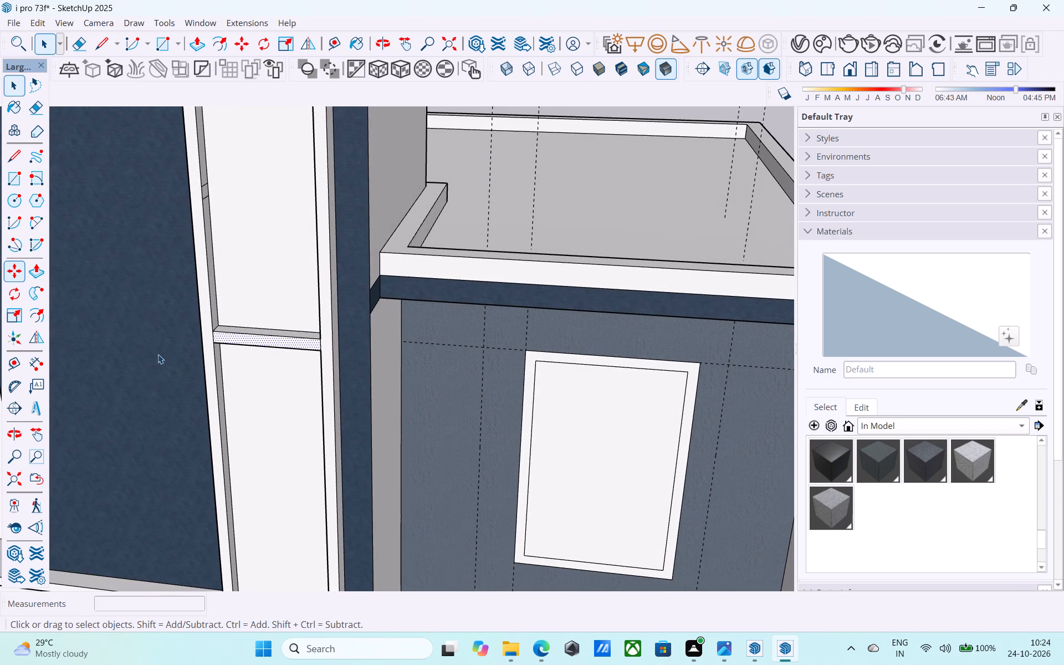
pyautogui.press('r')
pyautogui.click(219, 325)
pyautogui.scroll(-3, 264, 262)
pyautogui.moveTo(264, 262); pyautogui.dragTo(254, 319, button='middle')
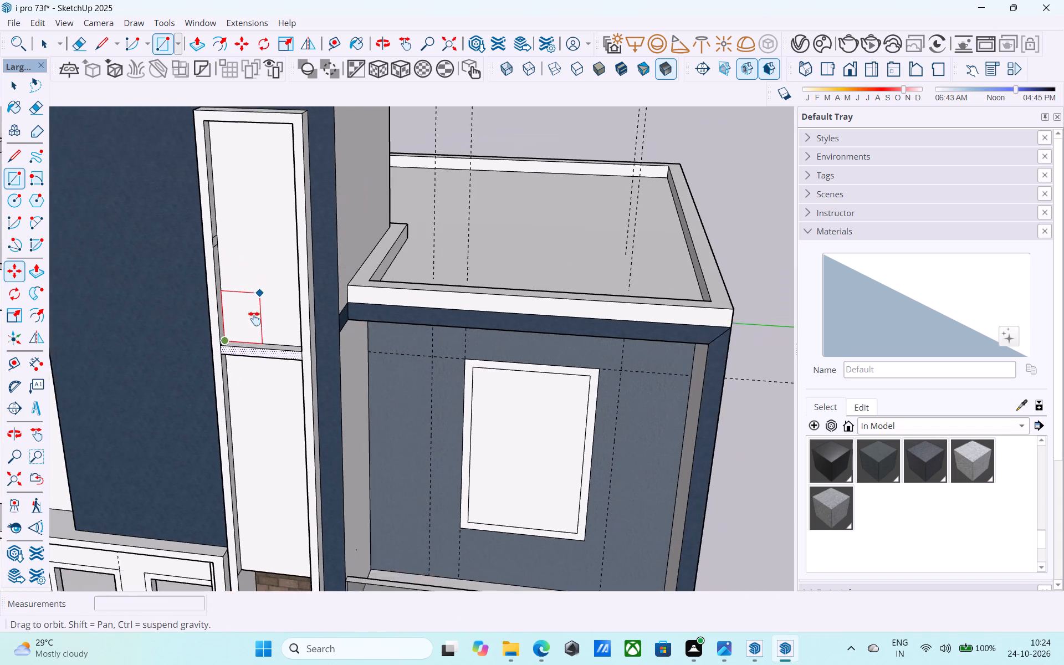
pyautogui.moveTo(254, 319); pyautogui.dragTo(255, 363, button='middle')
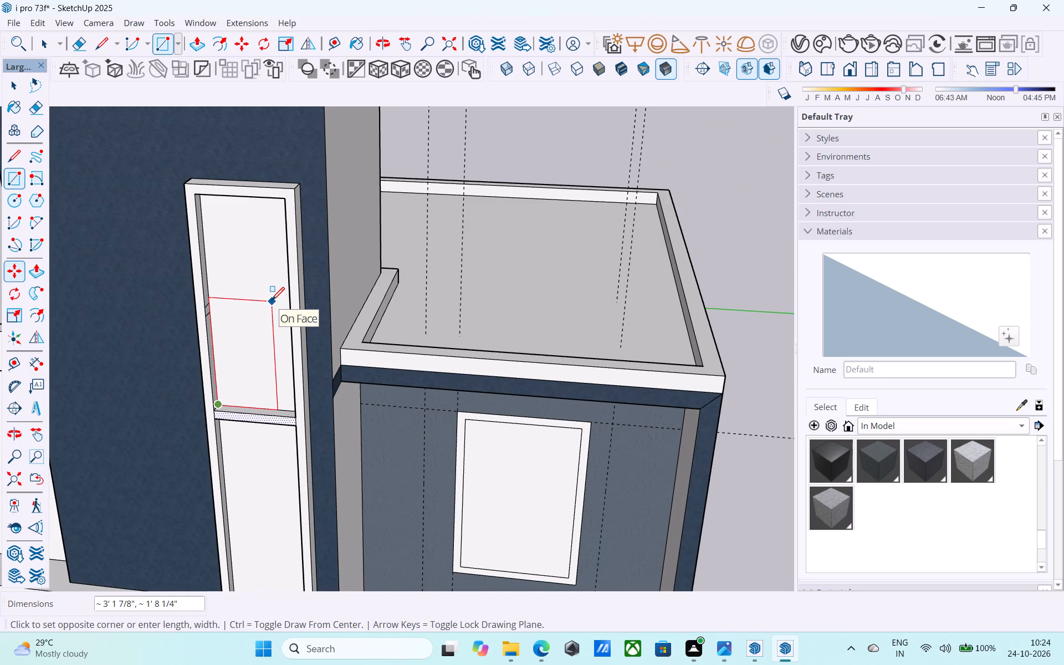
pyautogui.press('2')
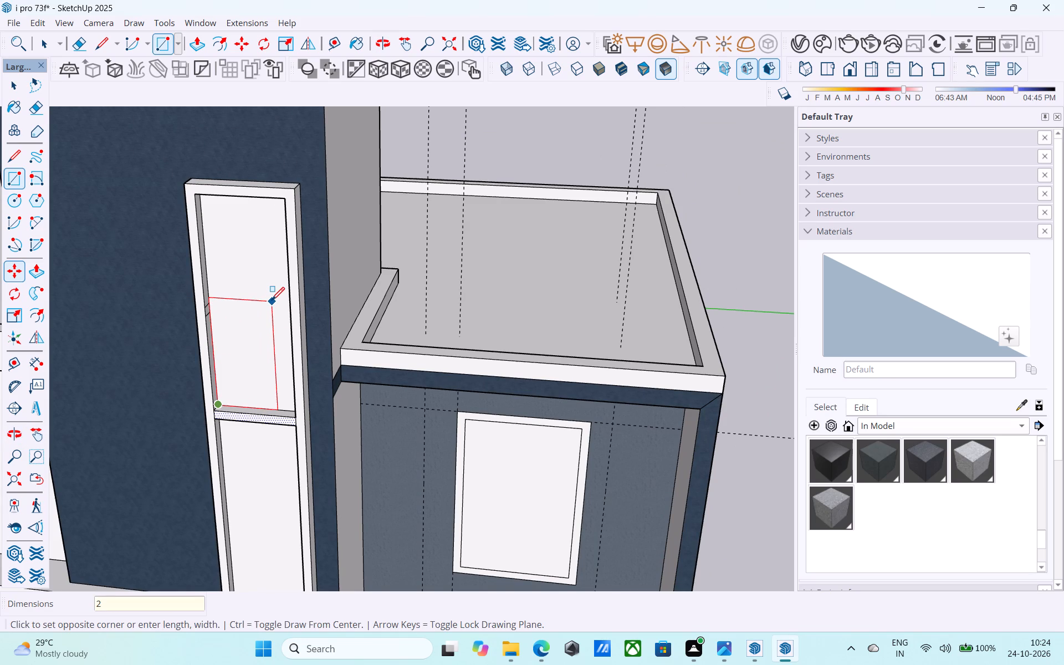
pyautogui.write("',1'")
pyautogui.press('Return')
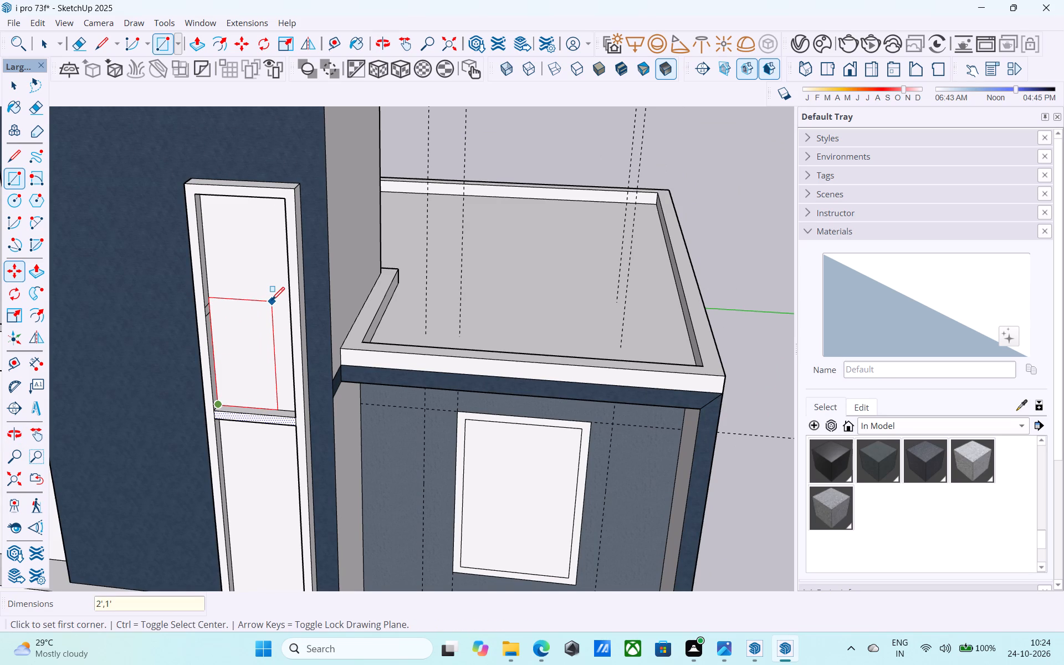
# Set the new rectangle's dimensions to 3' by 2'.
pyautogui.write("3',2'")
pyautogui.press('Return')
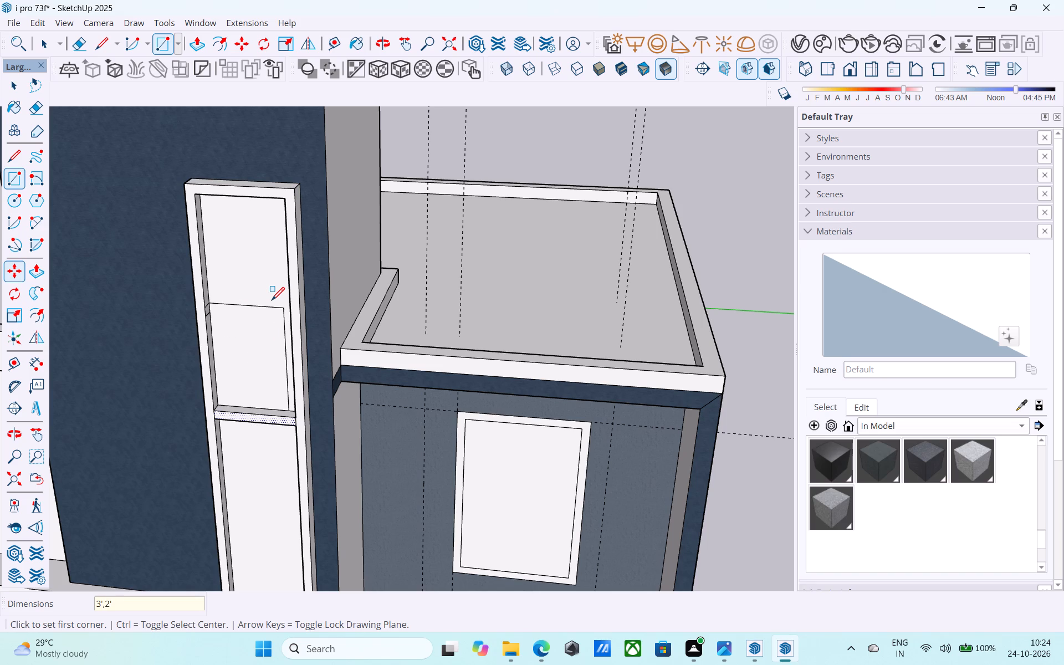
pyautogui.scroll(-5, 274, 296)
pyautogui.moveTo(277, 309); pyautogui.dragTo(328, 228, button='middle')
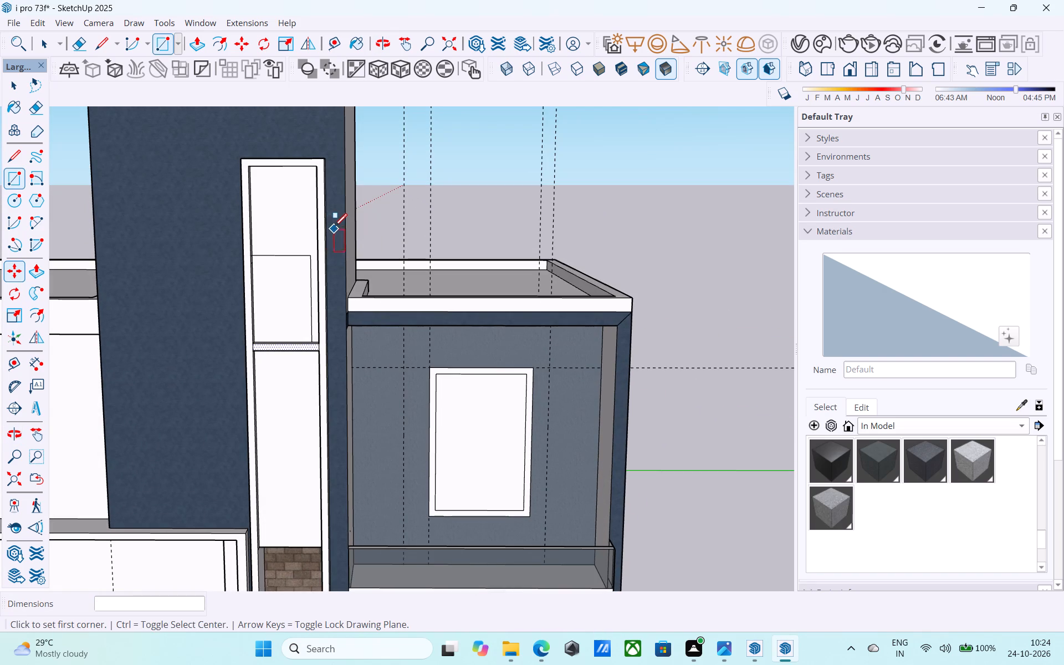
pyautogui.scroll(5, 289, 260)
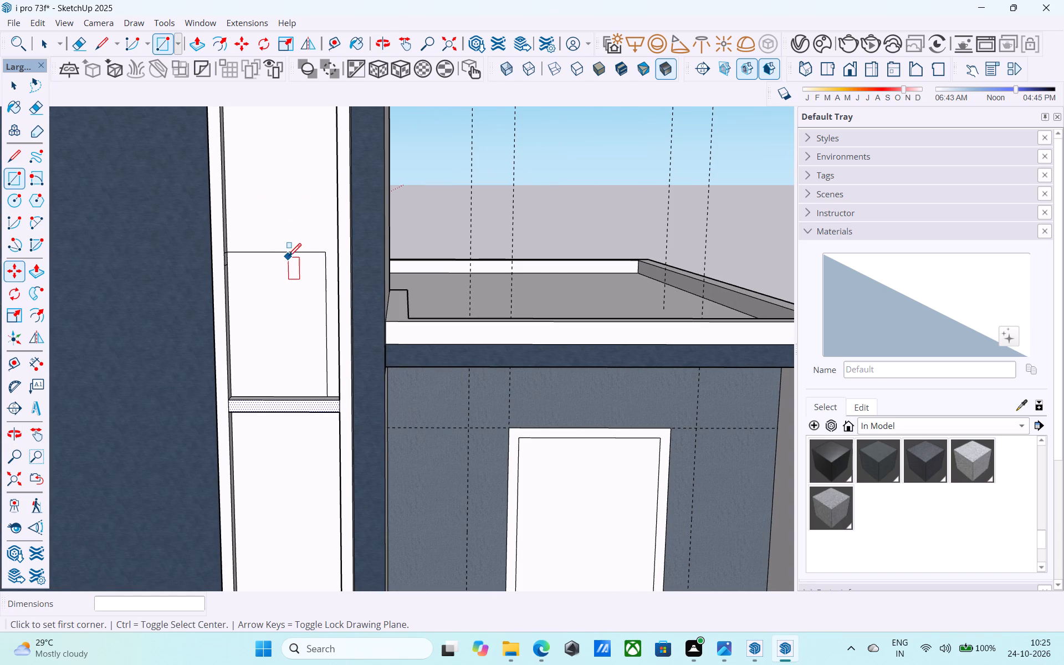
# Draw a 3' vertical line inside the rectangle, from its top edge to the divider bar, about 6" in from its right edge.
pyautogui.press('l')
pyautogui.click(274, 252)
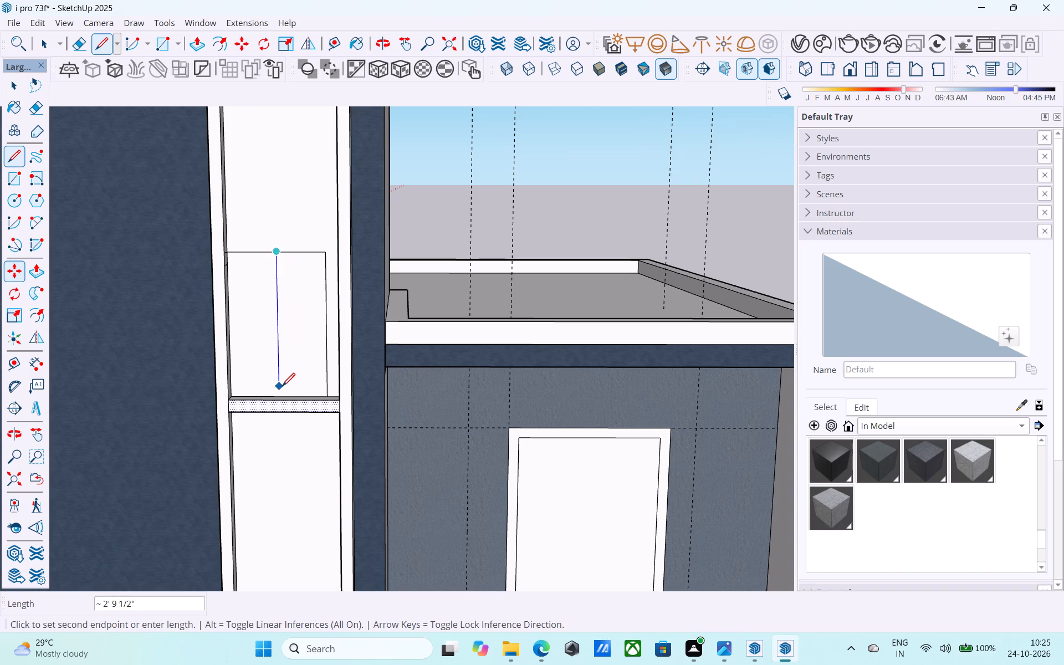
pyautogui.press('l')
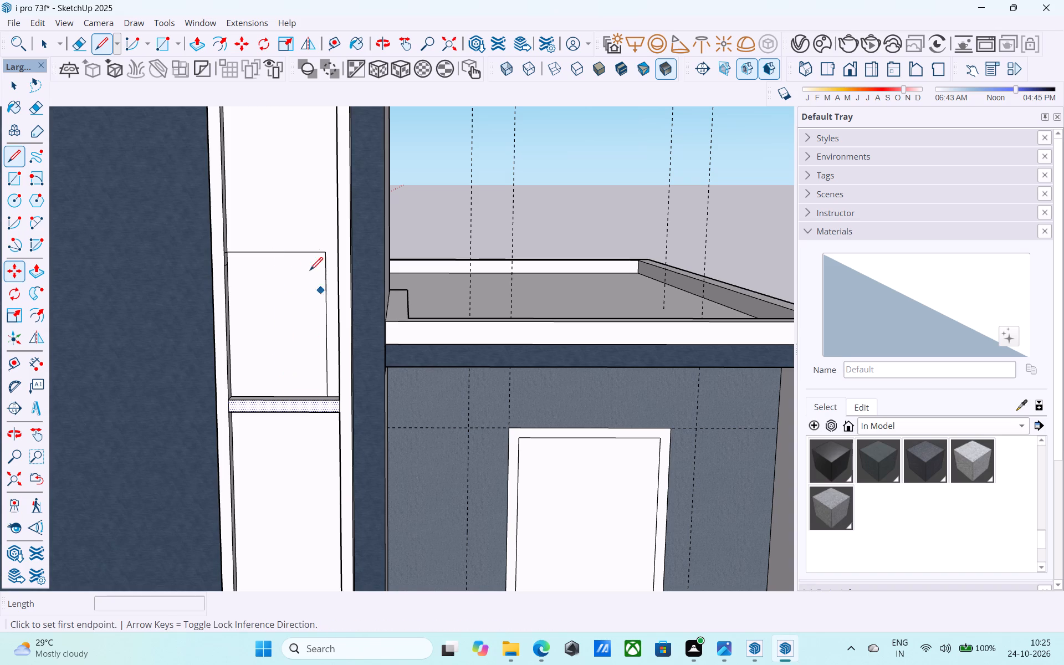
pyautogui.click(300, 252)
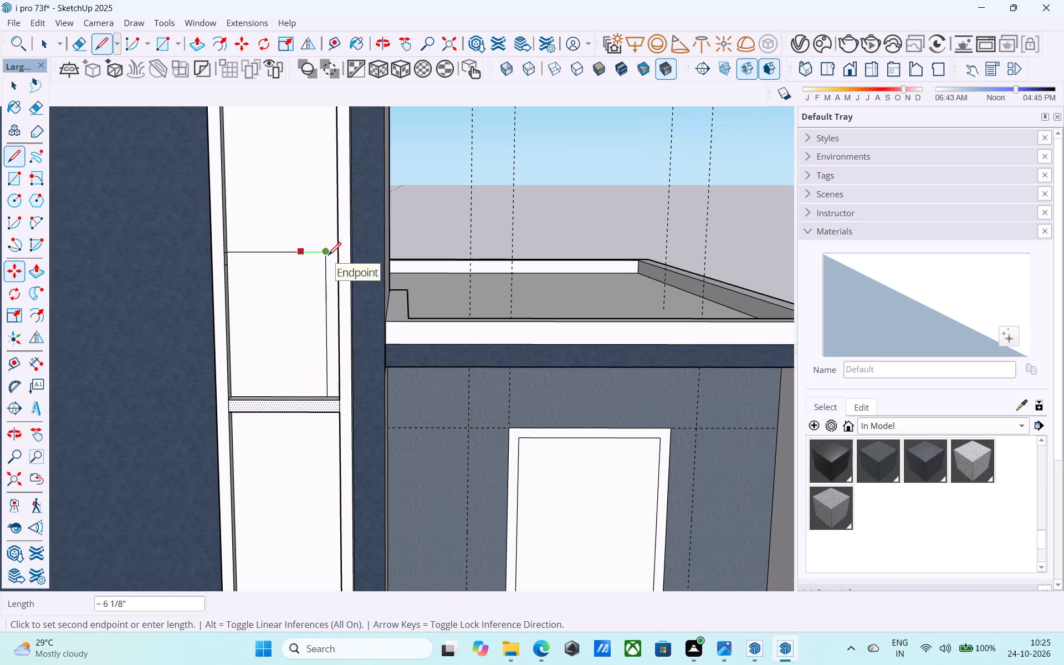
pyautogui.moveTo(304, 326); pyautogui.dragTo(294, 383, button='middle')
pyautogui.scroll(5, 295, 387)
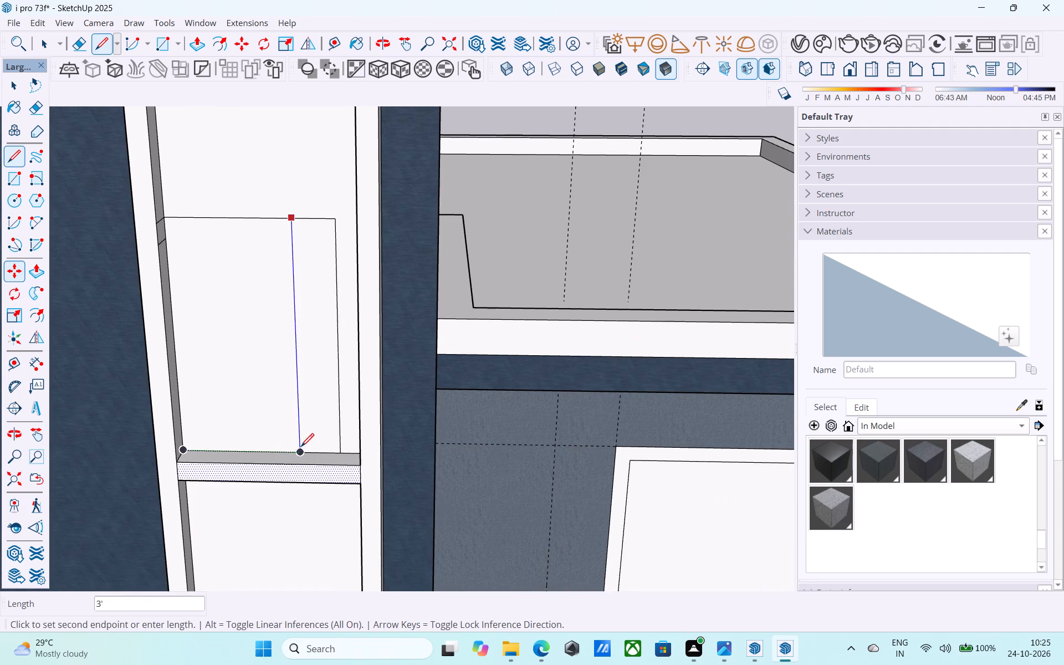
pyautogui.click(301, 448)
# Erase the rectangle's original right edge and the leftover top edge beyond the new vertical line.
pyautogui.press('space')
pyautogui.press('e')
pyautogui.click(334, 238)
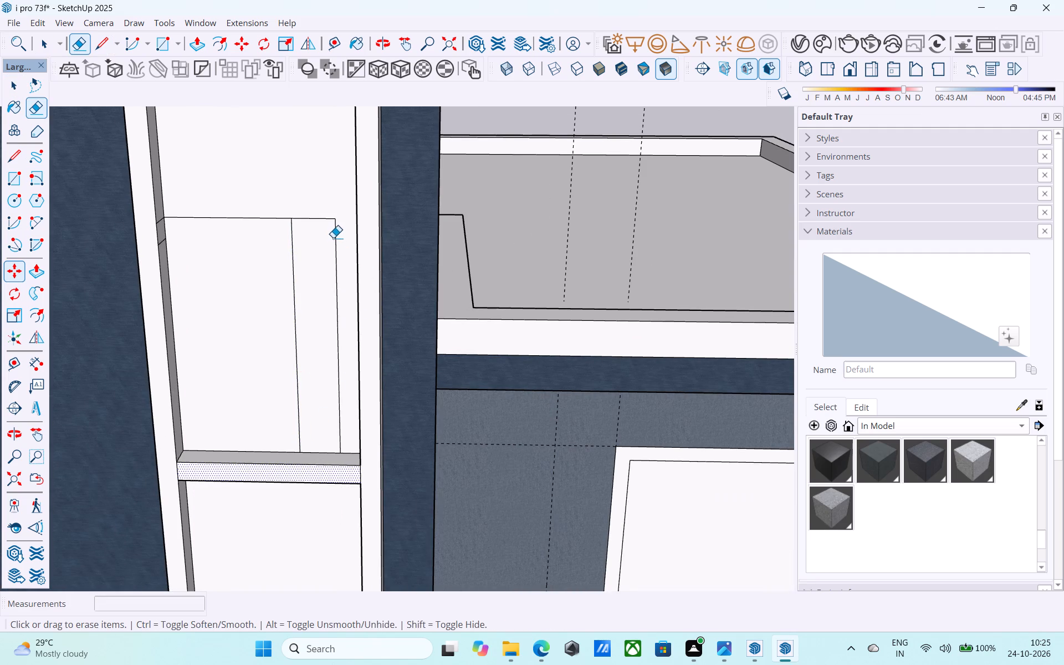
pyautogui.moveTo(326, 226); pyautogui.dragTo(323, 212)
pyautogui.click(336, 232)
pyautogui.press('space')
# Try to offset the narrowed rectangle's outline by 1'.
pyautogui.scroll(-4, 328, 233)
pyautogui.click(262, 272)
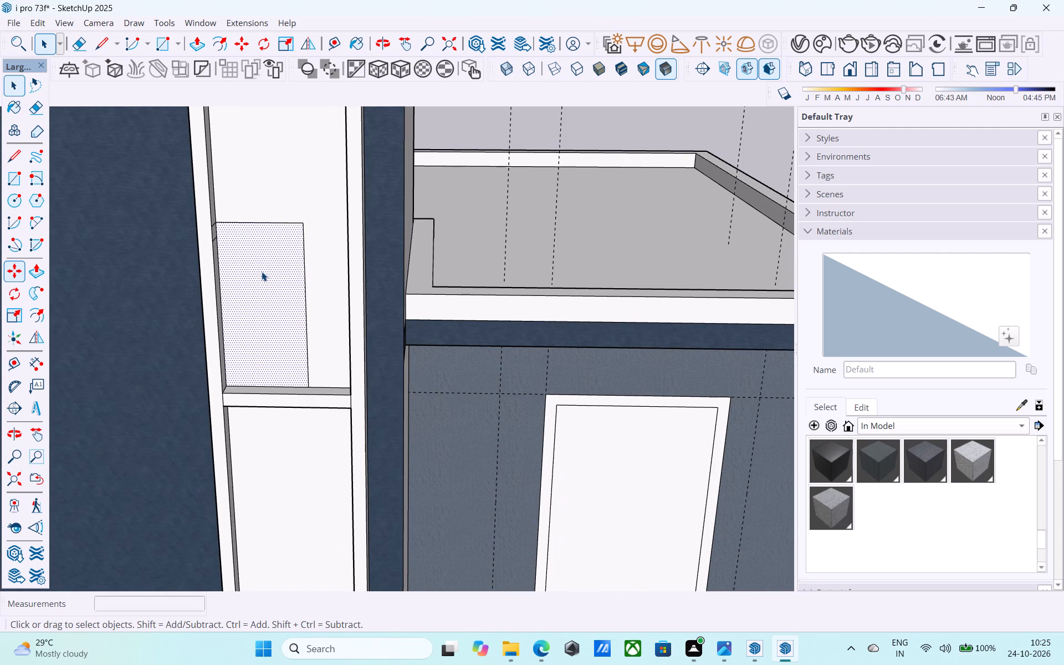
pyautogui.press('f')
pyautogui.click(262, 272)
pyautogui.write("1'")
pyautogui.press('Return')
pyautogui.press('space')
# Offset the narrowed rectangle's outline 1" inward.
pyautogui.press('f')
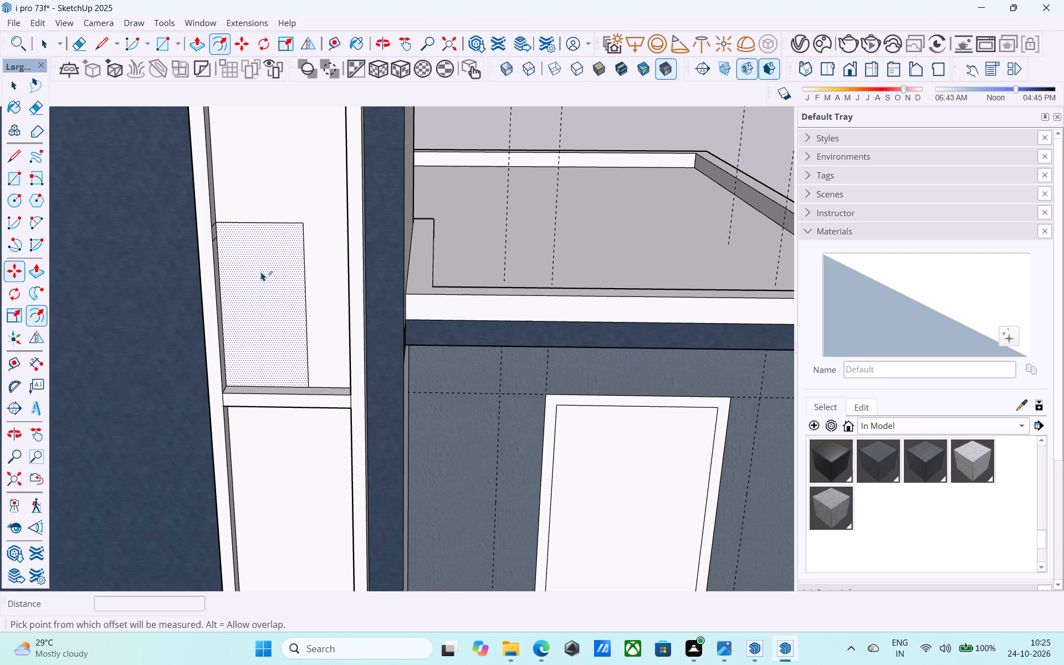
pyautogui.click(261, 272)
pyautogui.write('1"')
pyautogui.press('Return')
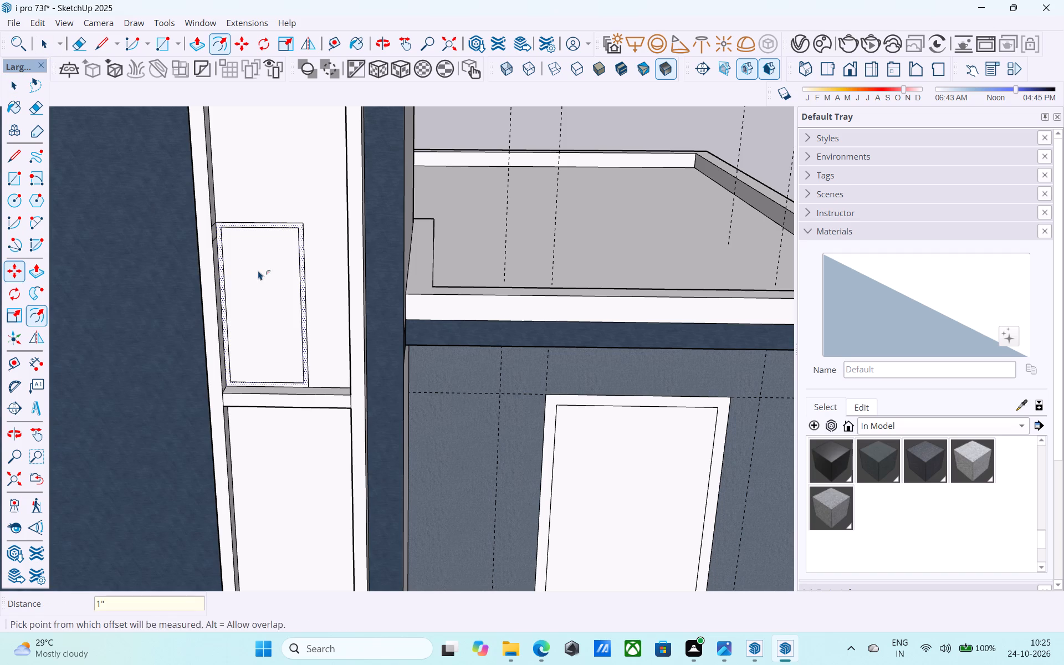
# Push the inner rectangle's face about 4" inward to form a recess.
pyautogui.press('space')
pyautogui.click(258, 270)
pyautogui.press('p')
pyautogui.click(263, 280)
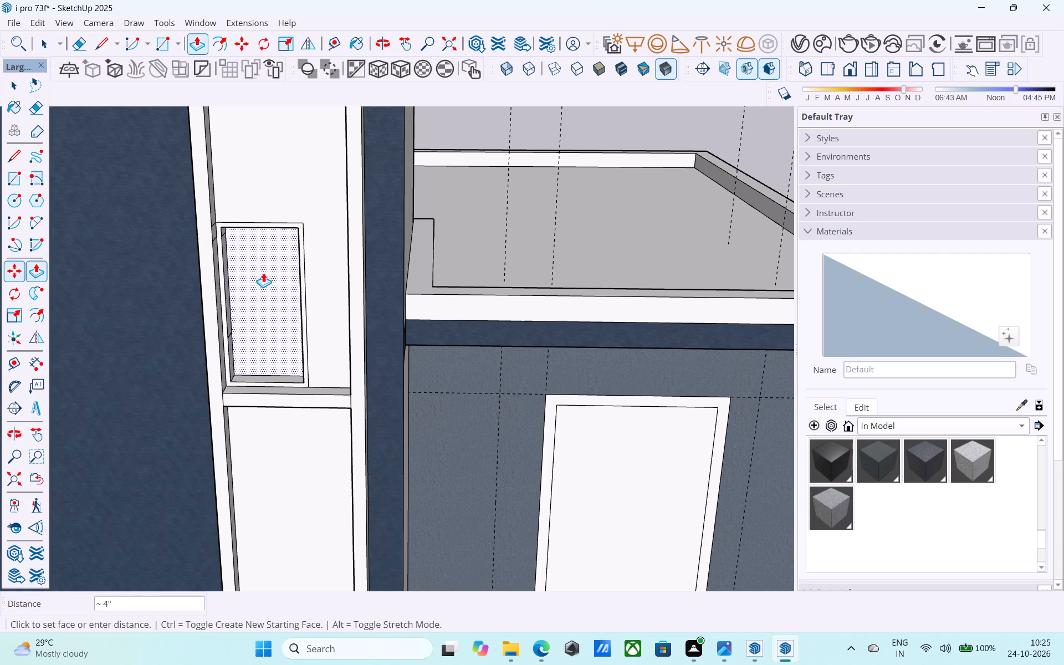
pyautogui.click(263, 273)
pyautogui.press('space')
# Erase the stray short edges on the tower frame's inner left side and on the recess's left side.
pyautogui.moveTo(264, 290); pyautogui.dragTo(229, 212, button='middle')
pyautogui.scroll(4, 226, 212)
pyautogui.press('e')
pyautogui.scroll(4, 228, 207)
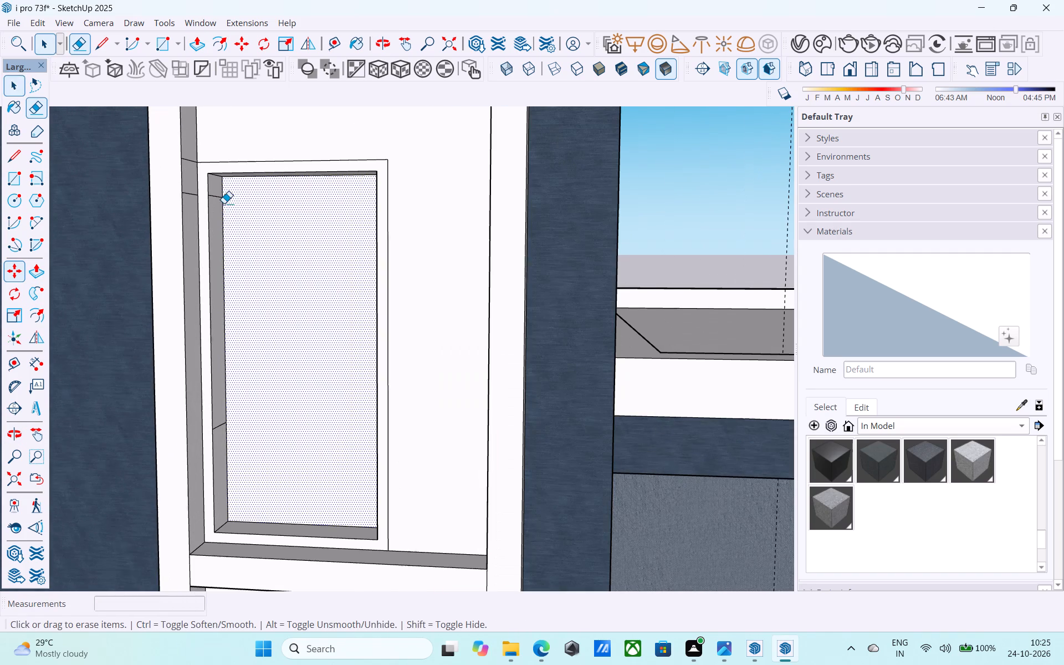
pyautogui.click(184, 196)
pyautogui.moveTo(188, 191); pyautogui.dragTo(191, 197)
pyautogui.moveTo(188, 165); pyautogui.dragTo(192, 146)
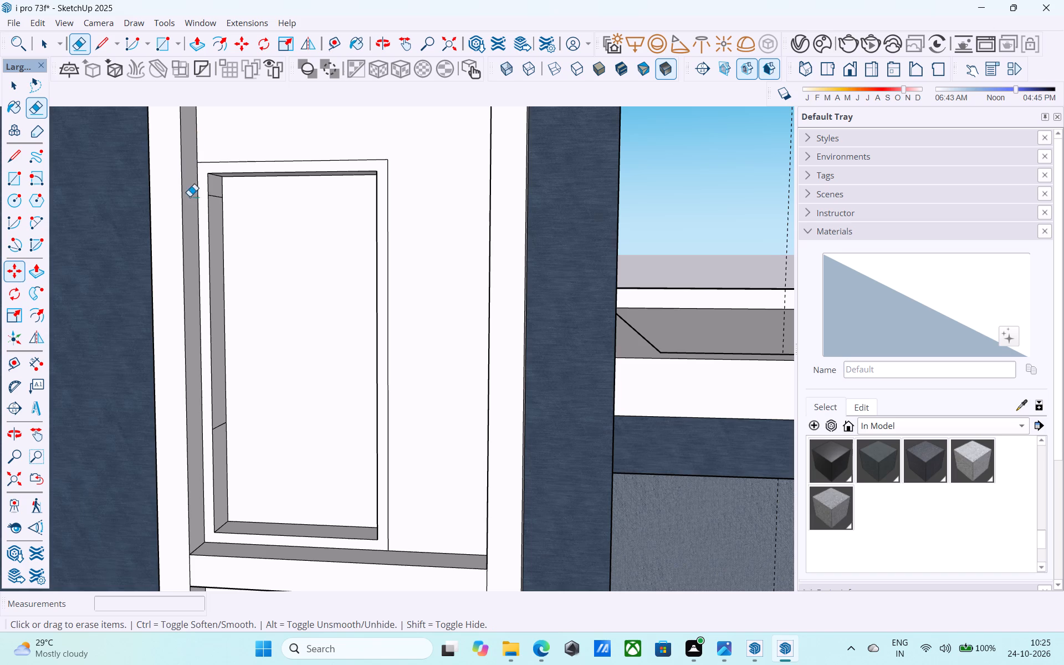
pyautogui.moveTo(225, 325); pyautogui.dragTo(195, 307, button='middle')
pyautogui.moveTo(209, 190); pyautogui.dragTo(208, 200)
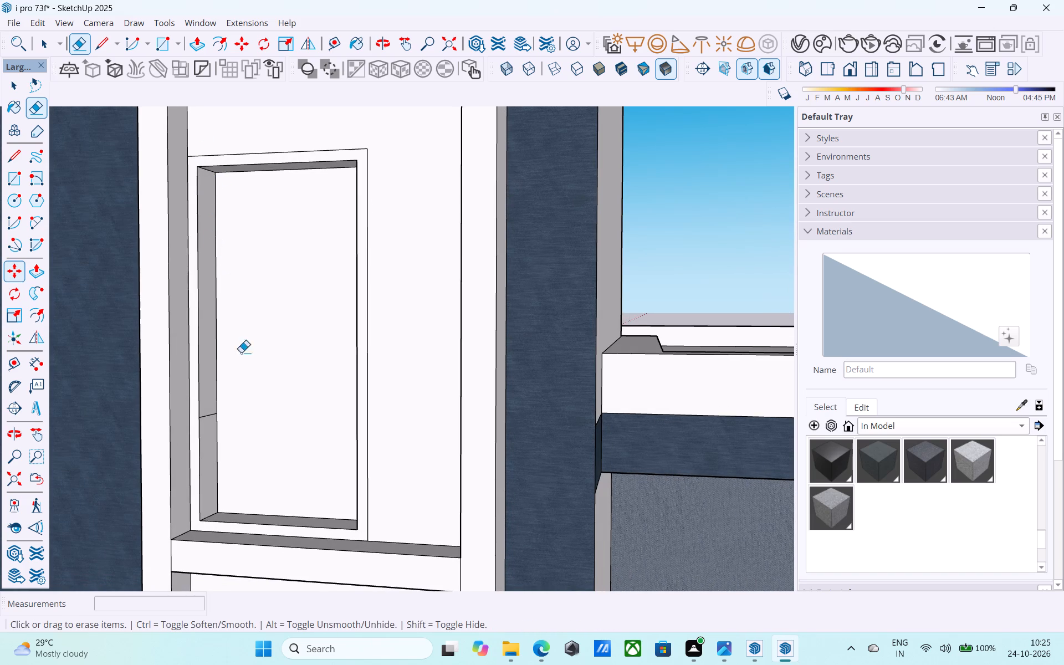
pyautogui.moveTo(214, 419); pyautogui.dragTo(209, 413)
# Paint the recess's back face with the in-model material ThomThom - ShoesRubber2.
pyautogui.moveTo(274, 361); pyautogui.dragTo(548, 331, button='middle')
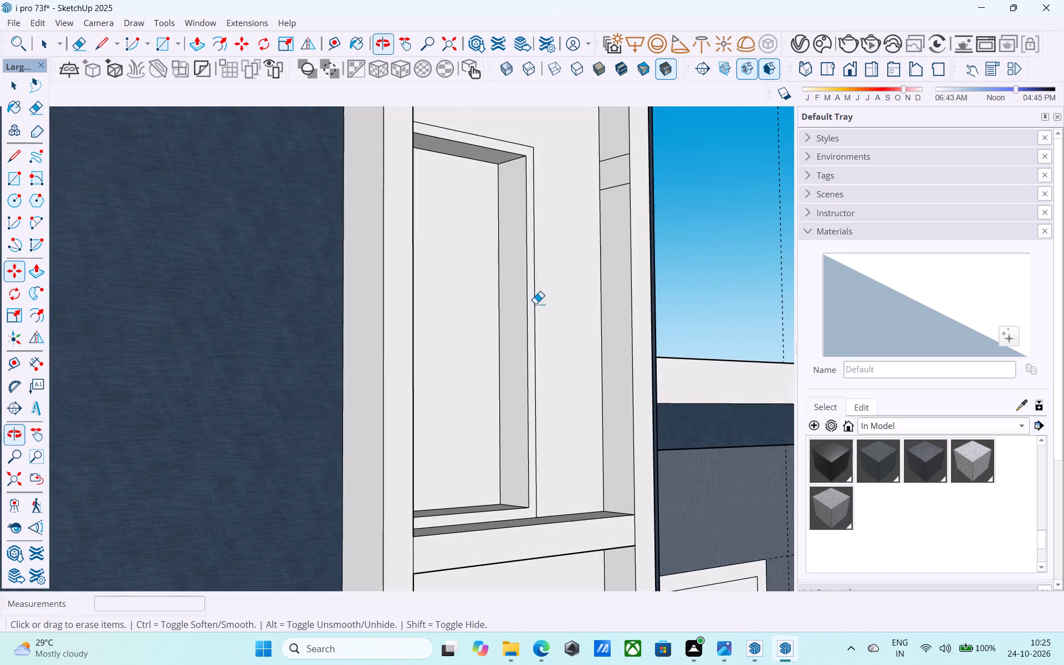
pyautogui.scroll(-5, 487, 250)
pyautogui.scroll(1, 486, 250)
pyautogui.scroll(-11, 324, 251)
pyautogui.scroll(1, 270, 259)
pyautogui.scroll(-3, 270, 259)
pyautogui.moveTo(285, 263); pyautogui.dragTo(60, 323, button='middle')
pyautogui.scroll(4, 229, 290)
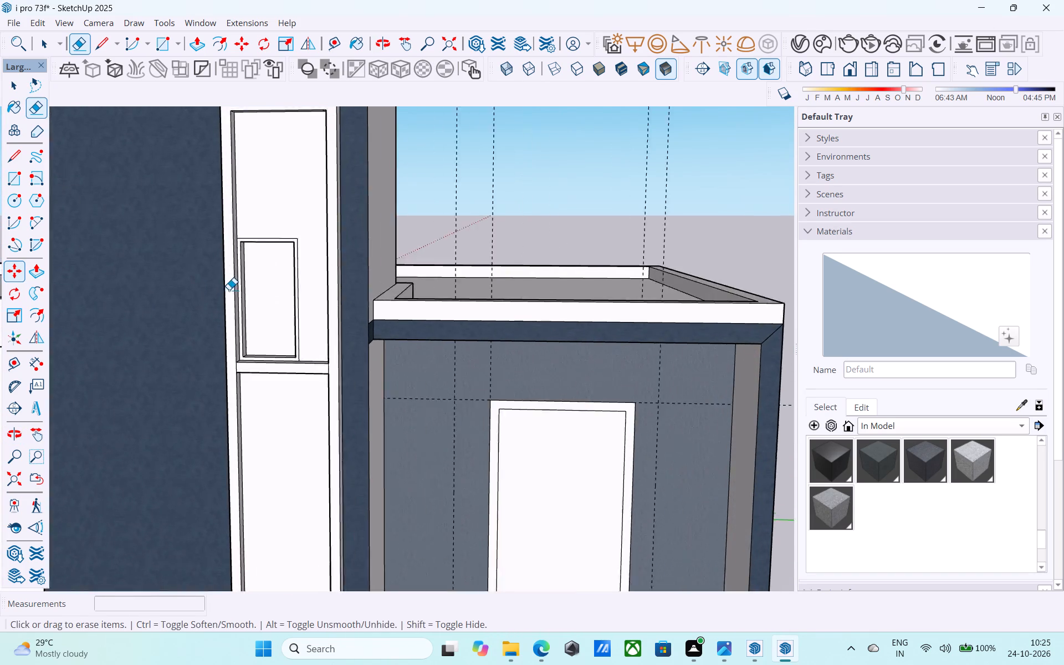
pyautogui.scroll(-5, 229, 290)
pyautogui.click(842, 458)
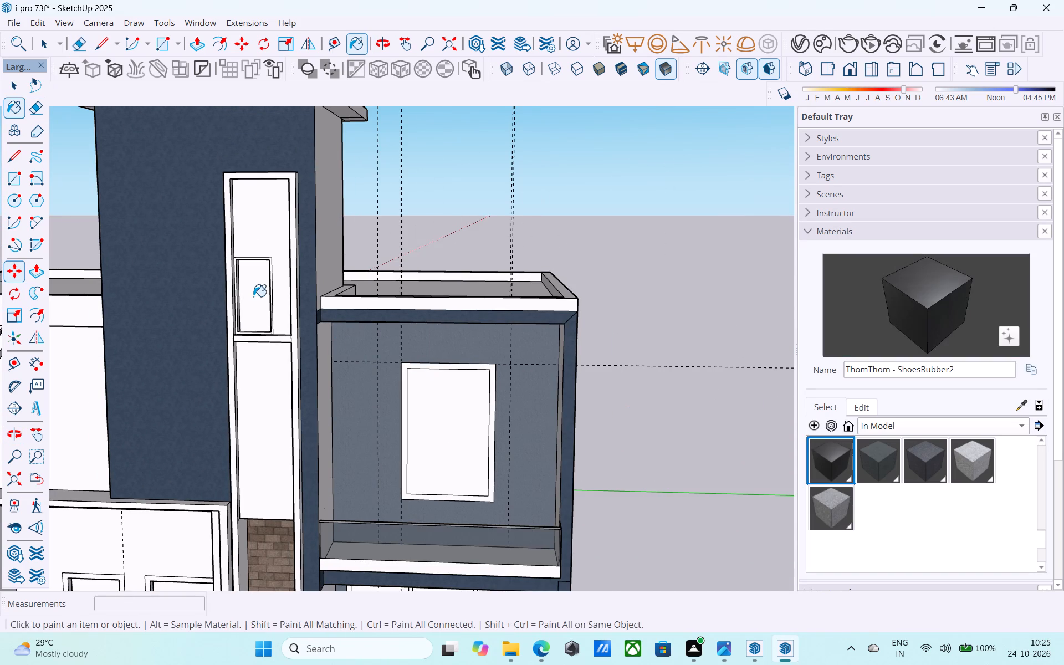
pyautogui.scroll(5, 253, 296)
pyautogui.click(253, 296)
pyautogui.moveTo(239, 282); pyautogui.dragTo(235, 274, button='middle')
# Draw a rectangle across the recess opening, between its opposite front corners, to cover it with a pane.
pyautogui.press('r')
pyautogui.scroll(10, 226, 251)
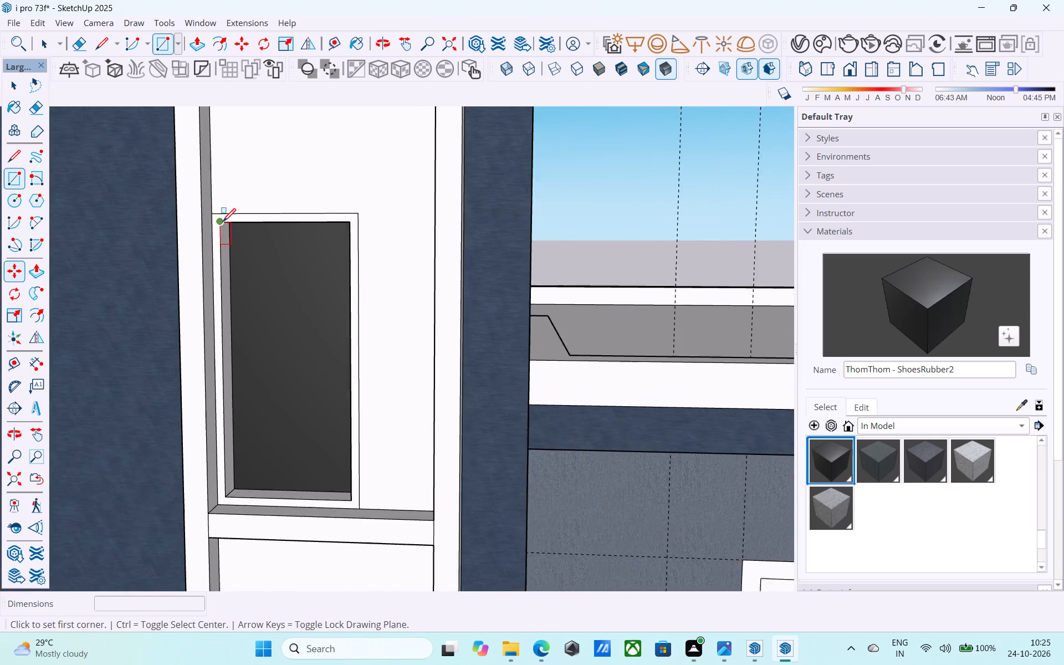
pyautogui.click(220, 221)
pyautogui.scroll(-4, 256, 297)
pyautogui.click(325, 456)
# Examine the tower frame and its new panel within the whole front elevation from several angles.
pyautogui.scroll(-6, 321, 426)
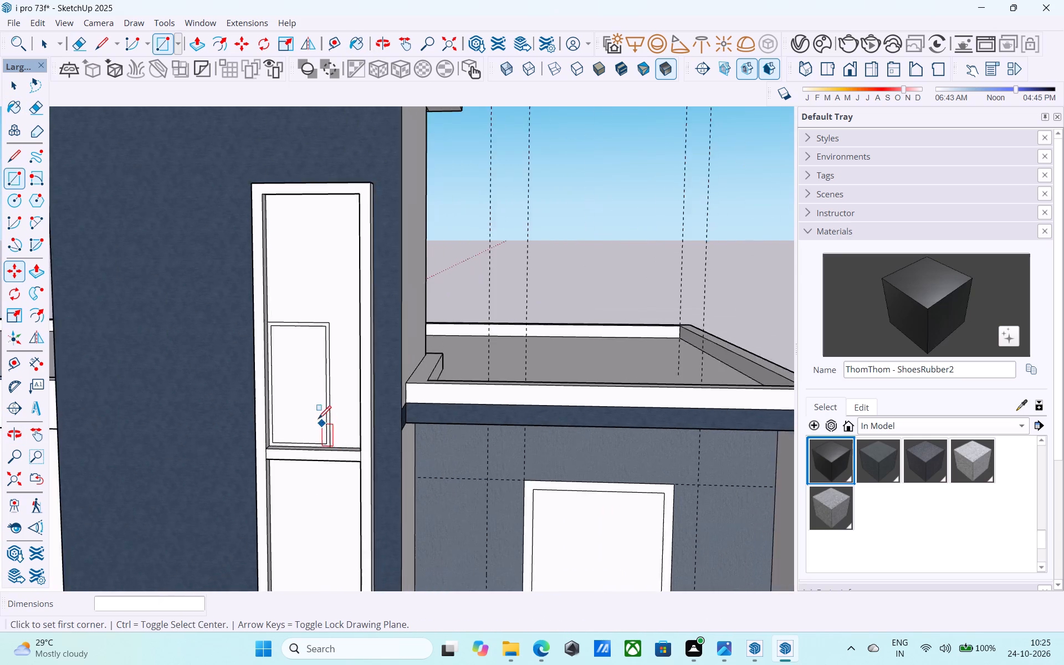
pyautogui.scroll(-11, 318, 420)
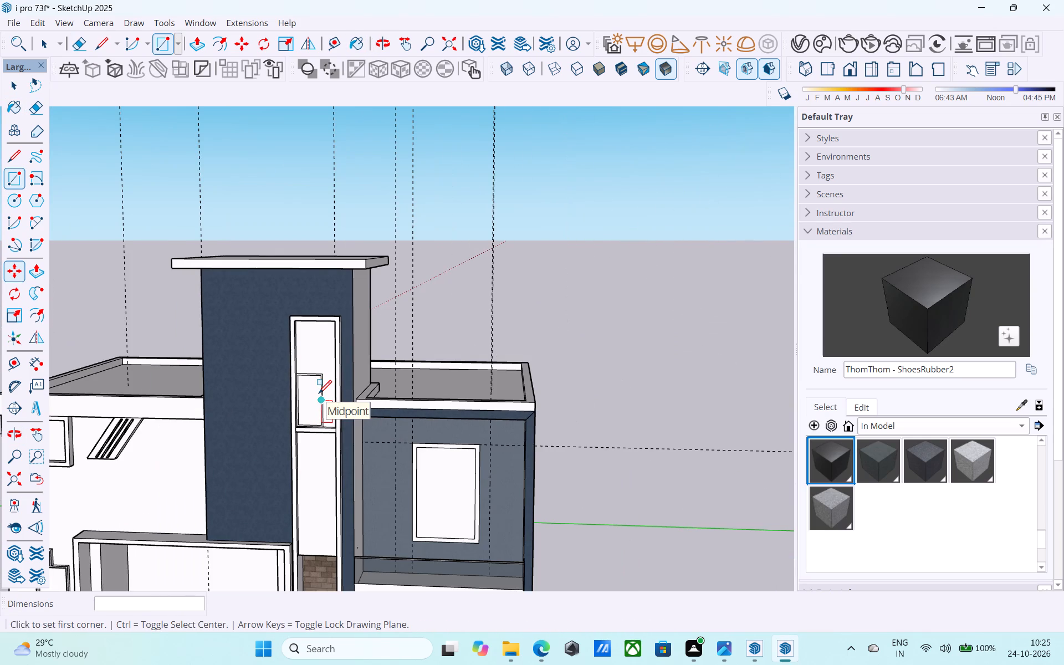
pyautogui.scroll(11, 319, 395)
pyautogui.scroll(-10, 309, 379)
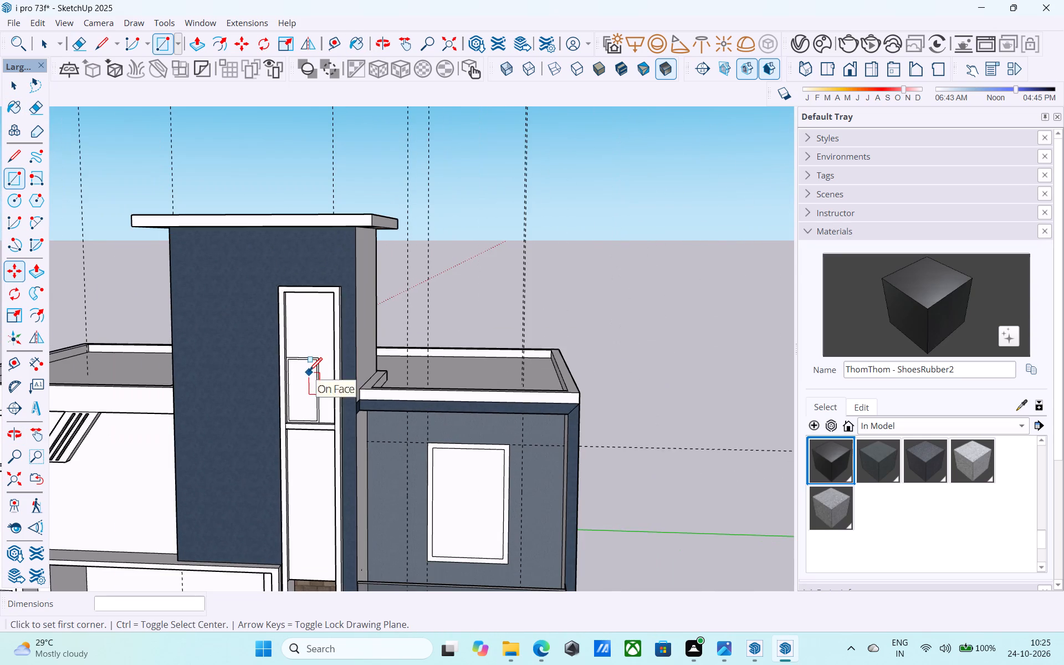
pyautogui.scroll(-11, 309, 372)
pyautogui.moveTo(324, 326); pyautogui.dragTo(417, 327, button='middle')
pyautogui.scroll(9, 330, 402)
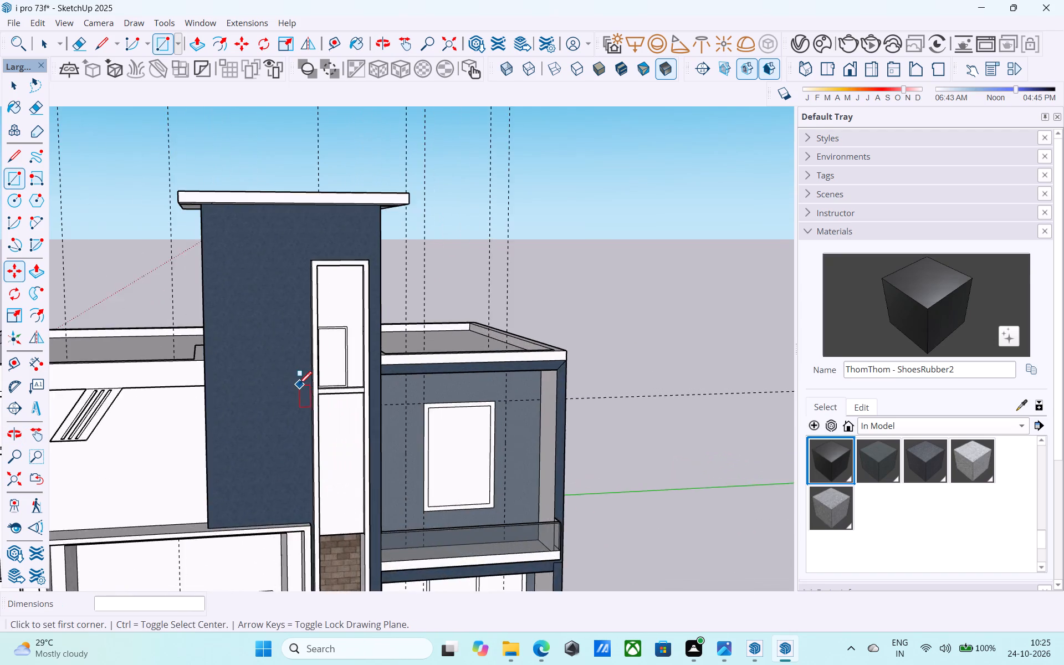
pyautogui.scroll(3, 299, 386)
pyautogui.press('space')
pyautogui.scroll(1, 296, 376)
pyautogui.scroll(-6, 347, 316)
pyautogui.moveTo(327, 344); pyautogui.dragTo(400, 248, button='middle')
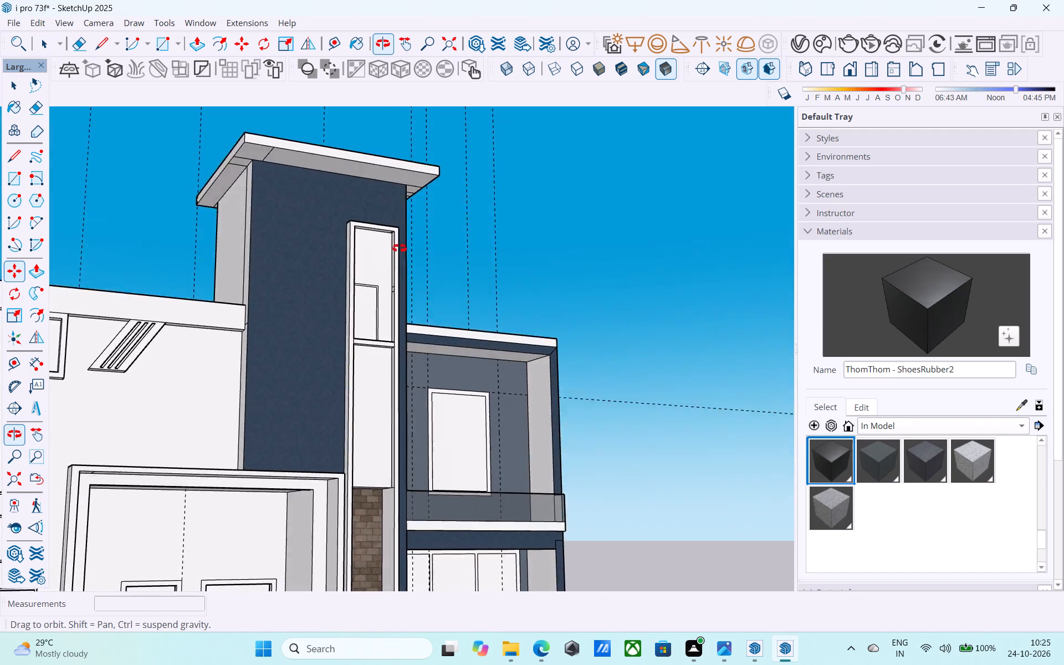
pyautogui.moveTo(400, 248); pyautogui.dragTo(425, 310, button='middle')
# Paint the tower's front face with the Fabric material Carpet_04_1K.
pyautogui.click(932, 427)
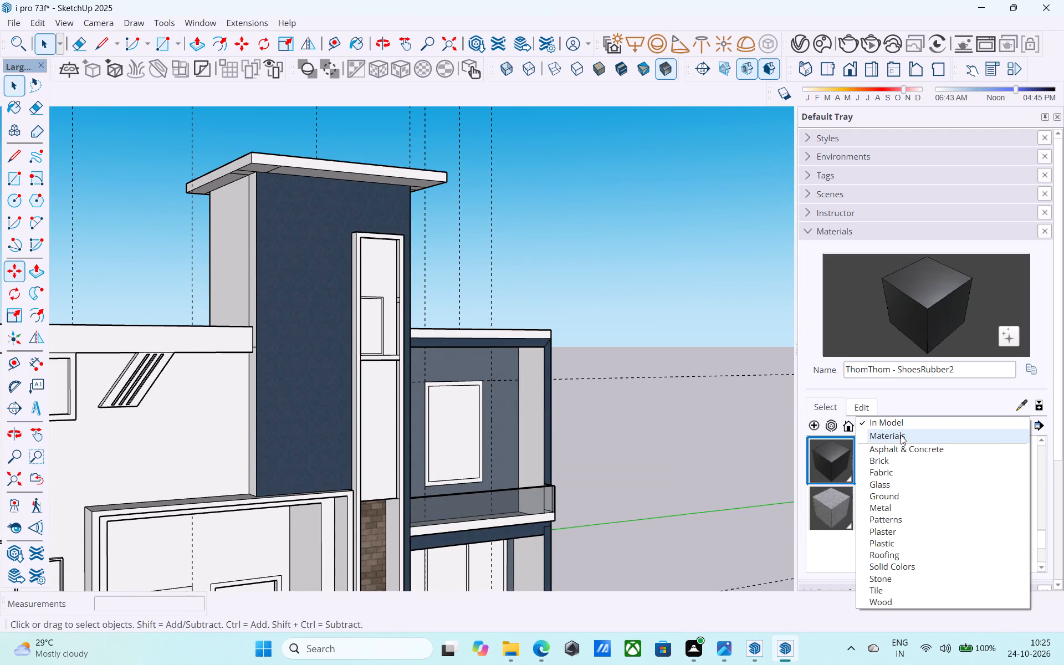
pyautogui.click(892, 476)
pyautogui.click(872, 462)
pyautogui.click(336, 262)
pyautogui.moveTo(332, 268); pyautogui.dragTo(279, 284, button='middle')
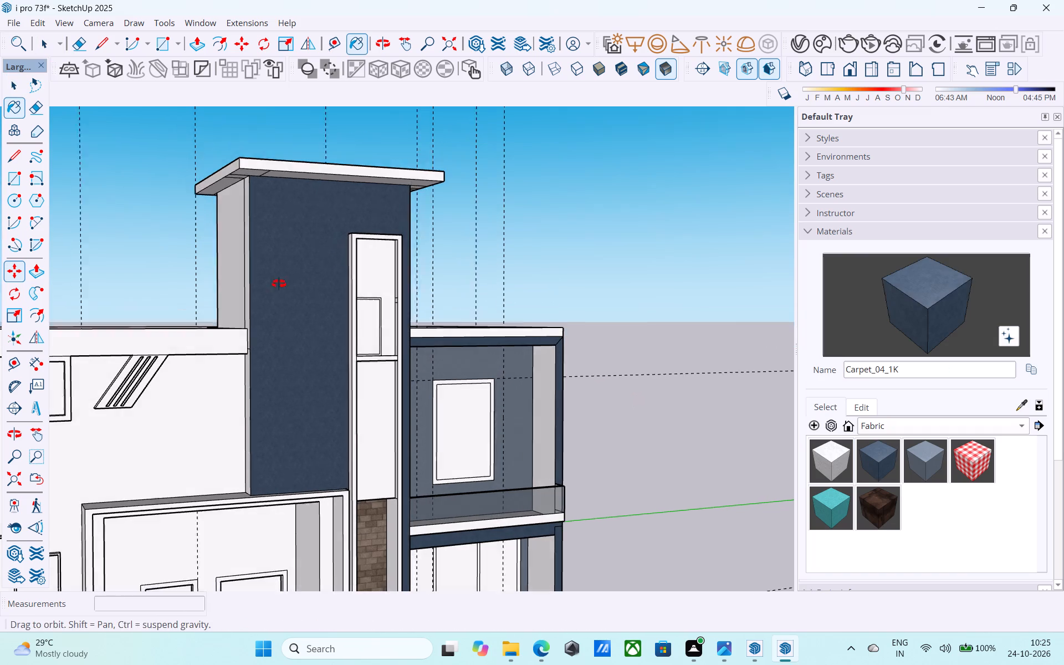
pyautogui.moveTo(279, 284); pyautogui.dragTo(280, 285, button='middle')
# Lighten the Carpet_04_1K colour from dark navy to a medium blue.
pyautogui.click(854, 406)
pyautogui.moveTo(883, 495); pyautogui.dragTo(881, 493)
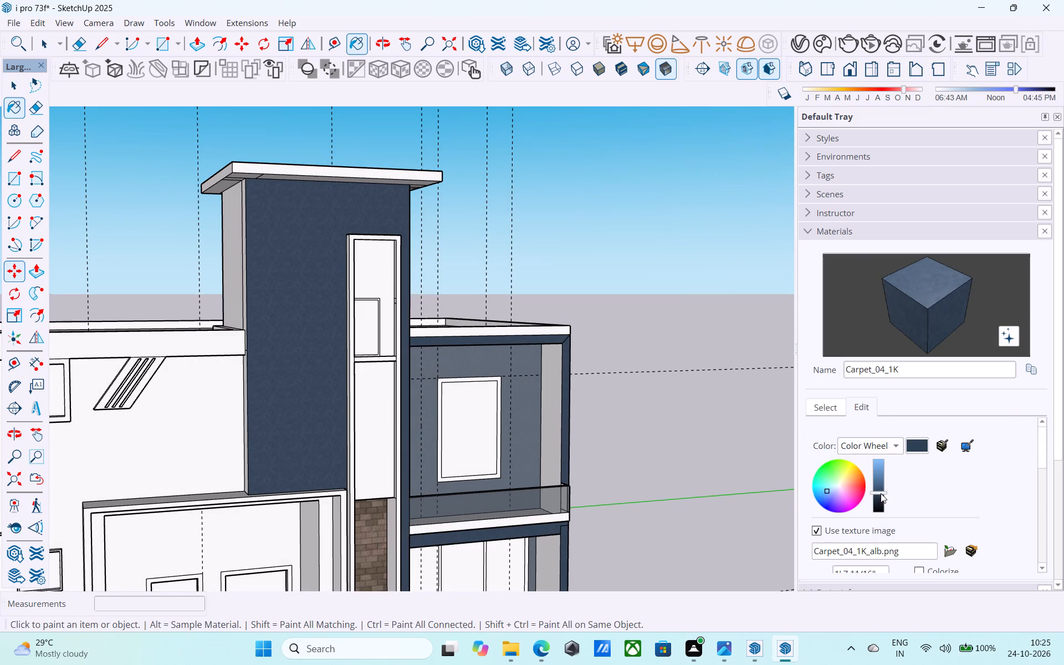
pyautogui.moveTo(881, 493); pyautogui.dragTo(877, 484)
pyautogui.scroll(-6, 646, 439)
pyautogui.moveTo(631, 434); pyautogui.dragTo(465, 391, button='middle')
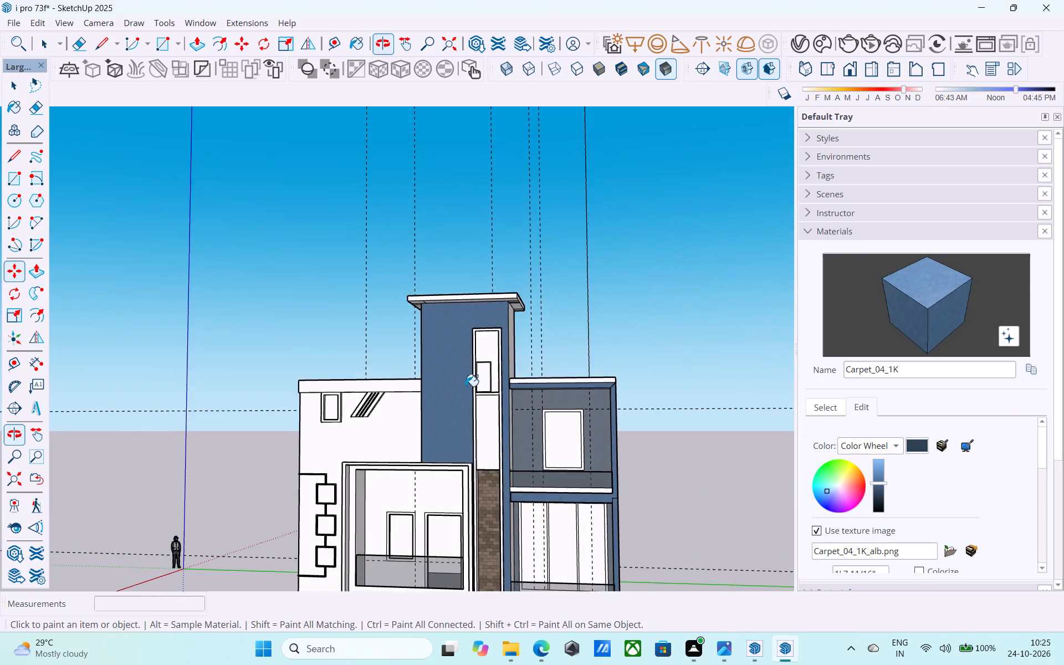
pyautogui.scroll(-9, 477, 373)
pyautogui.moveTo(489, 371); pyautogui.dragTo(467, 405, button='middle')
pyautogui.scroll(20, 467, 405)
pyautogui.scroll(2, 467, 405)
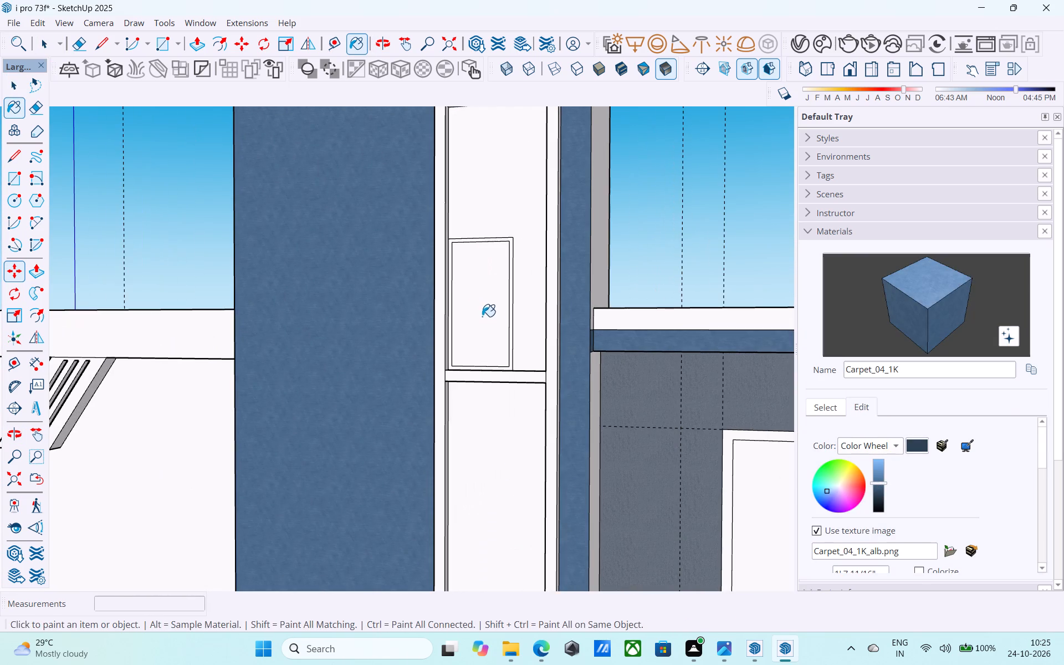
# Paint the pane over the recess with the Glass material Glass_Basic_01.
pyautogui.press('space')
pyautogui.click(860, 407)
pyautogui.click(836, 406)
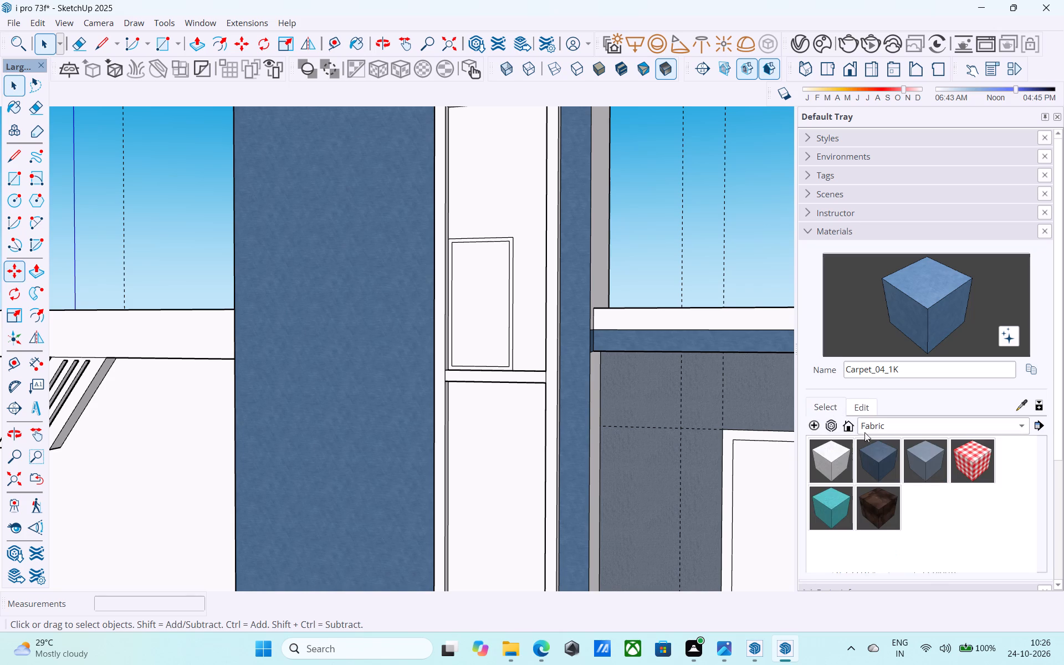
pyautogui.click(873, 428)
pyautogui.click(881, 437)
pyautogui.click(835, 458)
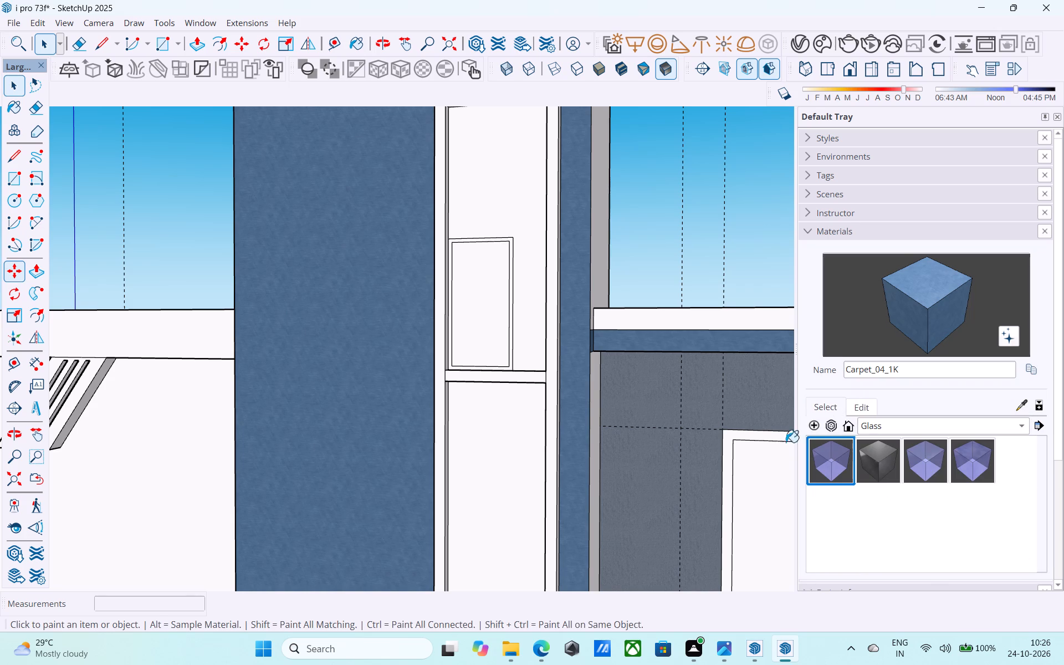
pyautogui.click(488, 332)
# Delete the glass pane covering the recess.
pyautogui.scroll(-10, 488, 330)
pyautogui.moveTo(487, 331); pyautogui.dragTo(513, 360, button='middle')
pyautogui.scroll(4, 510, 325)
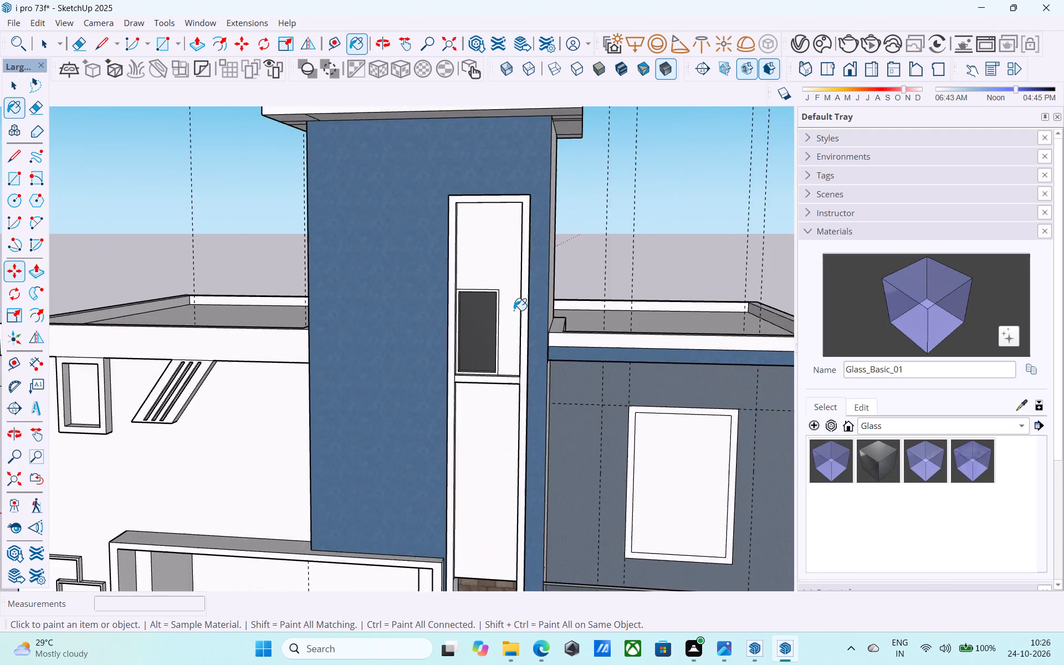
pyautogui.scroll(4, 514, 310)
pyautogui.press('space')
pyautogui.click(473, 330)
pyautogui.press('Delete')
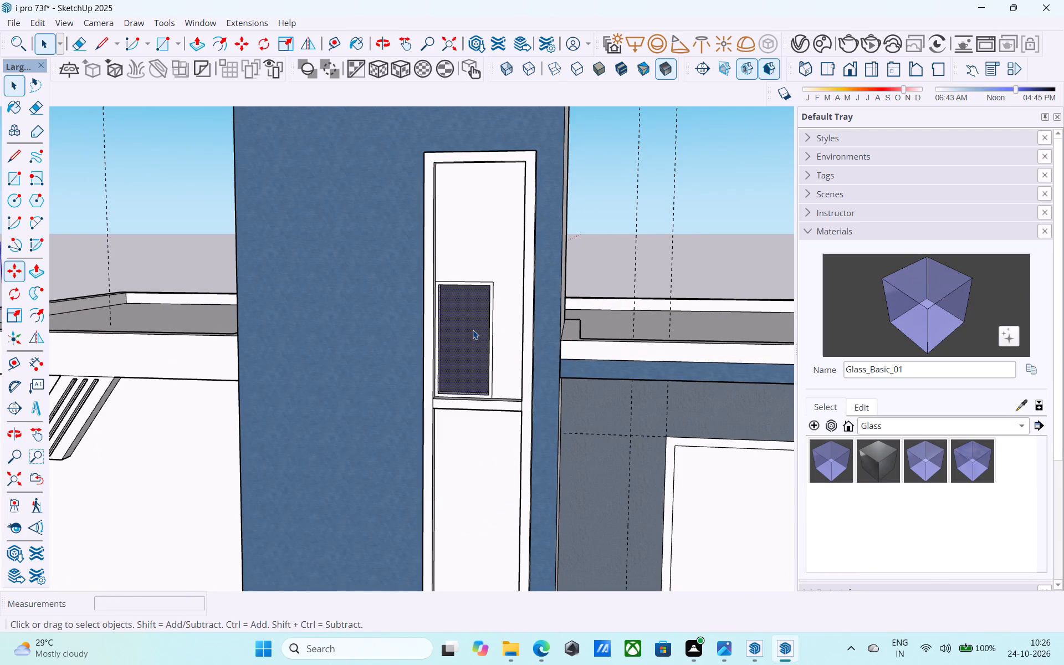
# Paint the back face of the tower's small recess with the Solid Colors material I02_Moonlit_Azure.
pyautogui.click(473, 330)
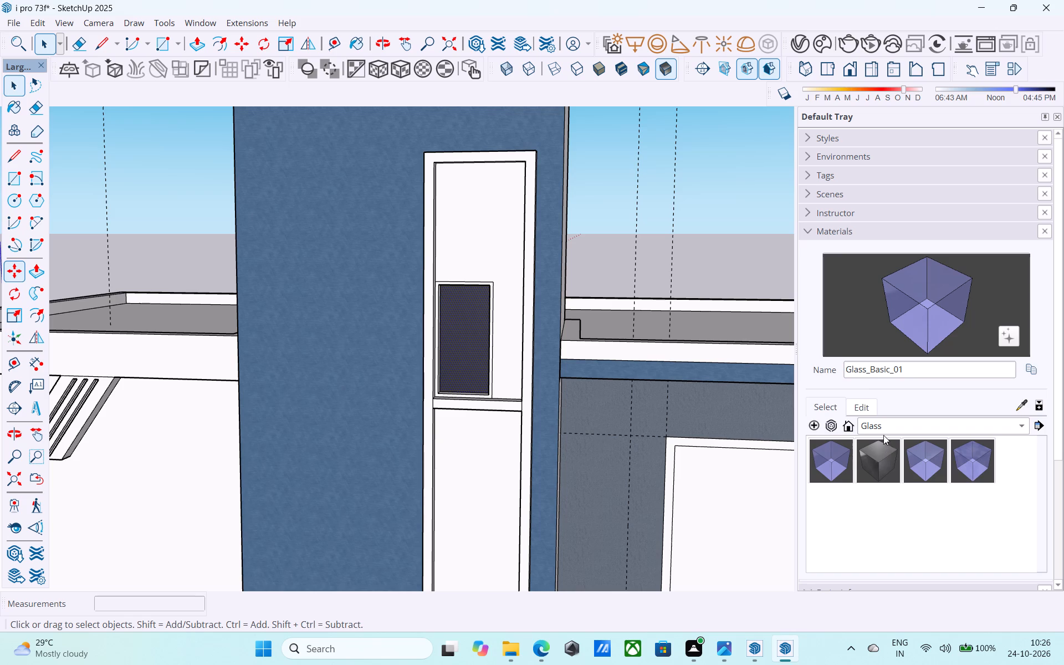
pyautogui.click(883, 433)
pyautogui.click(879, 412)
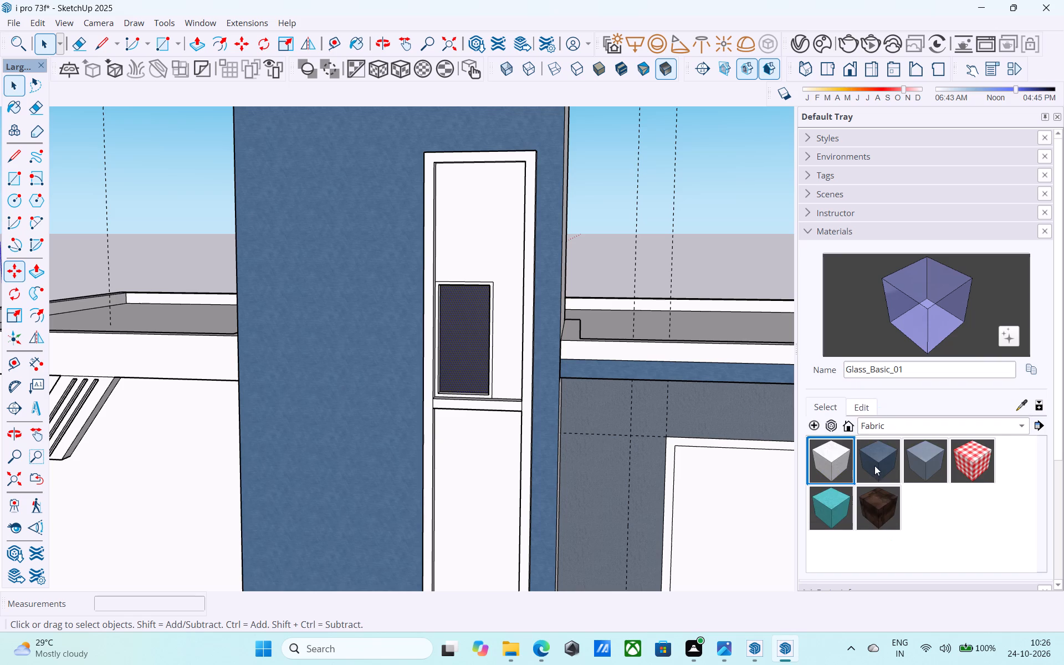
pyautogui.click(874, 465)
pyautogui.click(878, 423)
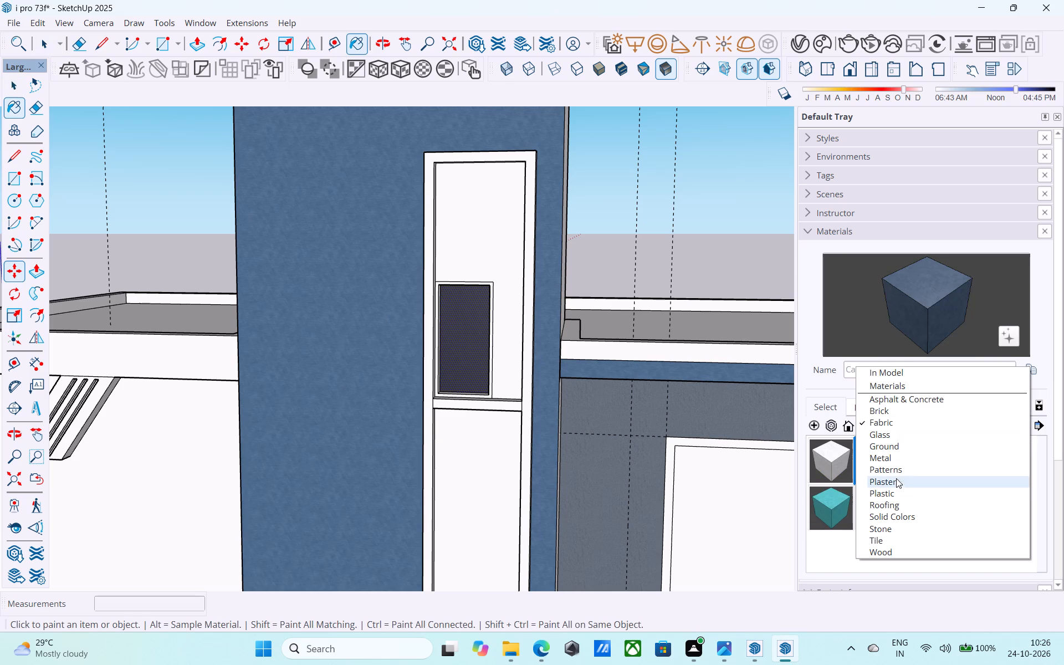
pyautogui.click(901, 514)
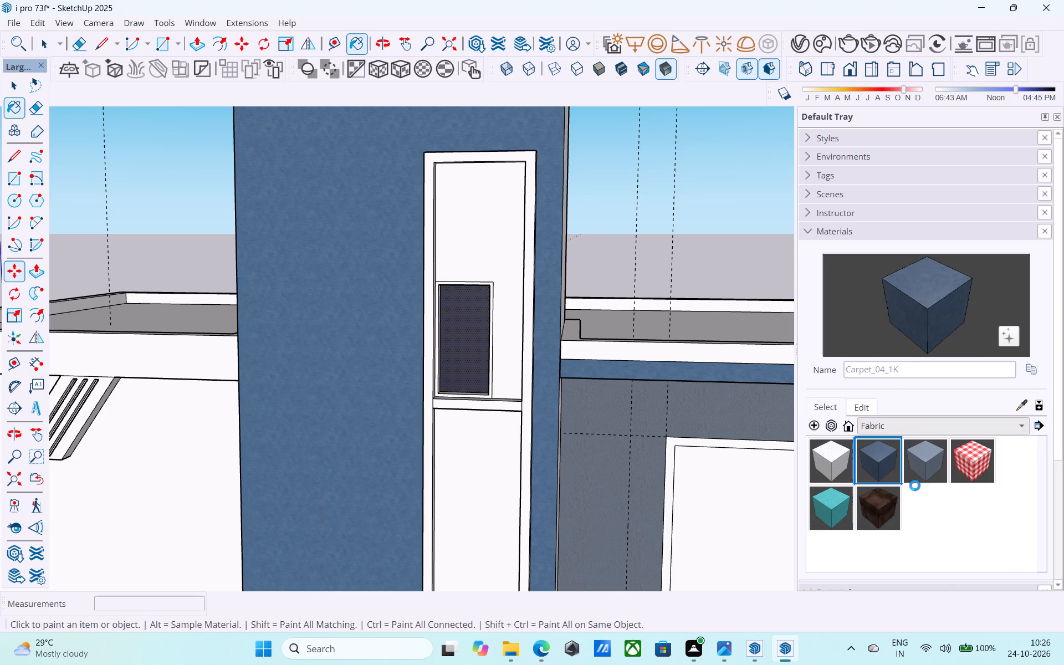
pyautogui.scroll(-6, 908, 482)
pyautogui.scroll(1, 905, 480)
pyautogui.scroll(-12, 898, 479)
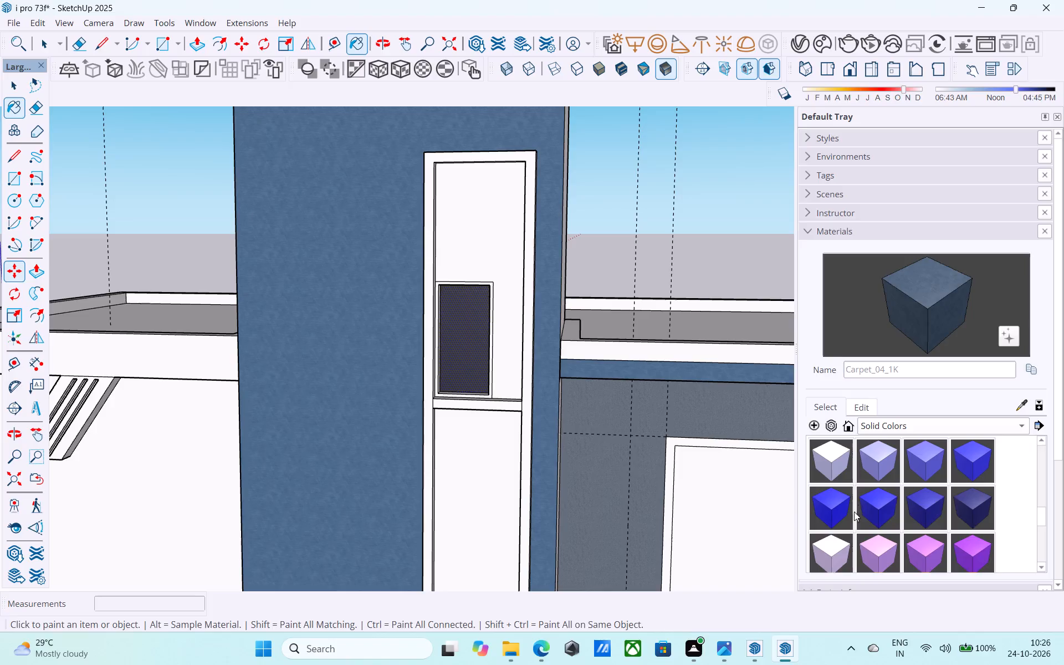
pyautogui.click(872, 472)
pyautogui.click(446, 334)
# Repaint the back face of the tower's recess with the Solid Colors material I01_Sky_Frost.
pyautogui.scroll(-3, 577, 417)
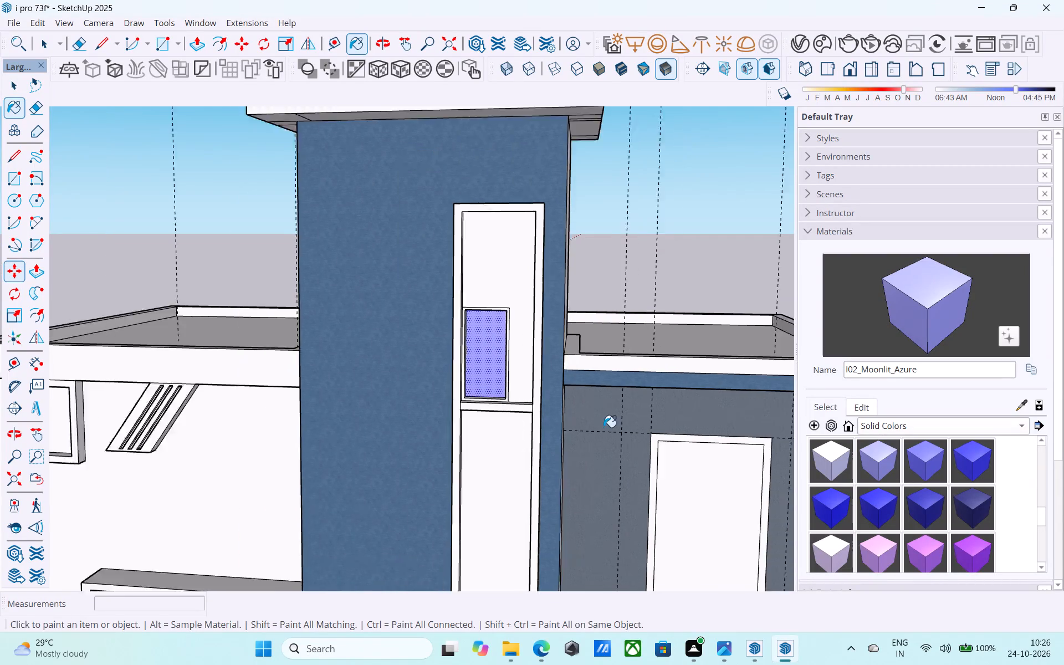
pyautogui.scroll(-1, 603, 427)
pyautogui.click(827, 464)
pyautogui.click(495, 369)
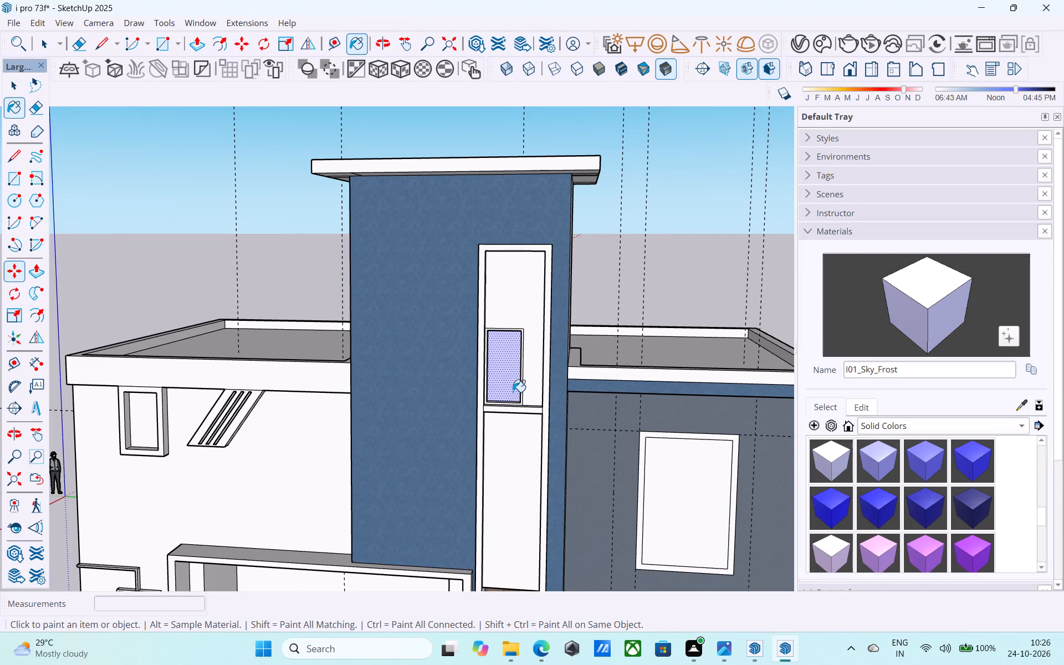
# Draw a rectangle about 1' 3 7/8" by 2' 10" across the opening of the tower's recess, inside its frame.
pyautogui.moveTo(536, 412); pyautogui.dragTo(500, 438, button='middle')
pyautogui.scroll(7, 506, 360)
pyautogui.press('r')
pyautogui.scroll(4, 474, 329)
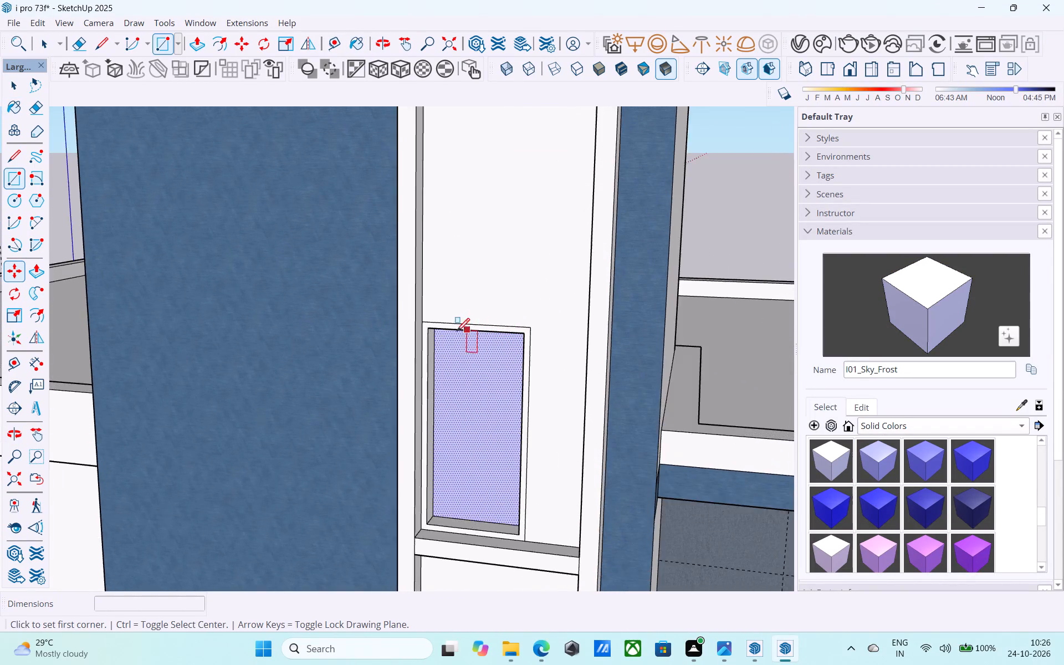
pyautogui.scroll(4, 457, 332)
pyautogui.click(411, 327)
pyautogui.scroll(-7, 412, 323)
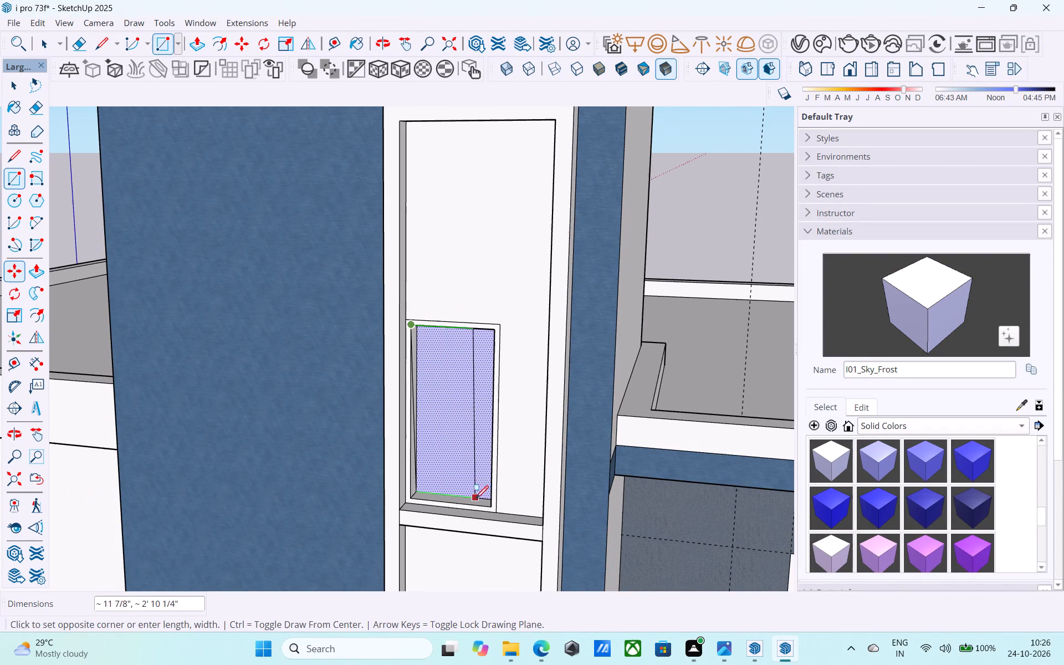
pyautogui.click(490, 509)
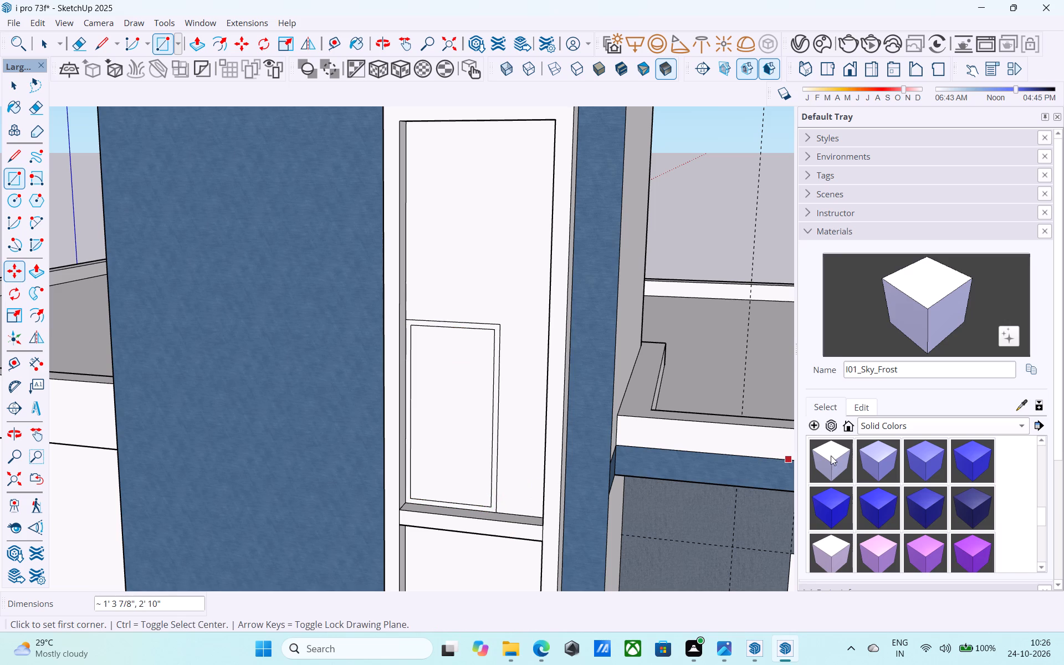
# Paint the new pane over the tower's recess with the Glass material Glass_Basic_01.
pyautogui.click(898, 432)
pyautogui.click(895, 343)
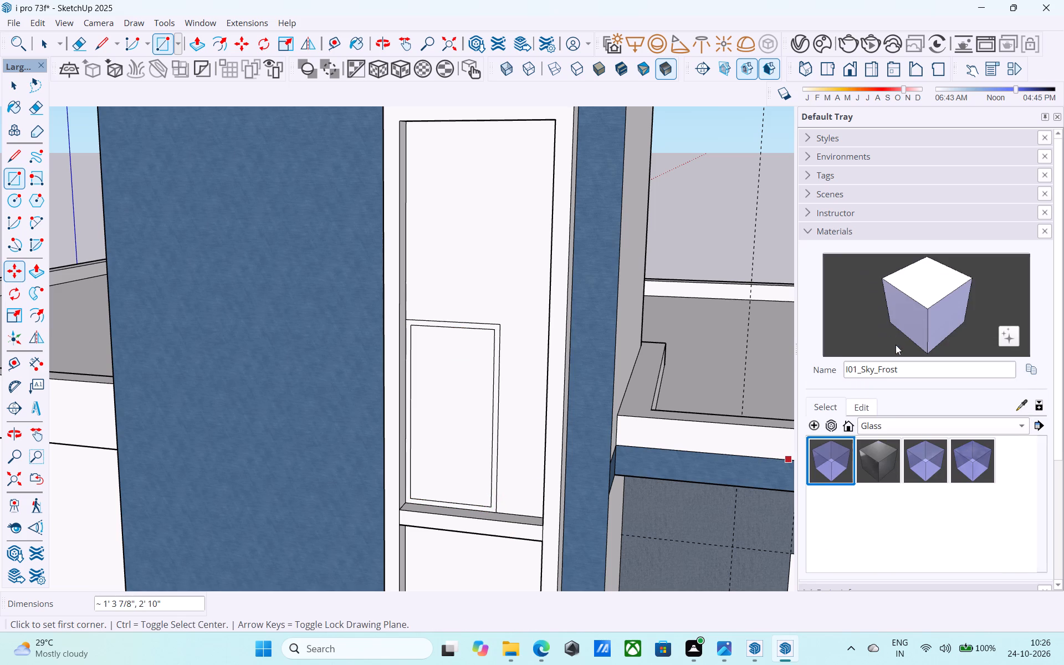
pyautogui.click(838, 458)
pyautogui.click(480, 421)
# Examine the painted tower and the whole house's front elevation from near and far.
pyautogui.scroll(-4, 481, 412)
pyautogui.scroll(1, 481, 412)
pyautogui.scroll(-2, 481, 412)
pyautogui.moveTo(478, 446); pyautogui.dragTo(538, 371, button='middle')
pyautogui.scroll(-2, 553, 330)
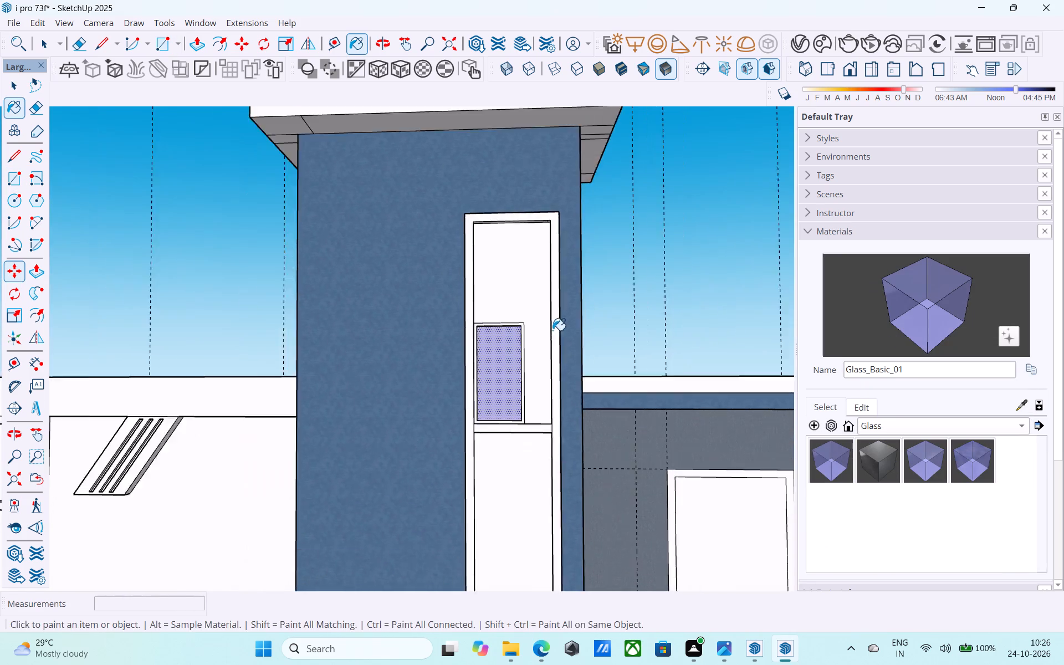
pyautogui.scroll(-10, 553, 330)
pyautogui.moveTo(582, 449); pyautogui.dragTo(600, 333, button='middle')
pyautogui.scroll(-10, 594, 320)
pyautogui.moveTo(580, 380); pyautogui.dragTo(576, 472, button='middle')
pyautogui.scroll(-7, 591, 426)
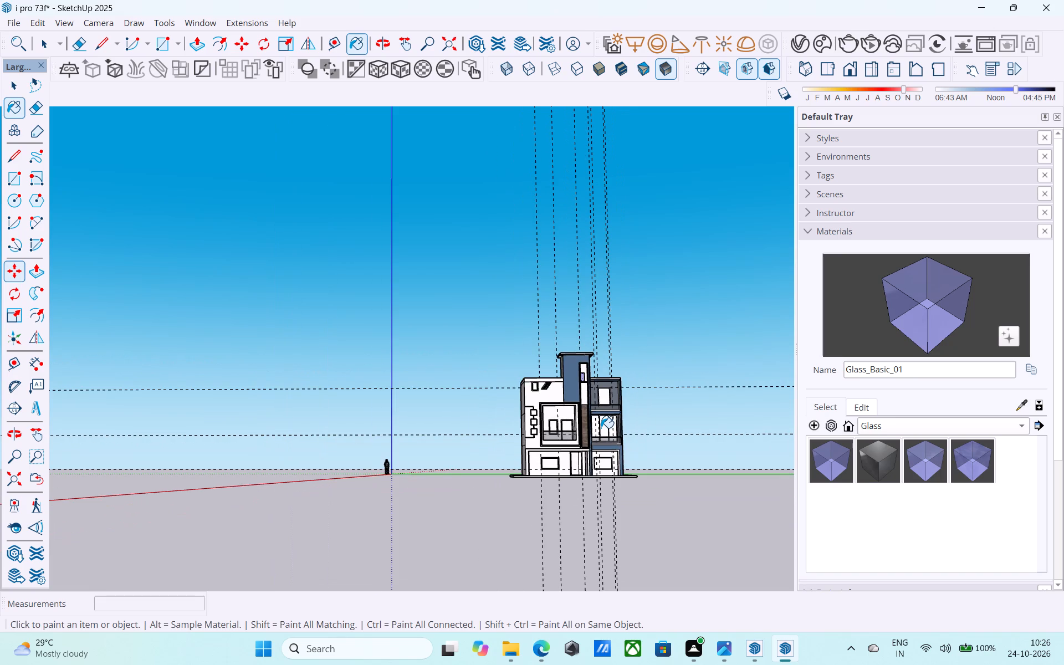
pyautogui.moveTo(587, 421); pyautogui.dragTo(492, 433, button='middle')
pyautogui.scroll(-6, 436, 426)
pyautogui.scroll(2, 571, 465)
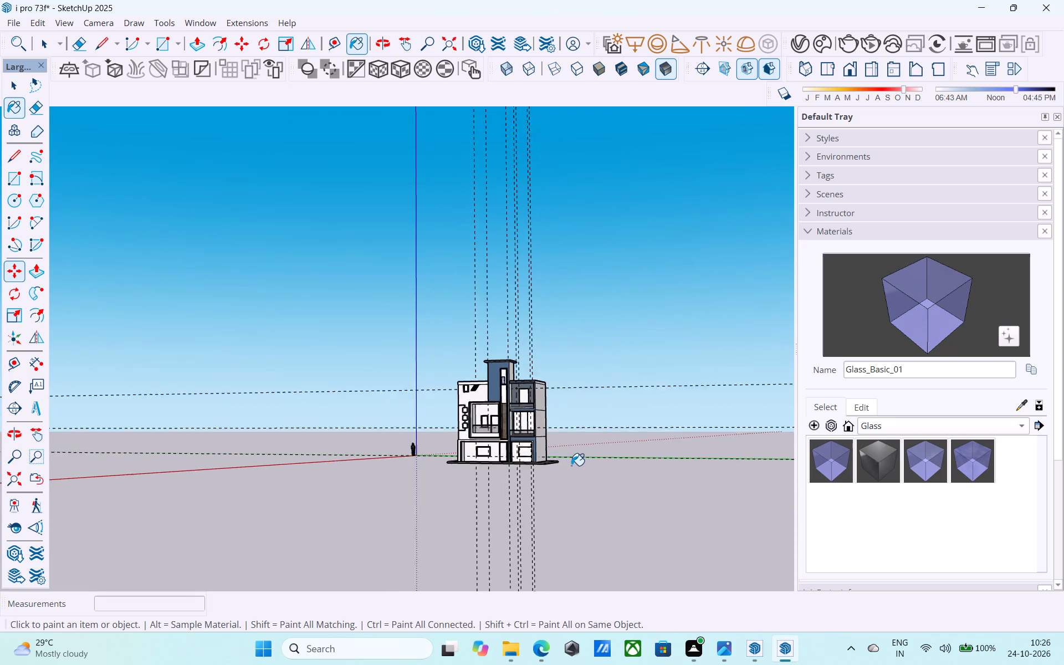
pyautogui.scroll(4, 571, 465)
pyautogui.moveTo(550, 456); pyautogui.dragTo(690, 485, button='middle')
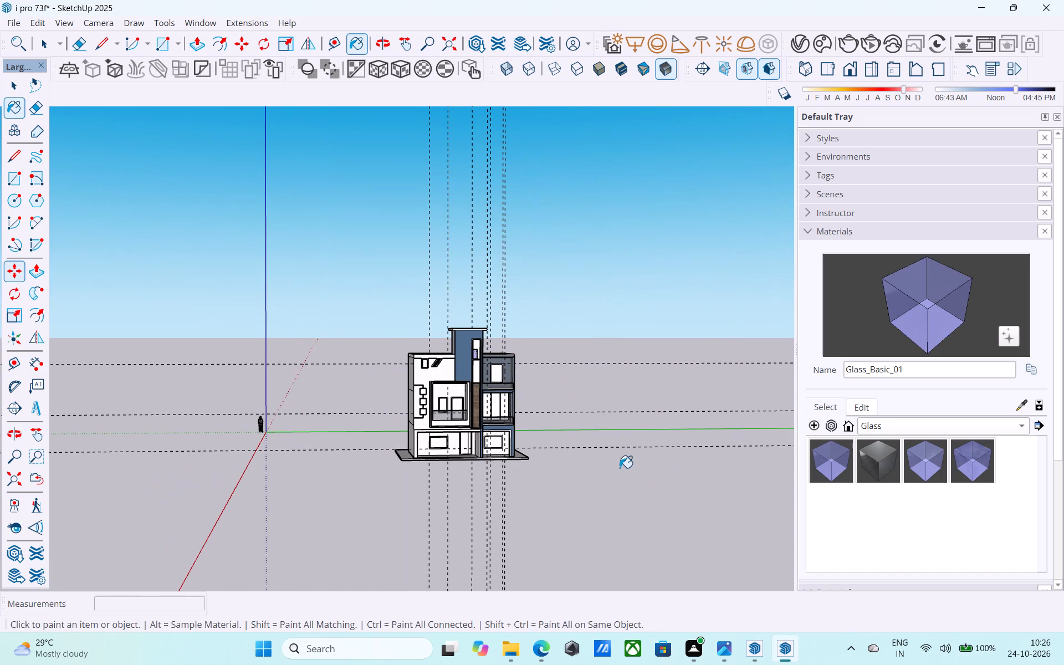
pyautogui.moveTo(613, 465); pyautogui.dragTo(607, 521, button='middle')
pyautogui.scroll(6, 527, 388)
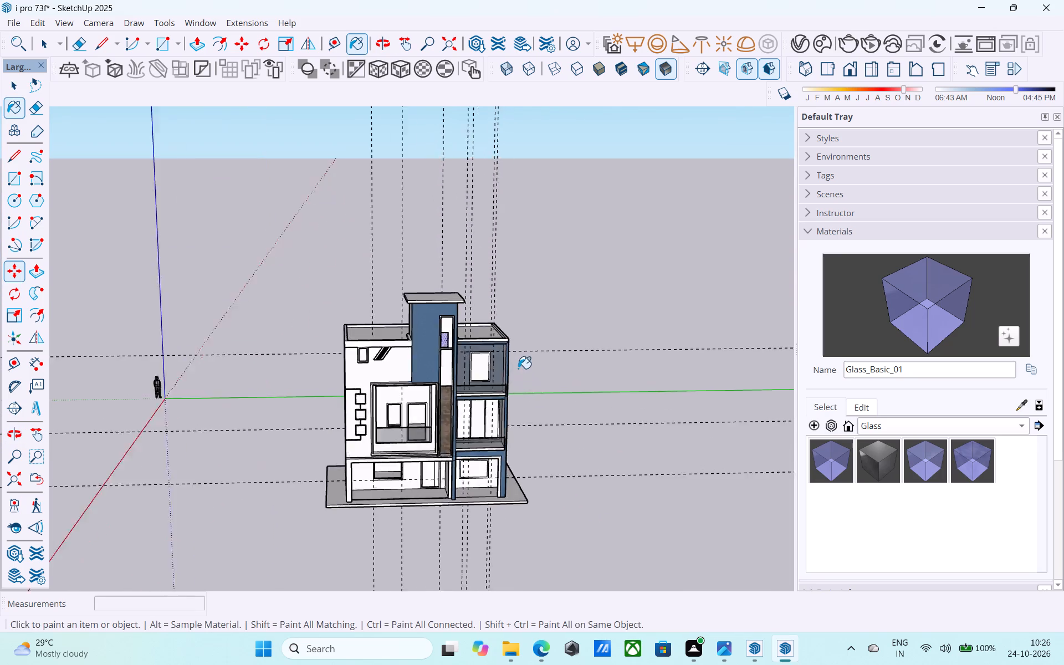
pyautogui.scroll(6, 518, 369)
pyautogui.scroll(-6, 495, 331)
pyautogui.scroll(1, 489, 334)
pyautogui.scroll(-2, 489, 334)
# Raise the top face of the roof parapet by 2' with Push/Pull.
pyautogui.moveTo(483, 336); pyautogui.dragTo(279, 489, button='middle')
pyautogui.scroll(6, 279, 489)
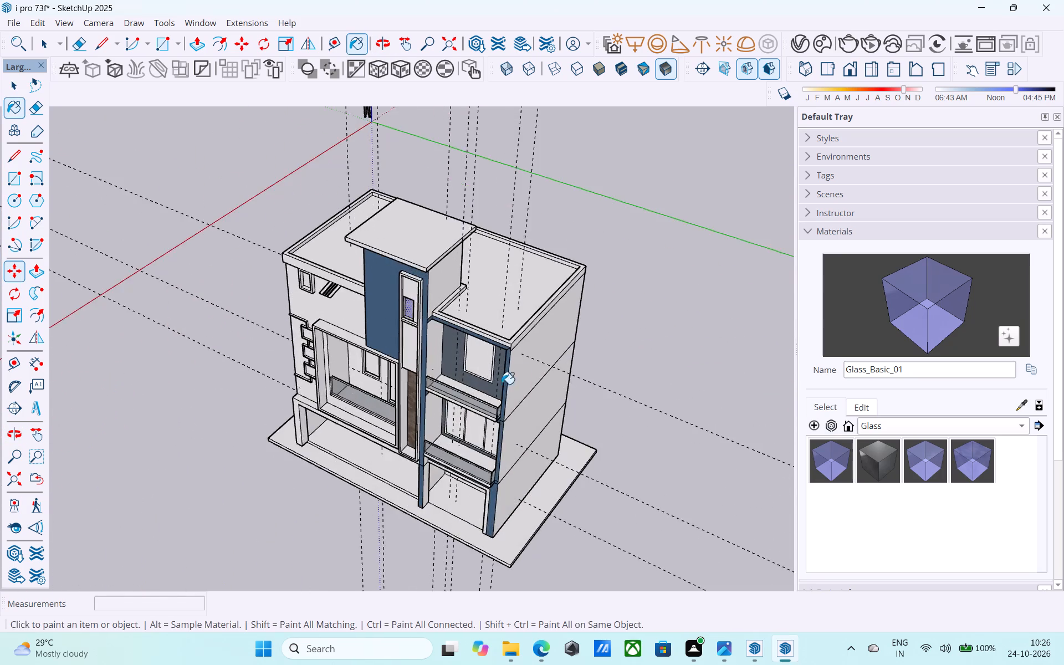
pyautogui.scroll(15, 502, 384)
pyautogui.press('space')
pyautogui.click(483, 317)
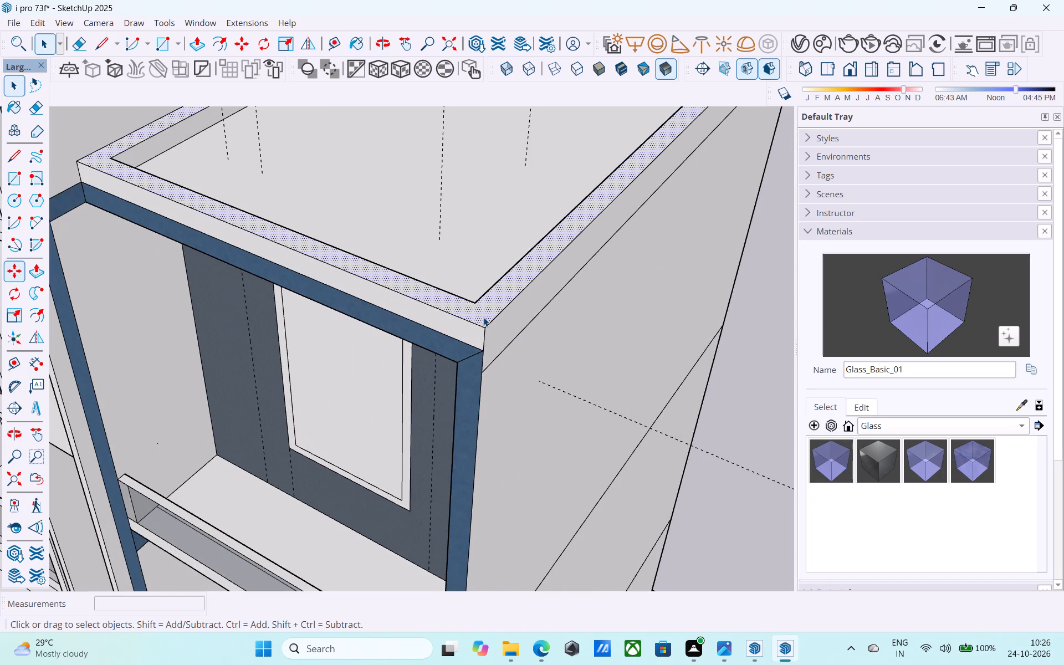
pyautogui.press('p')
pyautogui.click(483, 317)
pyautogui.write("2'")
pyautogui.press('Return')
pyautogui.scroll(-3, 486, 304)
pyautogui.press('space')
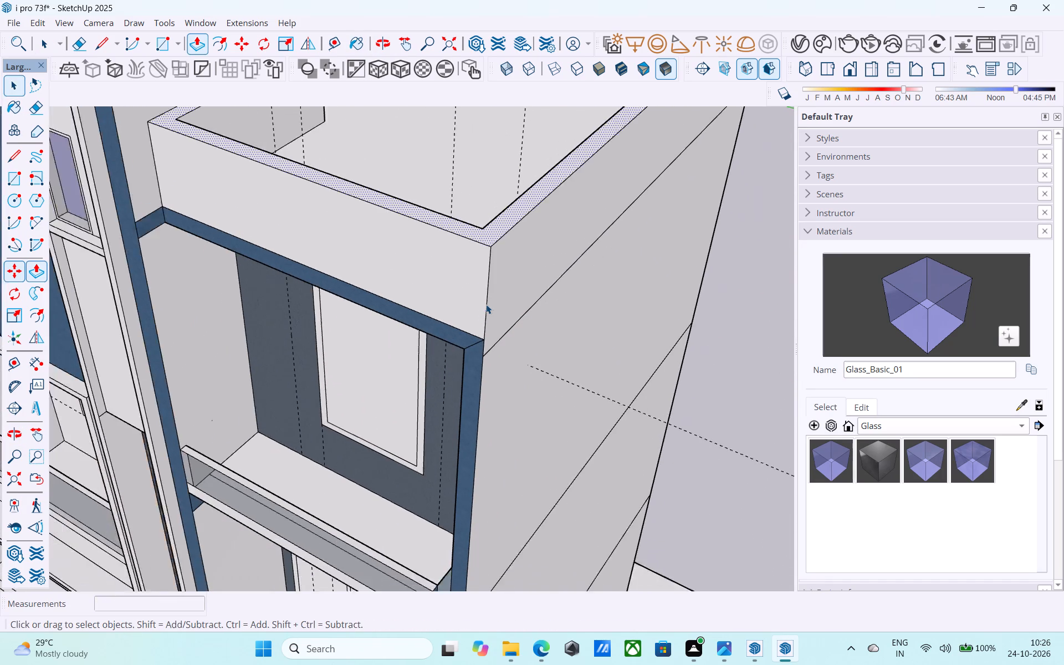
pyautogui.scroll(-6, 486, 304)
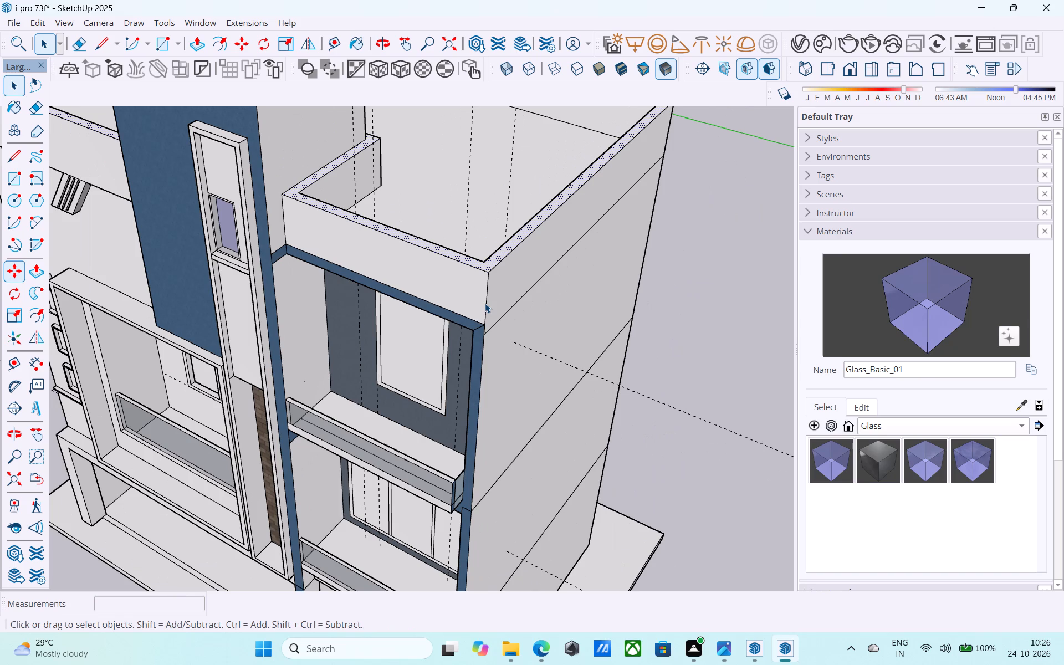
pyautogui.moveTo(485, 303); pyautogui.dragTo(667, 298, button='middle')
pyautogui.keyDown('shift'); pyautogui.moveTo(614, 253); pyautogui.dragTo(583, 288, button='middle'); pyautogui.keyUp('shift')
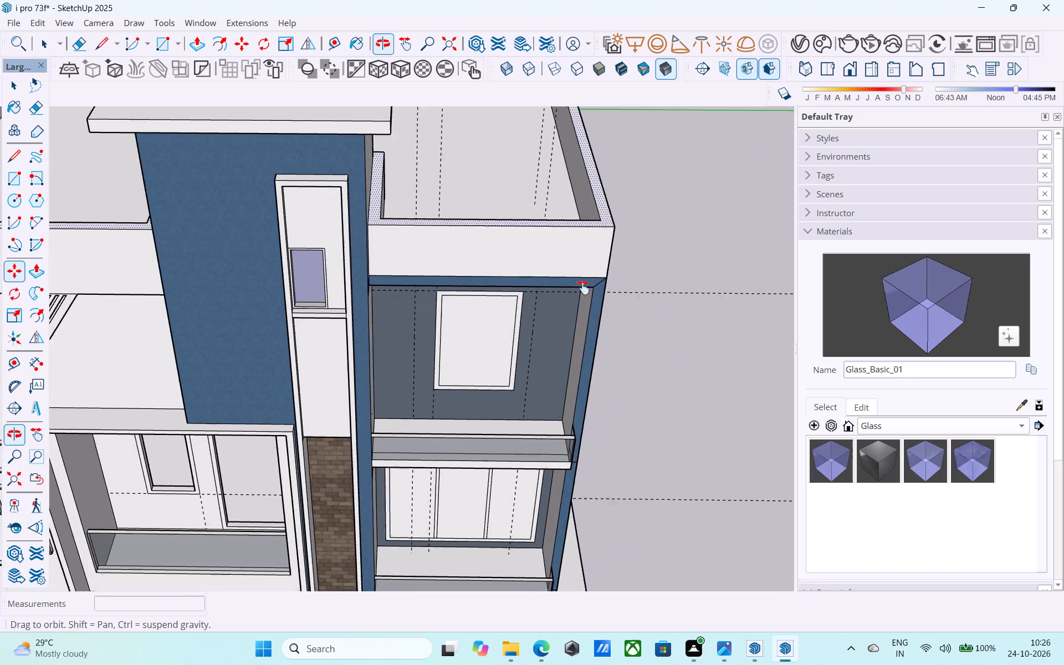
# Copy the raised parapet's outer front corner edge about 5' 3/4" along to the front face's midpoint, dividing the face in two.
pyautogui.keyDown('shift'); pyautogui.moveTo(583, 288); pyautogui.dragTo(556, 308, button='middle'); pyautogui.keyUp('shift')
pyautogui.press('l')
pyautogui.scroll(5, 492, 291)
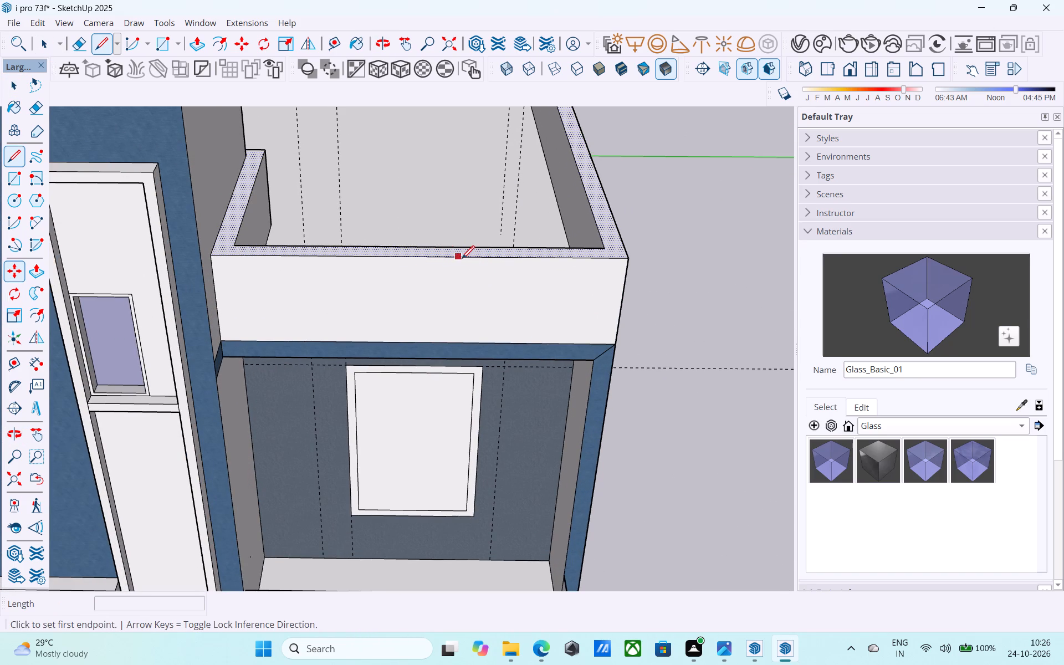
pyautogui.press('space')
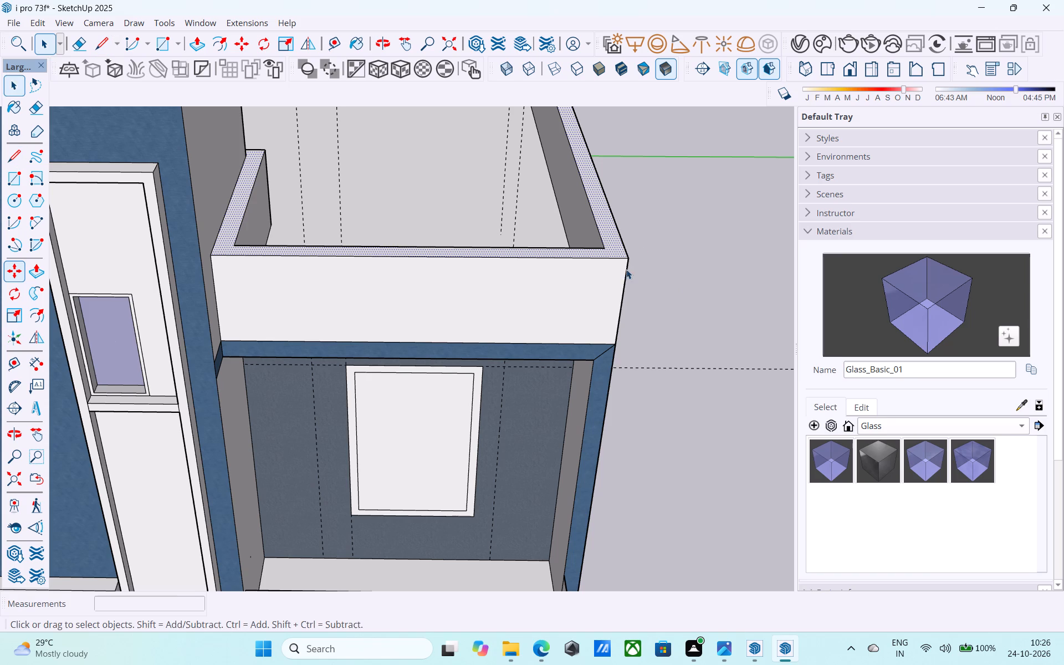
pyautogui.click(626, 273)
pyautogui.press('m')
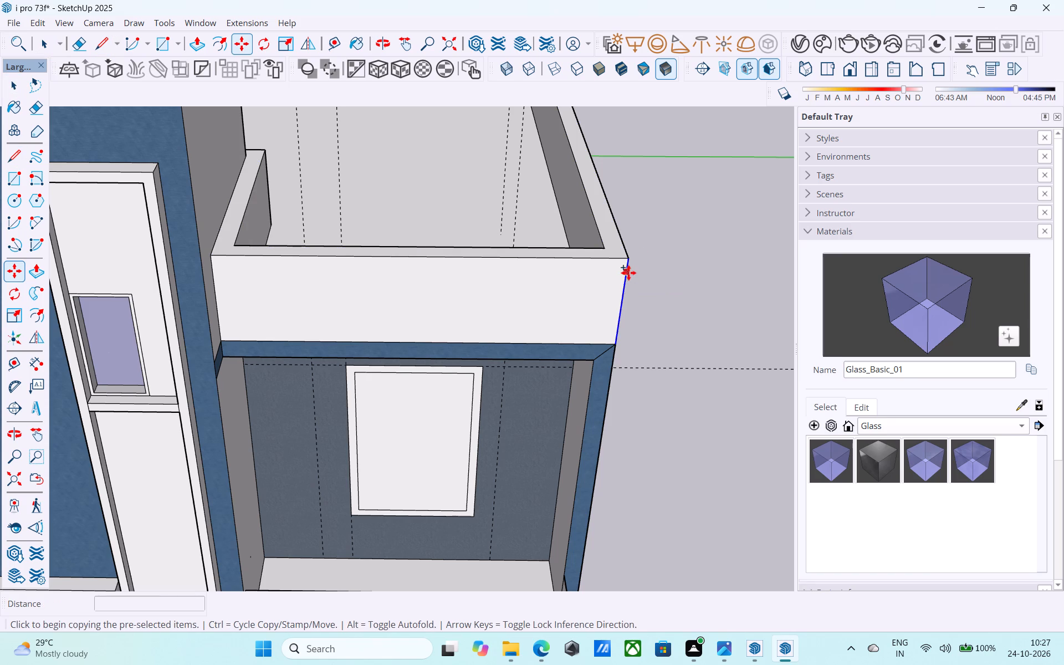
pyautogui.click(630, 256)
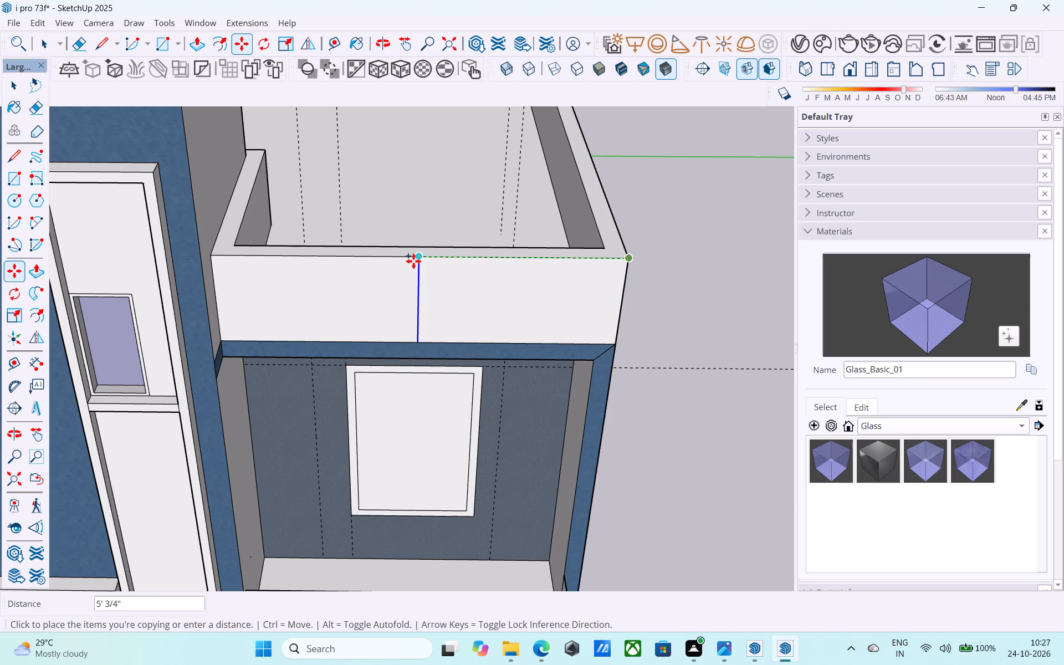
pyautogui.click(412, 261)
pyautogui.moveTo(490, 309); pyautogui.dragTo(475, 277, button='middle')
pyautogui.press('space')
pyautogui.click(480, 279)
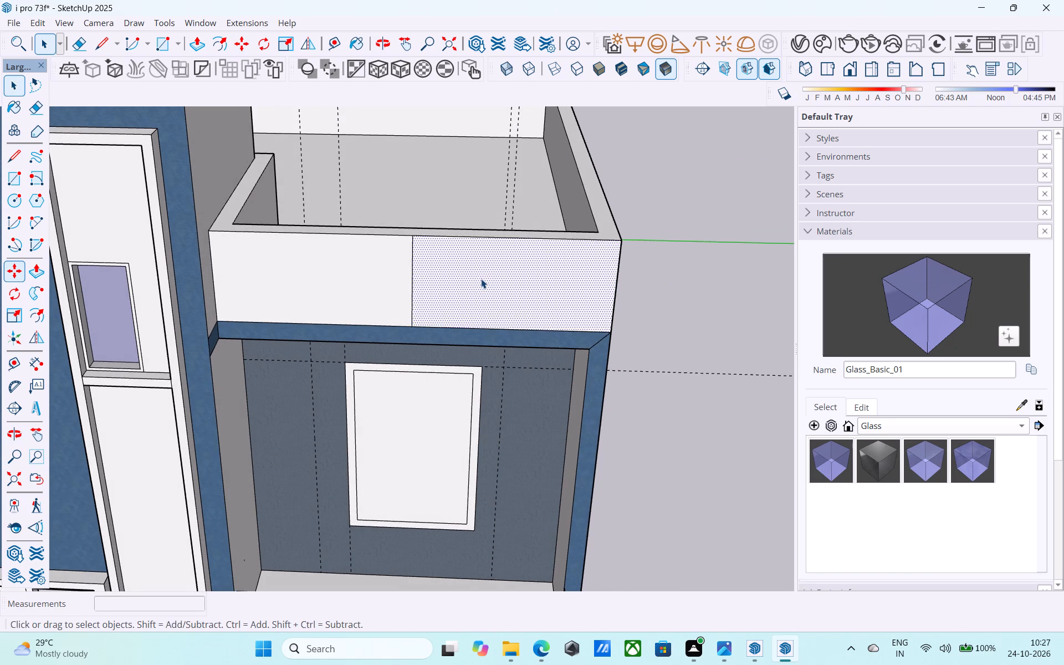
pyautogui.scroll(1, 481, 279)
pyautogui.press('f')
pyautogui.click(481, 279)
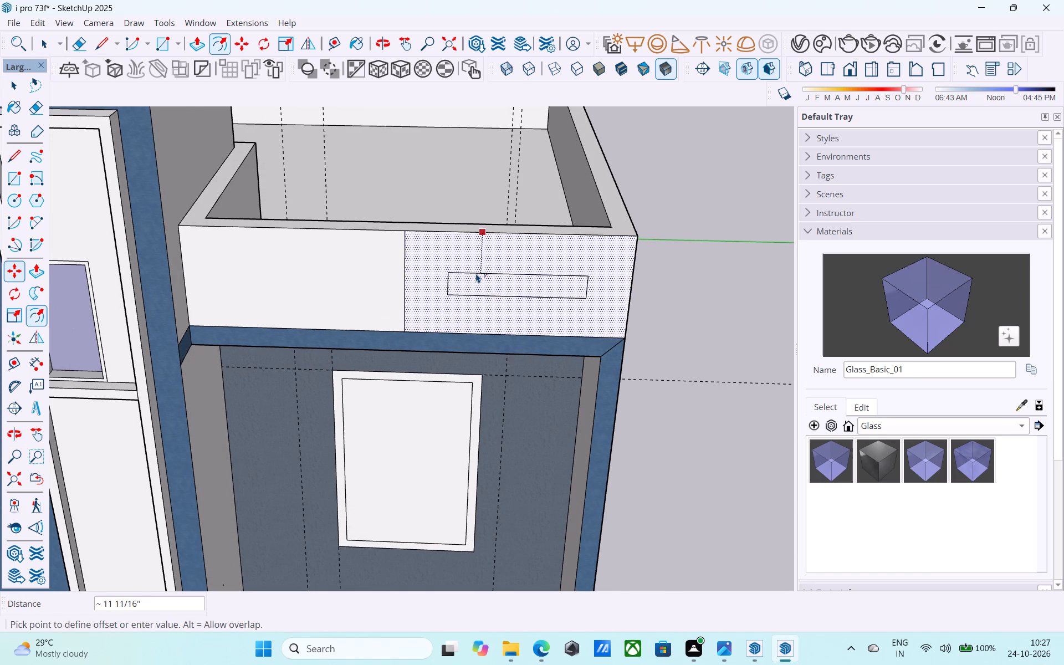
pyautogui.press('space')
# Draw lines from the parapet's inner corner across its top and down the front face, separating a narrow strip at the outer corner.
pyautogui.press('l')
pyautogui.scroll(3, 617, 225)
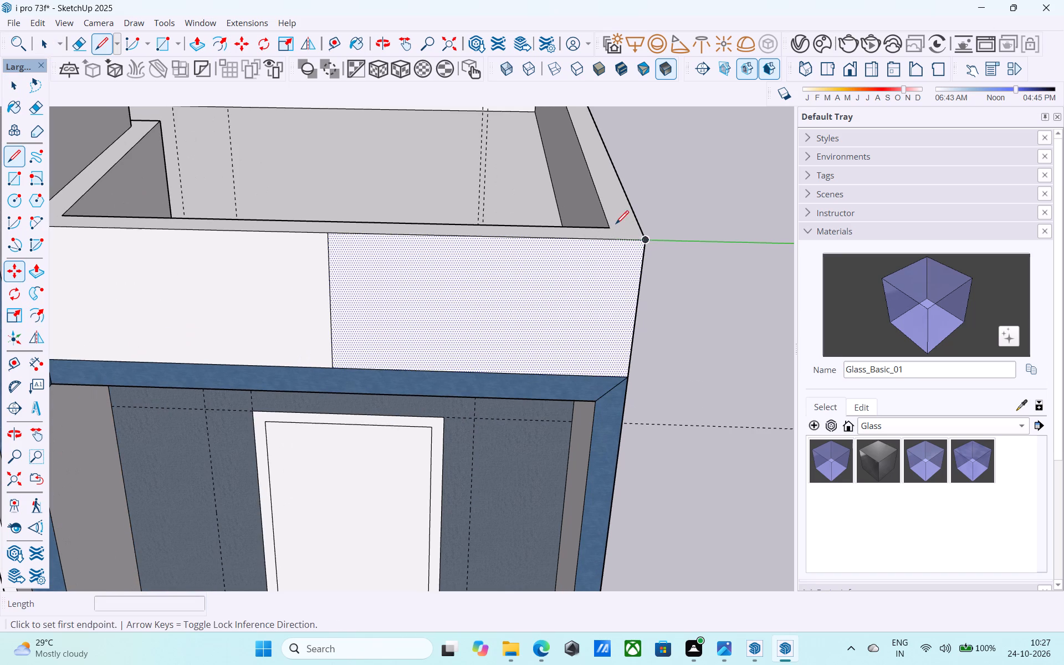
pyautogui.click(610, 226)
pyautogui.click(613, 240)
pyautogui.click(615, 243)
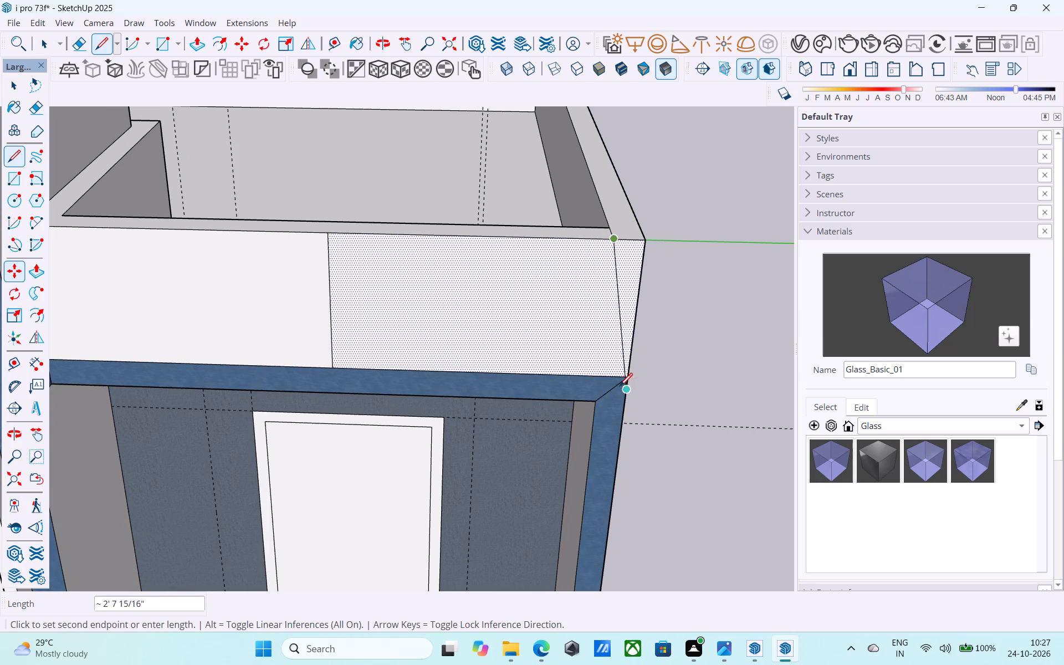
pyautogui.click(601, 378)
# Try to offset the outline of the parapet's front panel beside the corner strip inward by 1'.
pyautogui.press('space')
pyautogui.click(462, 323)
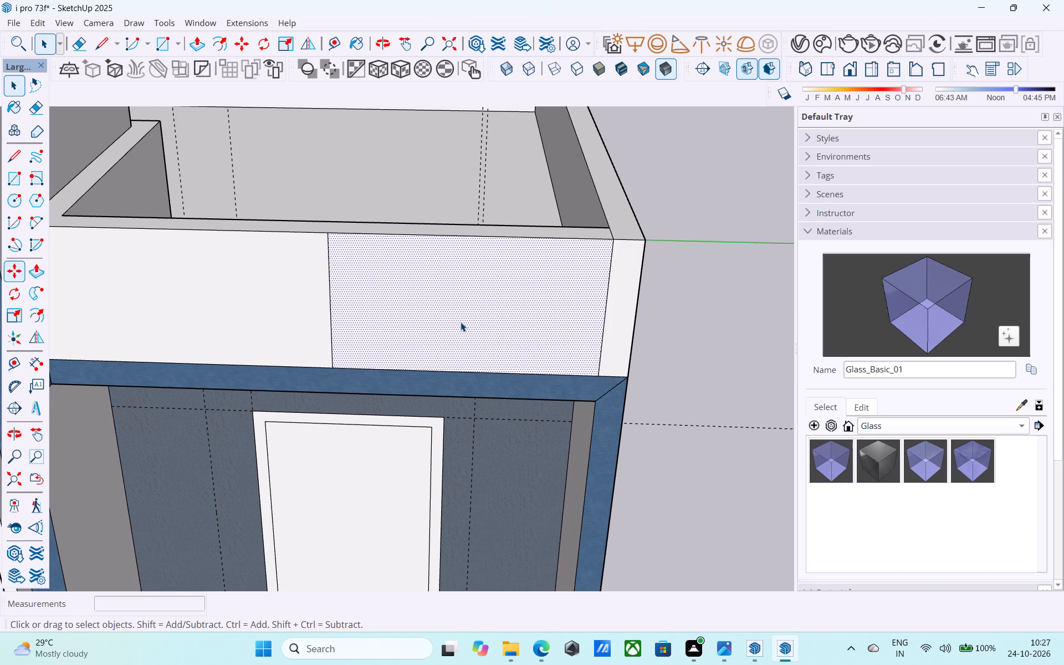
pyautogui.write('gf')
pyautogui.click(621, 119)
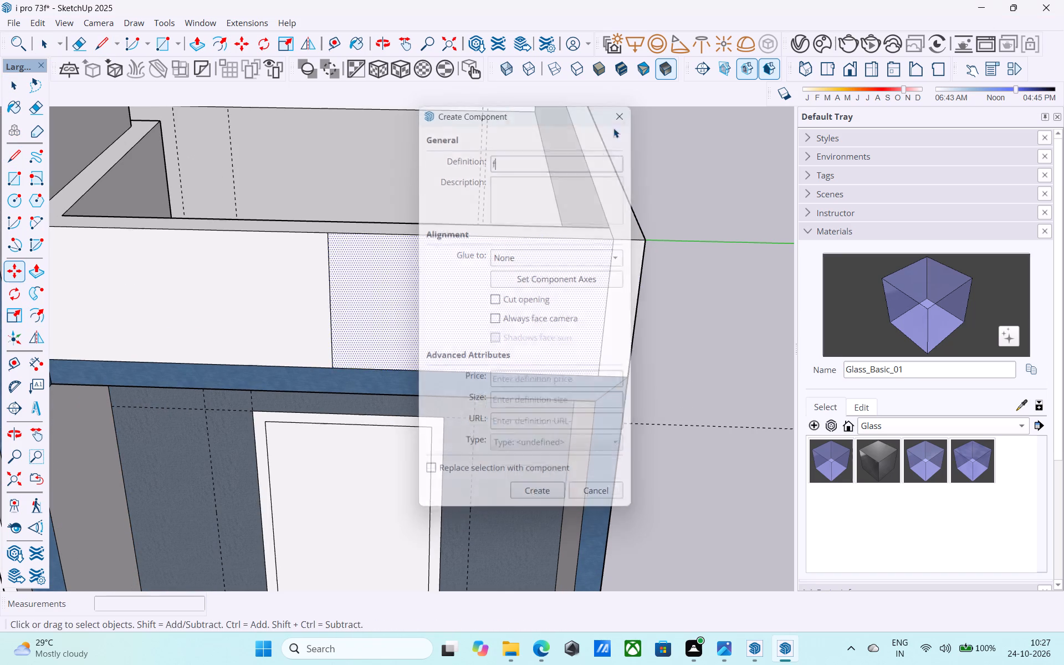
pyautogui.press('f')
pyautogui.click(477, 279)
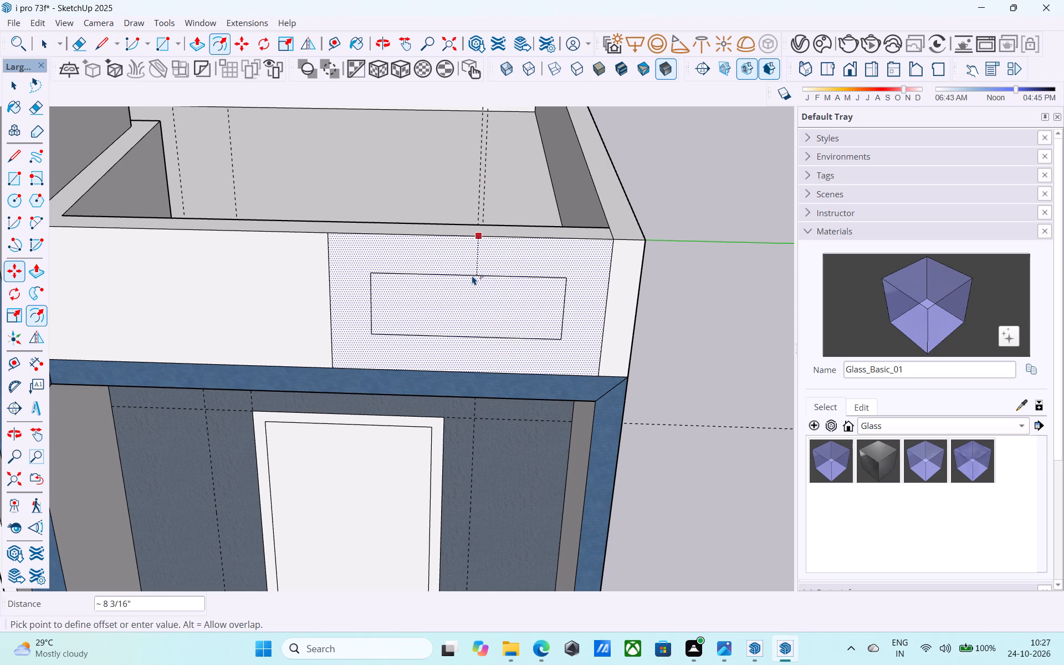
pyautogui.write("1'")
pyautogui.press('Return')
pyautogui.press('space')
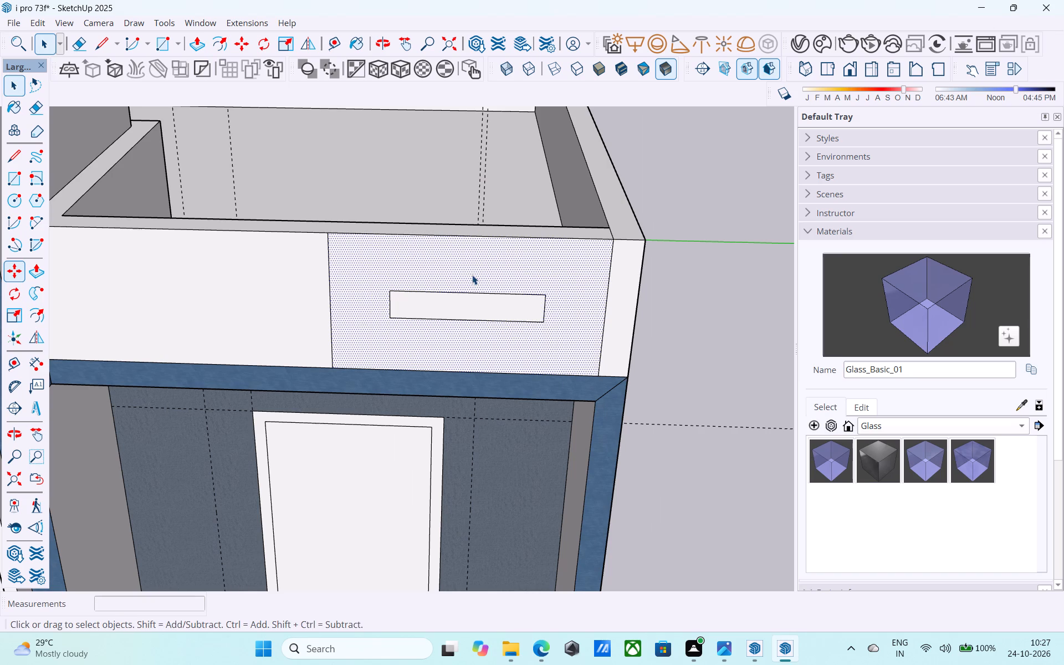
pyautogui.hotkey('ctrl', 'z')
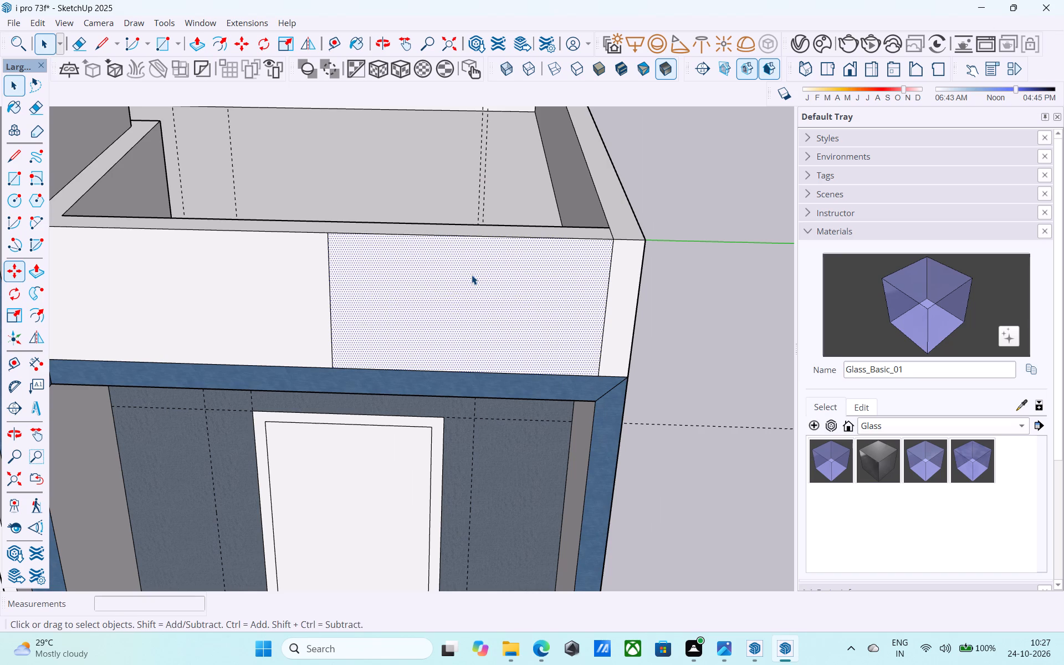
# Offset the outline of the parapet's front panel beside the corner strip inward by 6".
pyautogui.press('space')
pyautogui.click(452, 302)
pyautogui.press('f')
pyautogui.click(452, 302)
pyautogui.press('6')
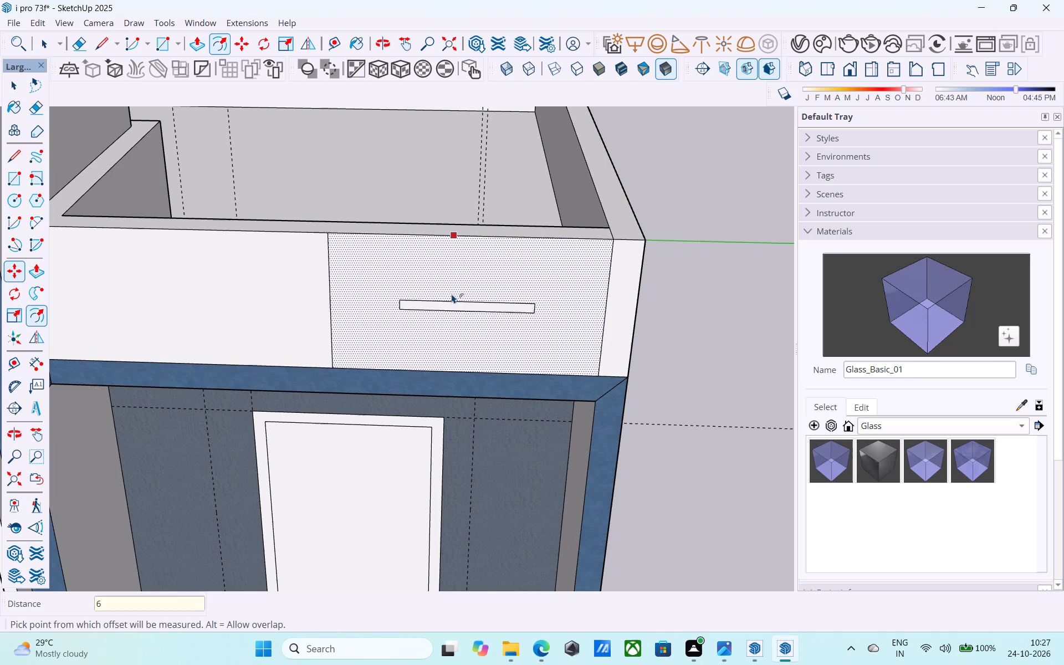
pyautogui.hotkey('shift', '"')
pyautogui.press('Return')
pyautogui.press('space')
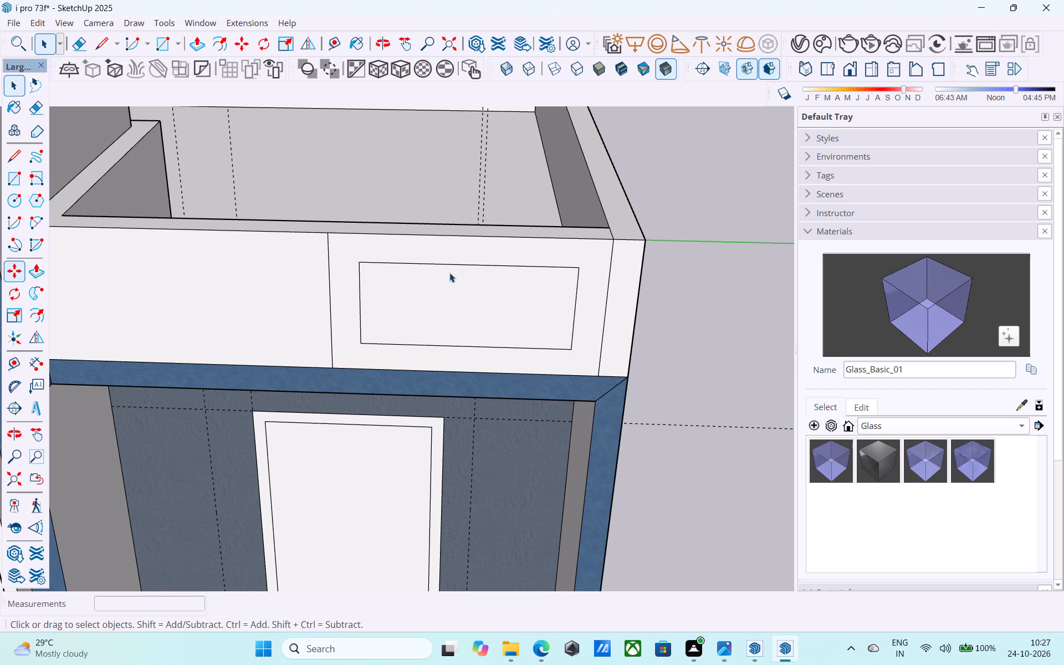
# Offset the new inner rectangle on the parapet panel inward by 2" to form a frame border.
pyautogui.scroll(8, 459, 284)
pyautogui.click(474, 314)
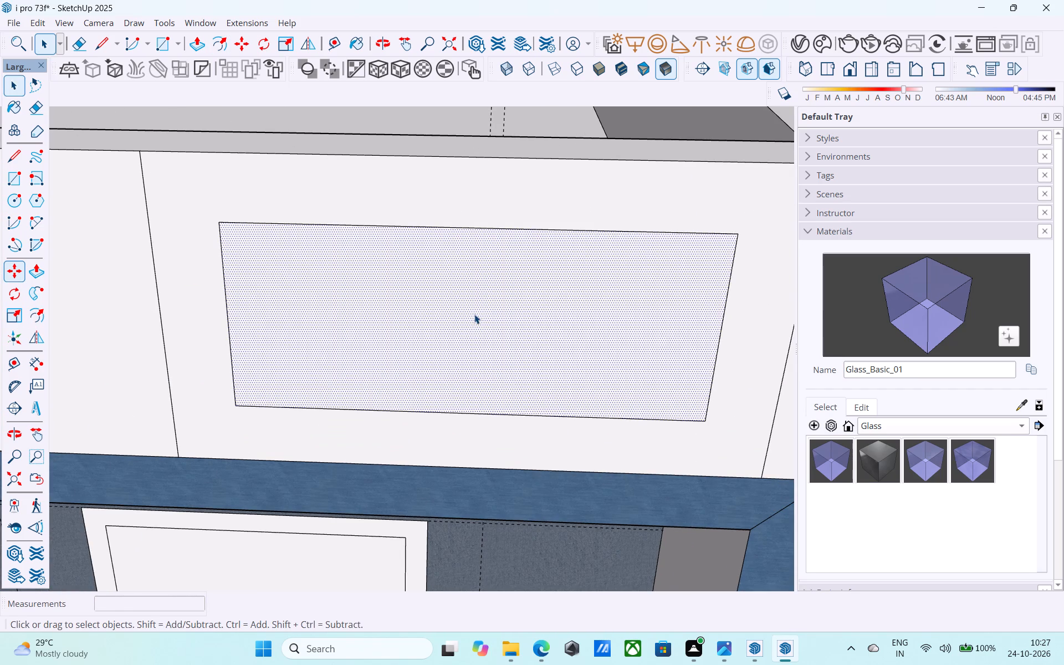
pyautogui.press('f')
pyautogui.click(474, 314)
pyautogui.press('2')
pyautogui.hotkey('shift', '"')
pyautogui.press('Return')
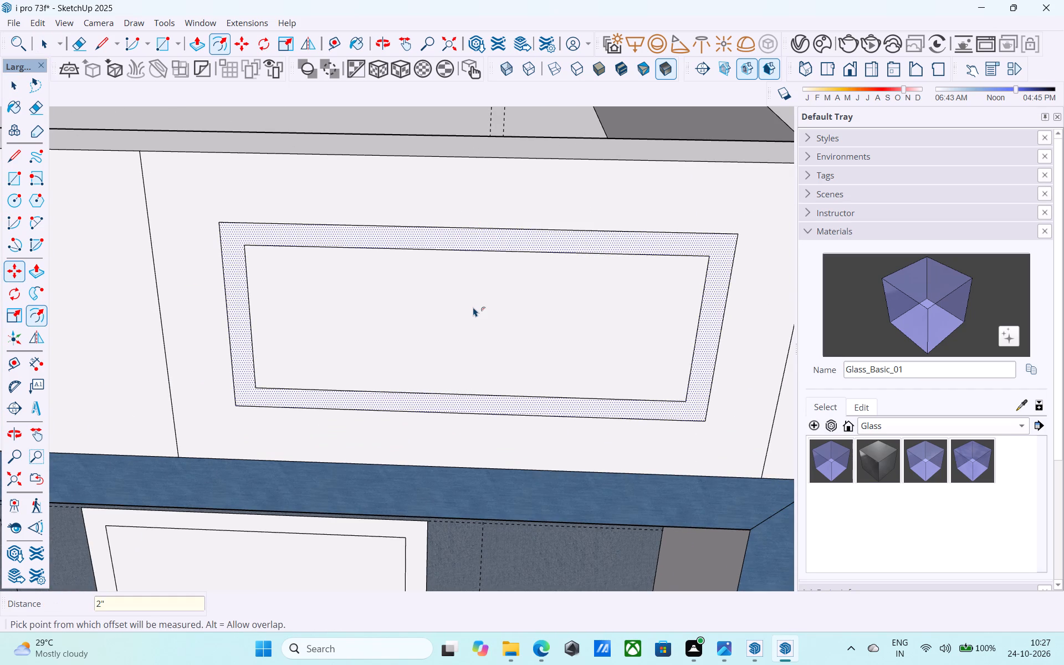
# Push the innermost rectangle 6" through the parapet wall to cut a framed opening.
pyautogui.press('space')
pyautogui.click(473, 307)
pyautogui.press('p')
pyautogui.click(473, 307)
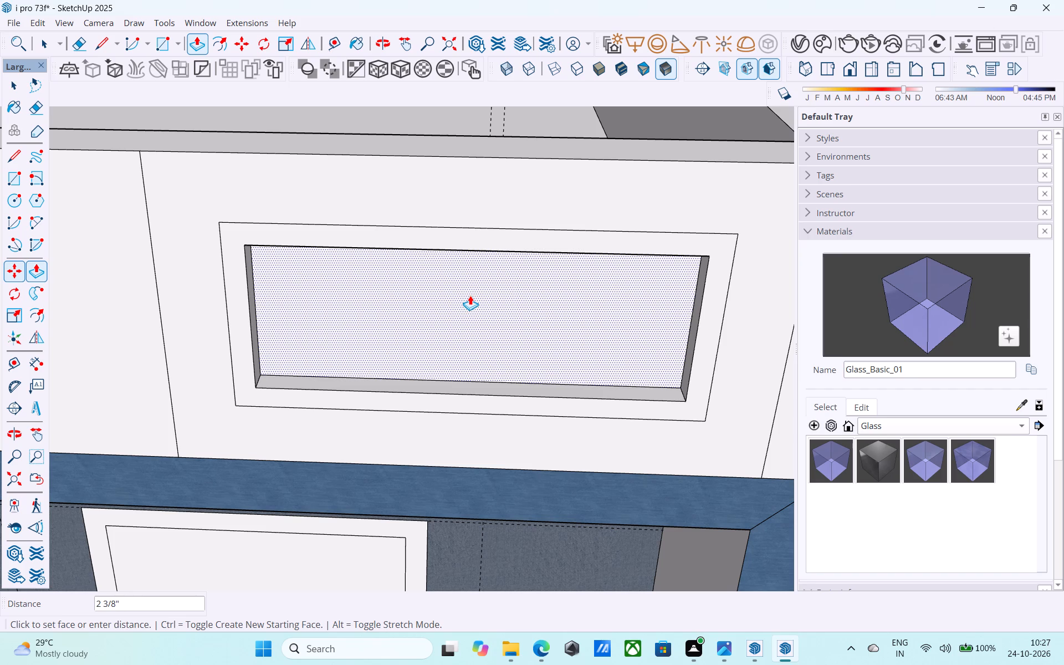
pyautogui.moveTo(470, 295); pyautogui.dragTo(618, 387, button='middle')
pyautogui.scroll(5, 500, 328)
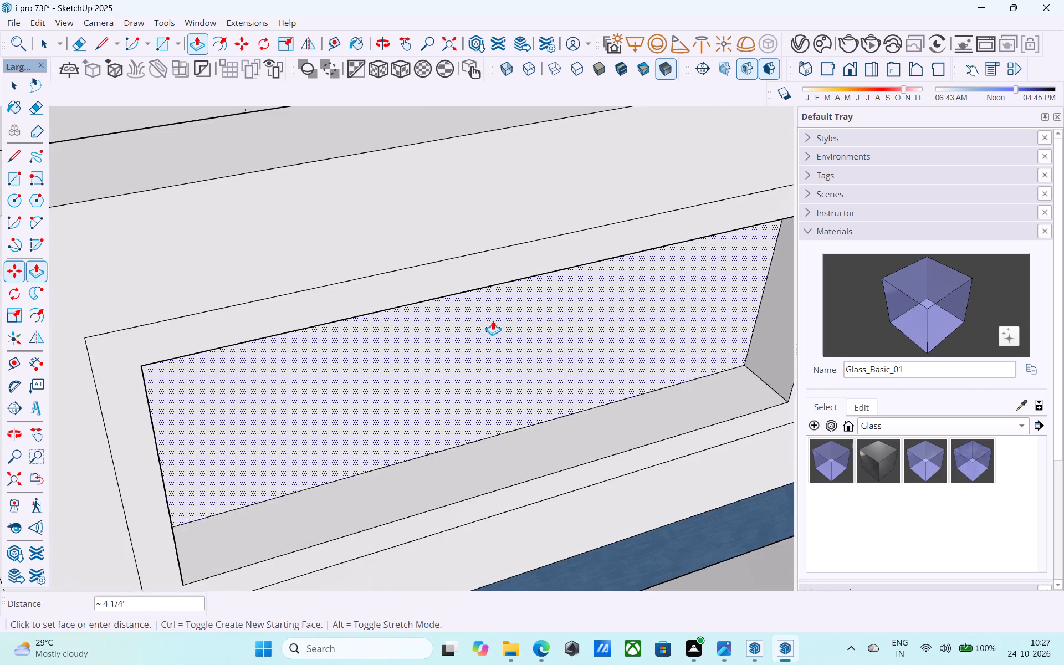
pyautogui.moveTo(492, 320); pyautogui.dragTo(460, 249, button='middle')
pyautogui.click(438, 281)
pyautogui.scroll(-7, 438, 280)
pyautogui.scroll(1, 440, 280)
pyautogui.scroll(-5, 440, 280)
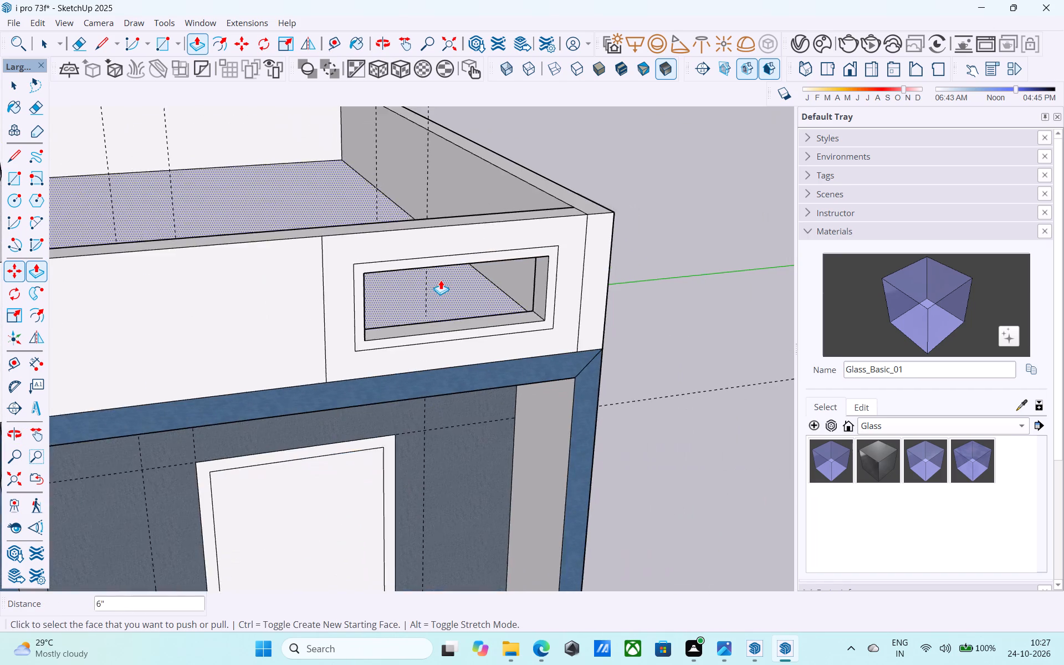
pyautogui.scroll(-3, 441, 280)
pyautogui.moveTo(371, 286); pyautogui.dragTo(438, 295, button='middle')
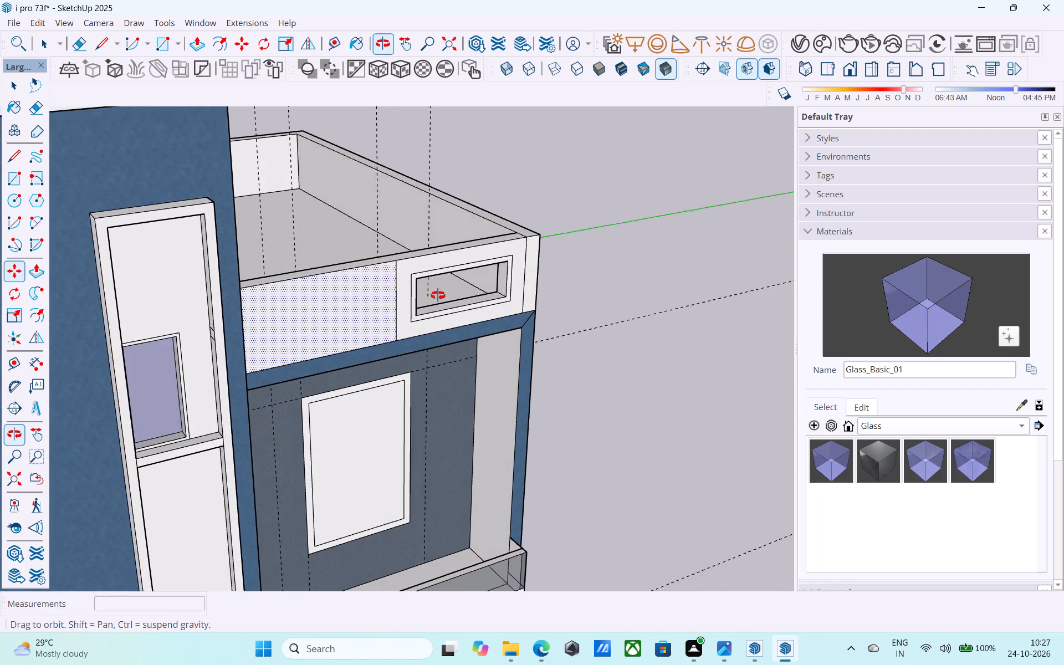
pyautogui.moveTo(438, 295); pyautogui.dragTo(299, 346, button='middle')
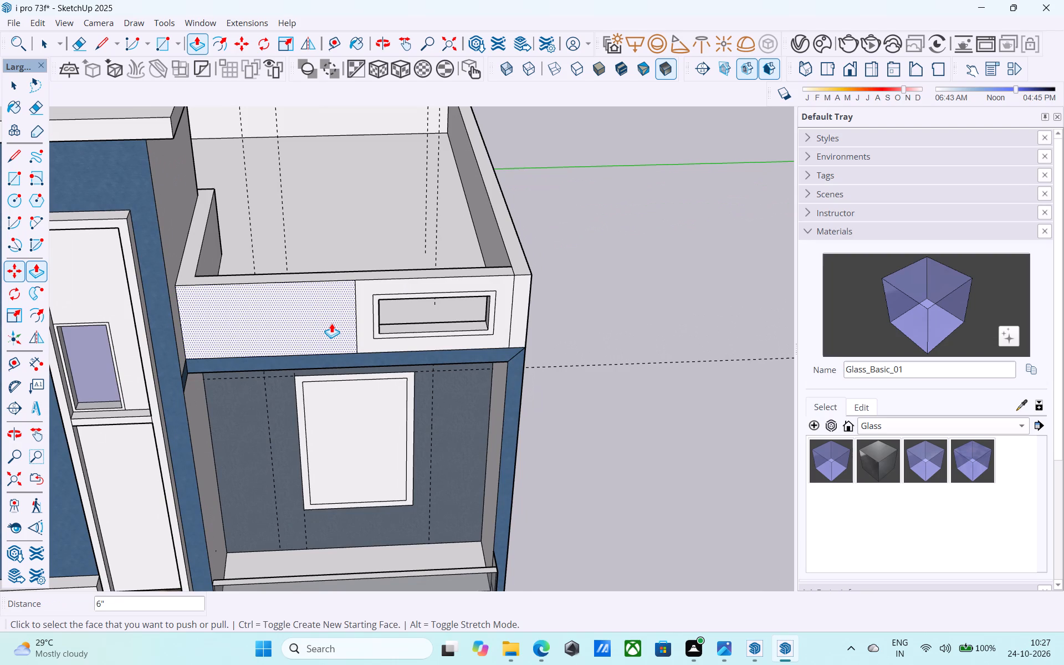
pyautogui.moveTo(331, 323); pyautogui.dragTo(330, 351, button='middle')
pyautogui.press('space')
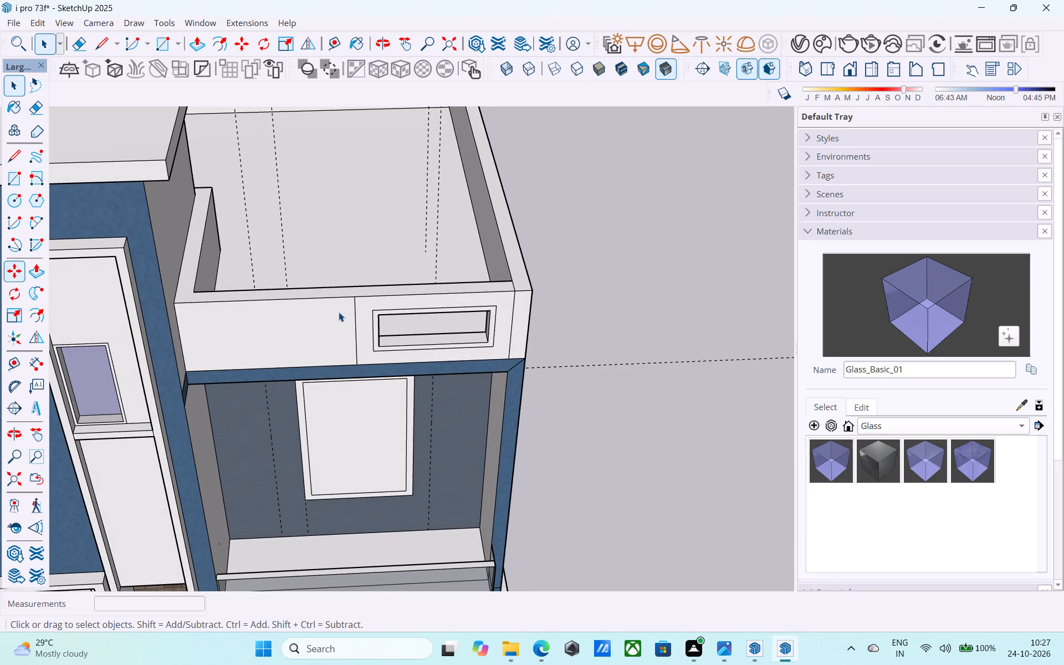
# Save the model, purging its unused items.
pyautogui.hotkey('ctrl', 's')
pyautogui.click(467, 417)
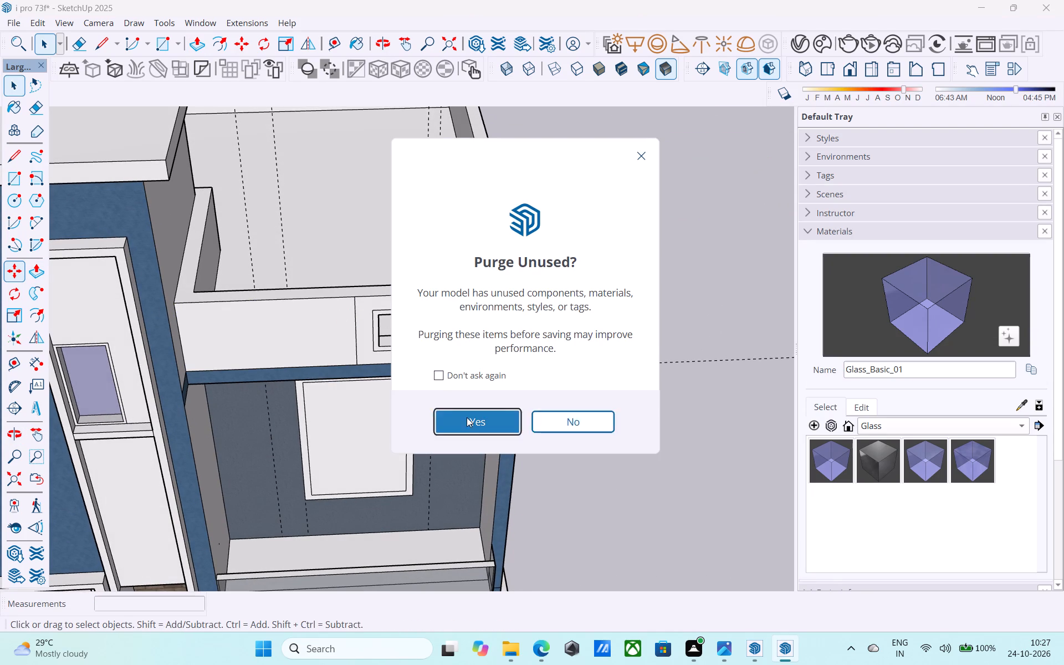
# Examine the whole house's front elevation with the new parapet opening from several angles and distances.
pyautogui.scroll(-17, 454, 372)
pyautogui.moveTo(441, 392); pyautogui.dragTo(439, 244, button='middle')
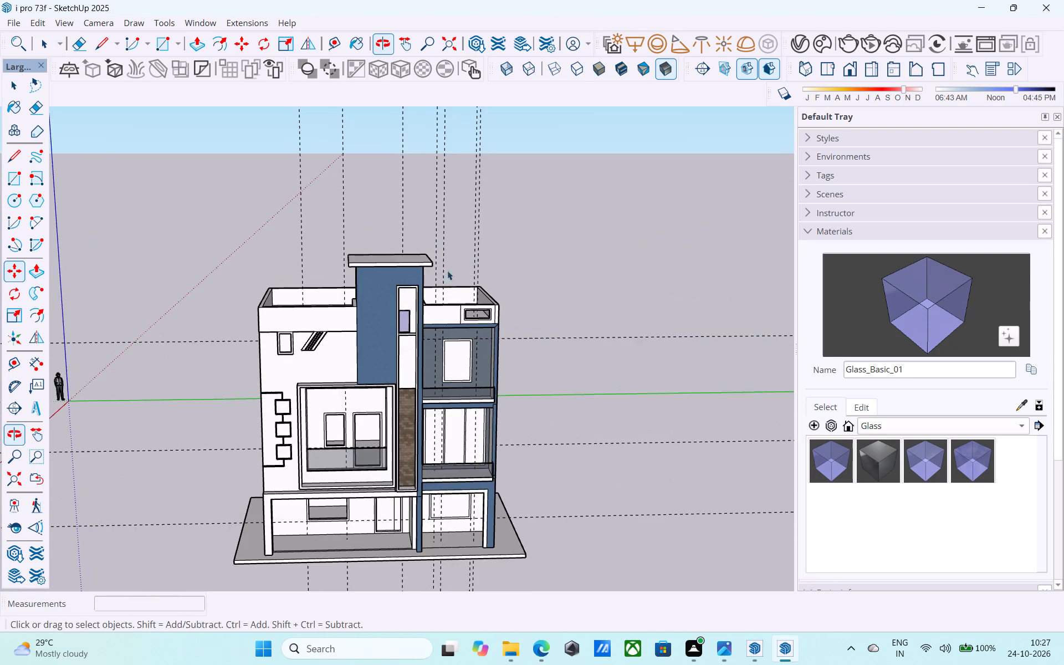
pyautogui.moveTo(444, 282); pyautogui.dragTo(481, 242, button='middle')
pyautogui.scroll(-4, 482, 251)
pyautogui.moveTo(485, 411); pyautogui.dragTo(551, 337, button='middle')
pyautogui.scroll(9, 433, 276)
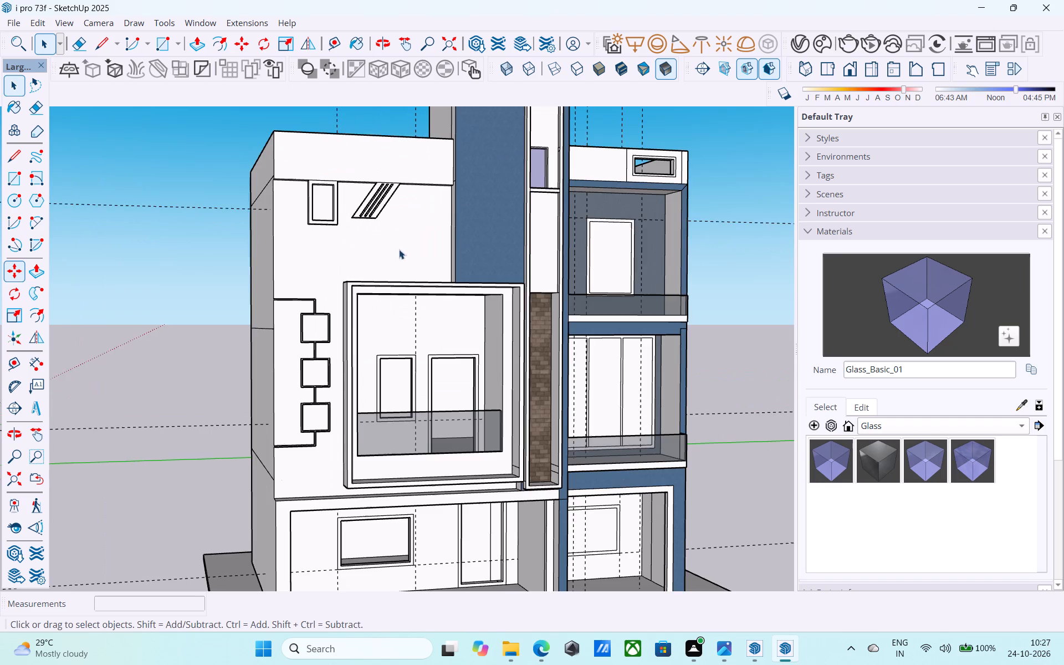
pyautogui.keyDown('shift'); pyautogui.moveTo(448, 357); pyautogui.dragTo(454, 308, button='middle'); pyautogui.keyUp('shift')
pyautogui.scroll(-3, 451, 308)
pyautogui.moveTo(449, 308); pyautogui.dragTo(423, 347, button='middle')
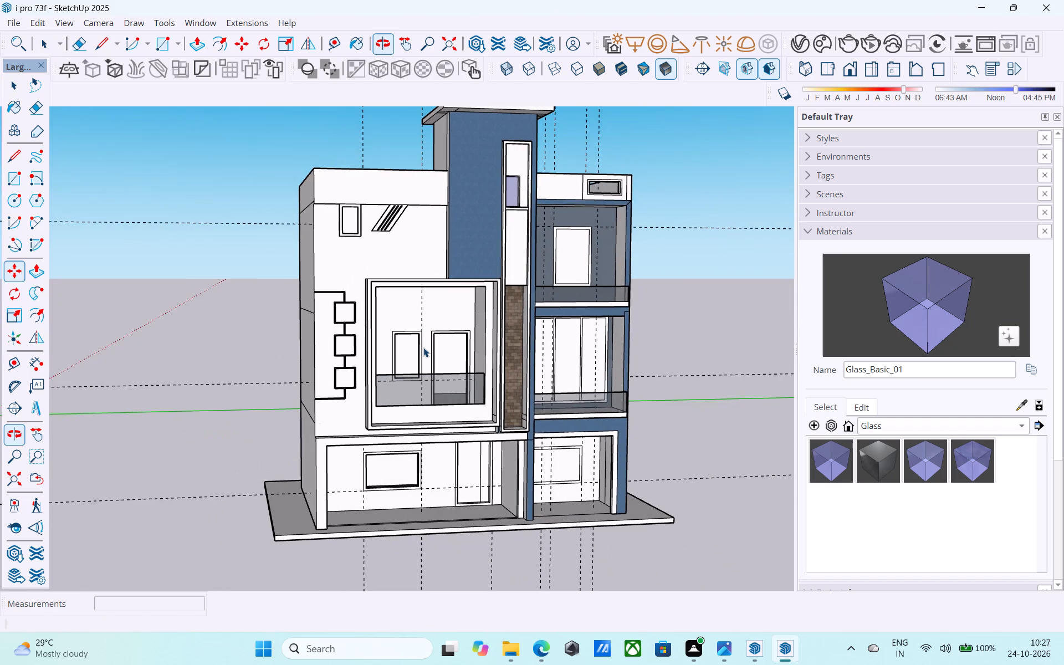
pyautogui.middleClick(421, 347)
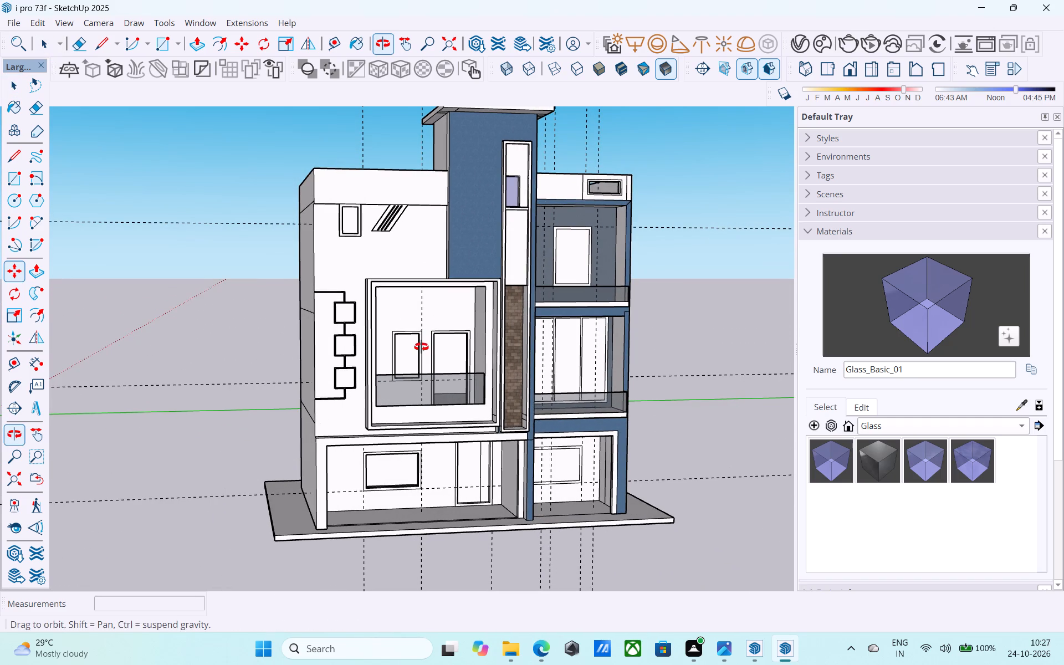
pyautogui.scroll(-2, 435, 318)
pyautogui.moveTo(433, 318); pyautogui.dragTo(397, 317, button='middle')
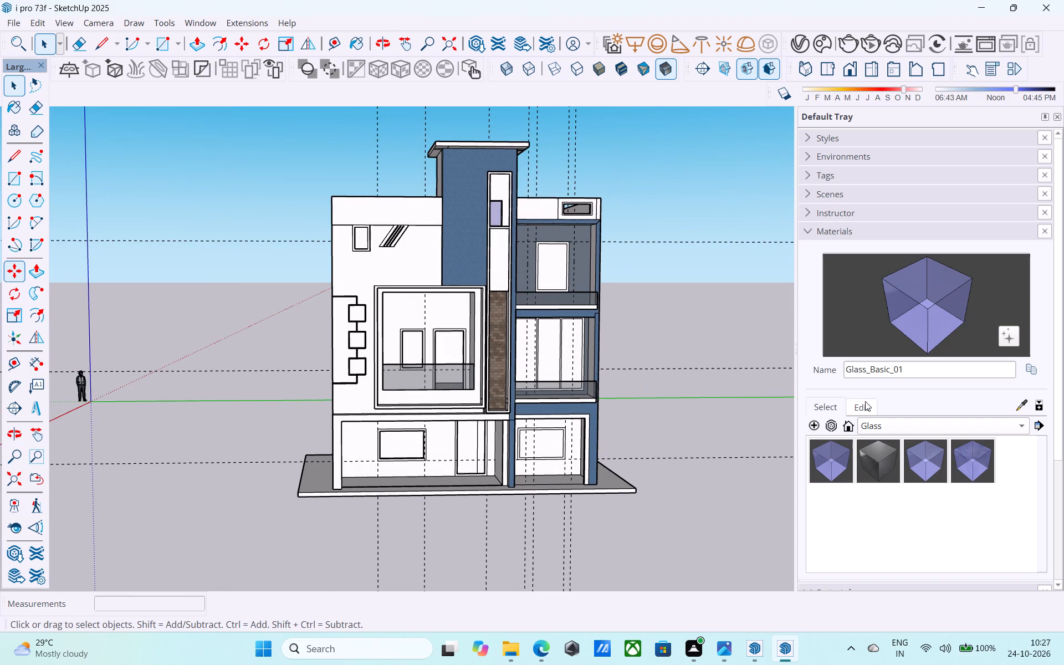
# Paint both recessed ground-floor front walls, around their windows and door, with the in-model material Brick_20_1K.
pyautogui.click(879, 423)
pyautogui.click(880, 363)
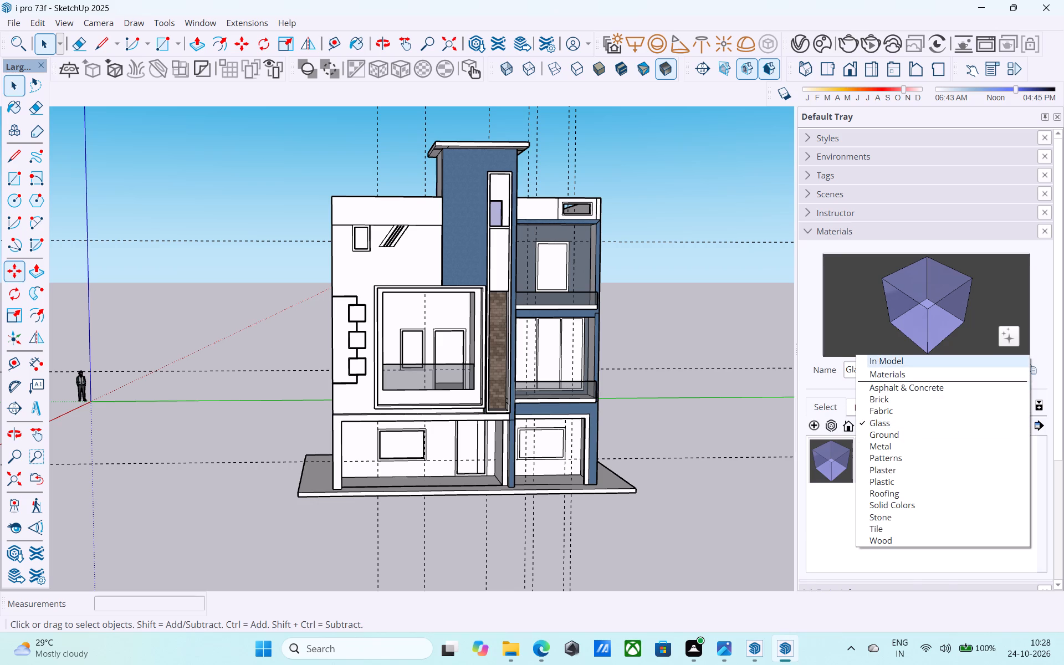
pyautogui.click(879, 461)
pyautogui.moveTo(513, 427); pyautogui.dragTo(511, 408, button='middle')
pyautogui.scroll(2, 512, 408)
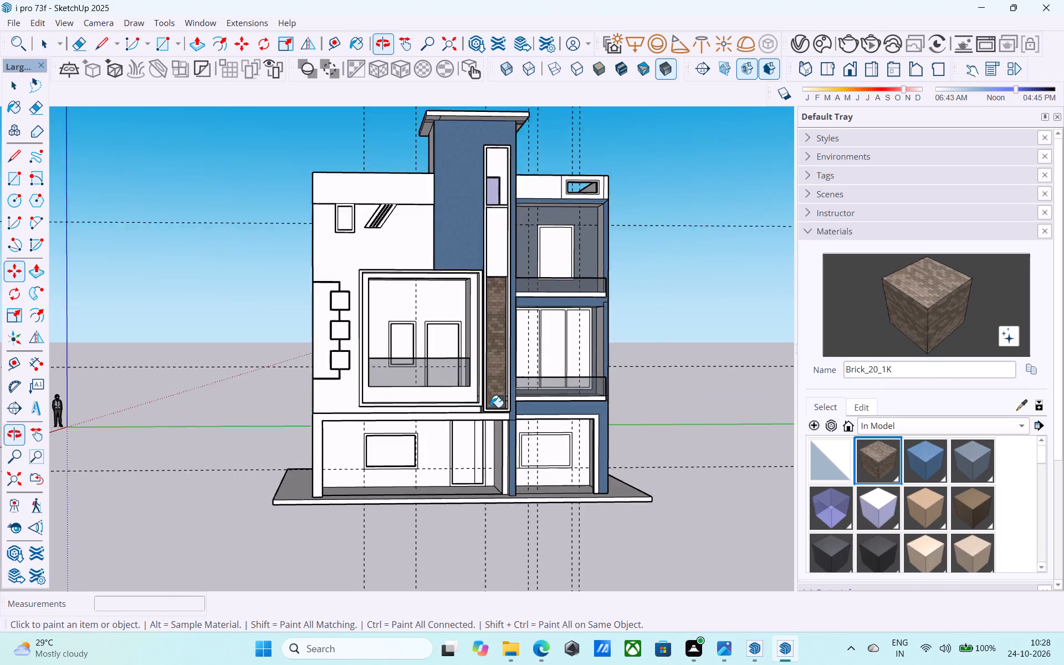
pyautogui.scroll(4, 490, 407)
pyautogui.click(454, 423)
pyautogui.hotkey('ctrl', 'z')
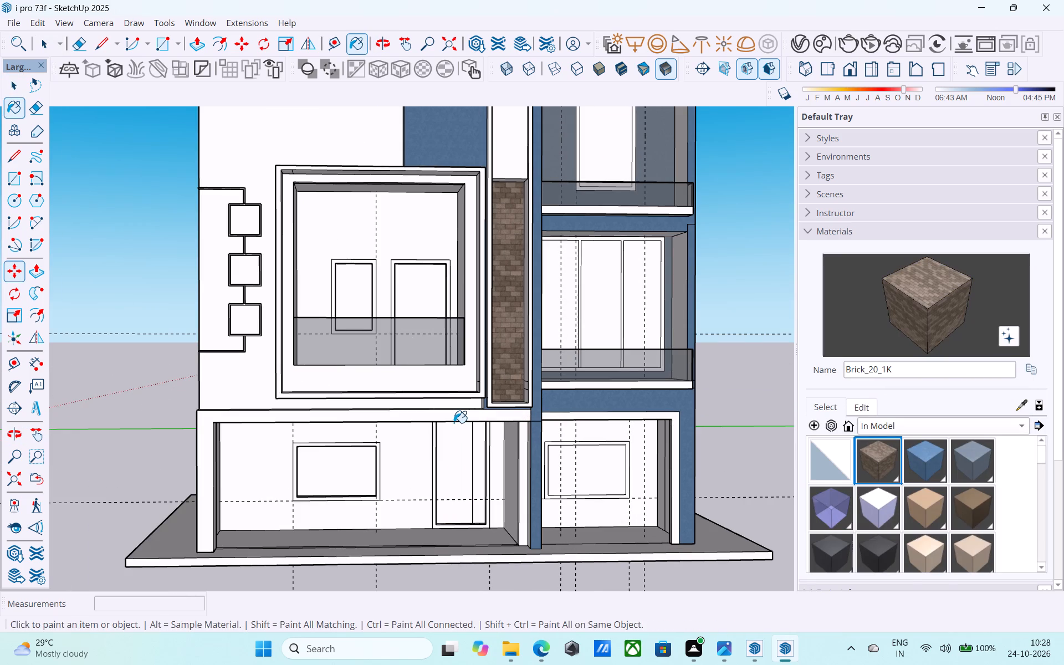
pyautogui.keyDown('shift'); pyautogui.moveTo(441, 444); pyautogui.dragTo(448, 340, button='middle'); pyautogui.keyUp('shift')
pyautogui.click(404, 369)
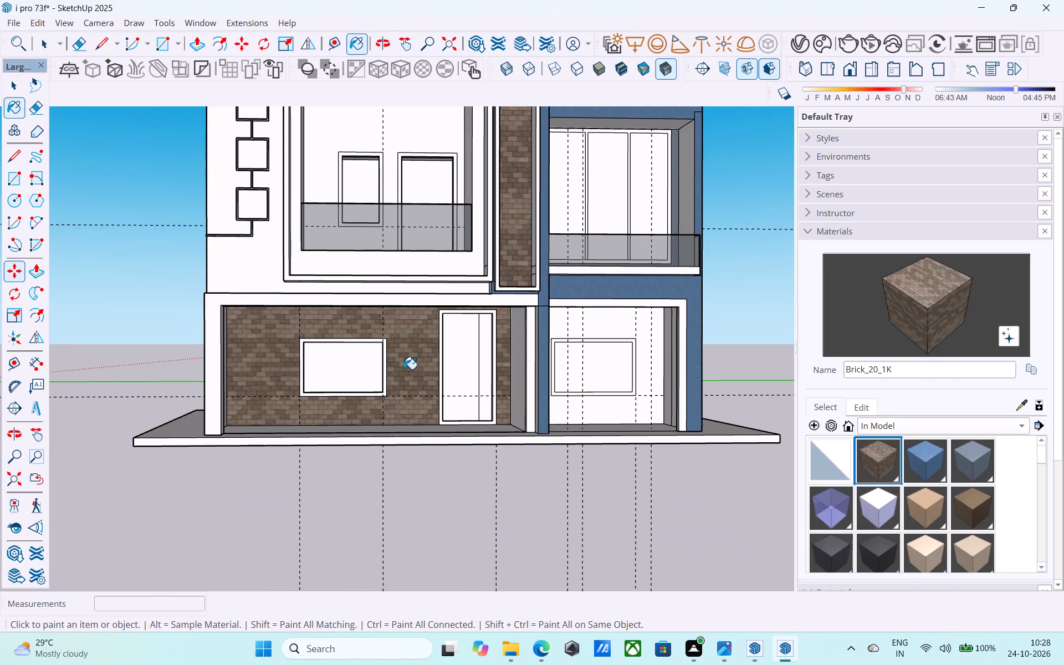
pyautogui.keyDown('shift'); pyautogui.moveTo(518, 366); pyautogui.dragTo(415, 368, button='middle'); pyautogui.keyUp('shift')
pyautogui.click(528, 337)
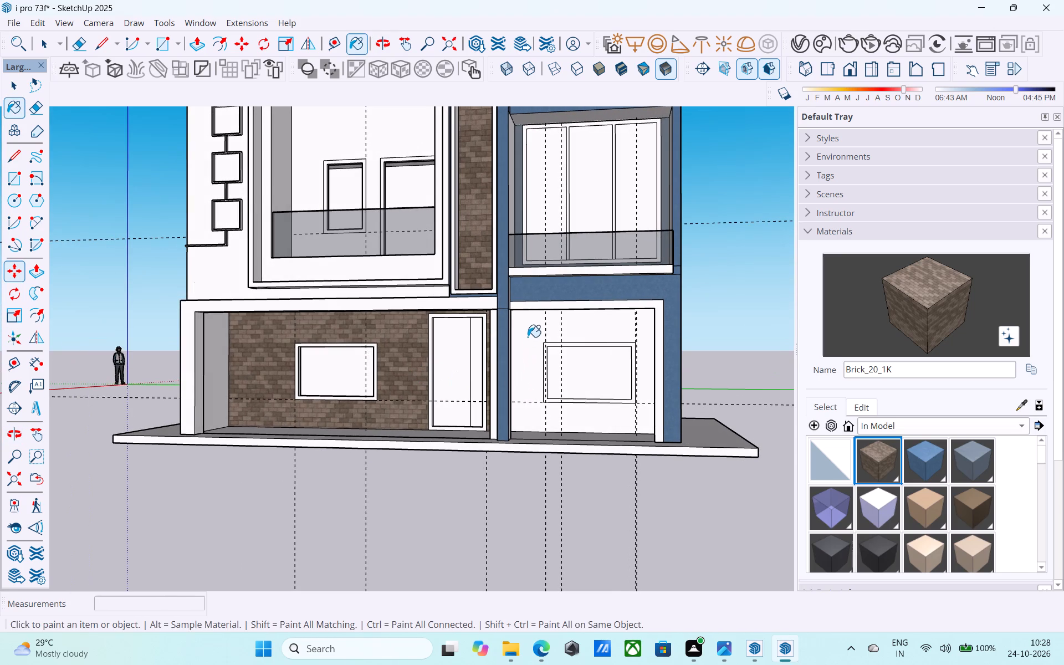
pyautogui.scroll(-3, 530, 338)
pyautogui.keyDown('shift'); pyautogui.moveTo(530, 339); pyautogui.dragTo(581, 404, button='middle'); pyautogui.keyUp('shift')
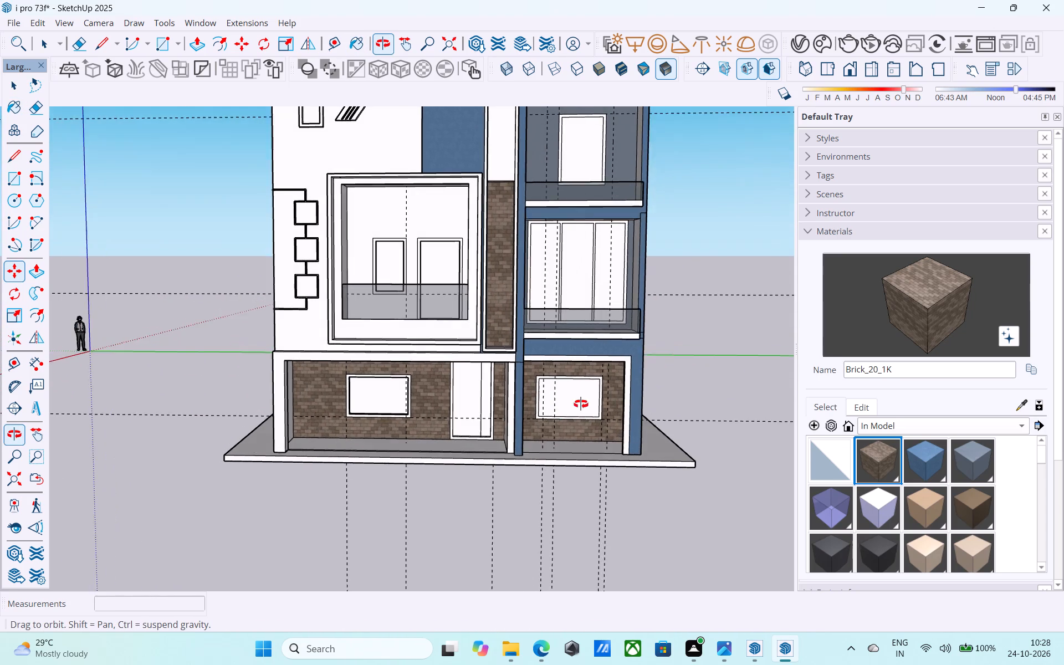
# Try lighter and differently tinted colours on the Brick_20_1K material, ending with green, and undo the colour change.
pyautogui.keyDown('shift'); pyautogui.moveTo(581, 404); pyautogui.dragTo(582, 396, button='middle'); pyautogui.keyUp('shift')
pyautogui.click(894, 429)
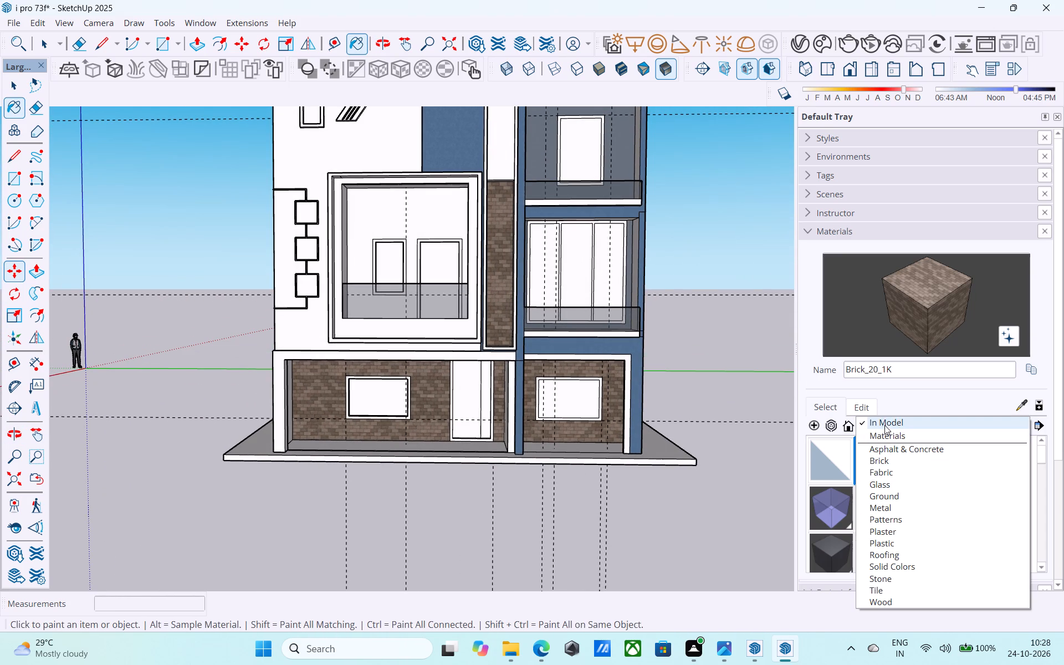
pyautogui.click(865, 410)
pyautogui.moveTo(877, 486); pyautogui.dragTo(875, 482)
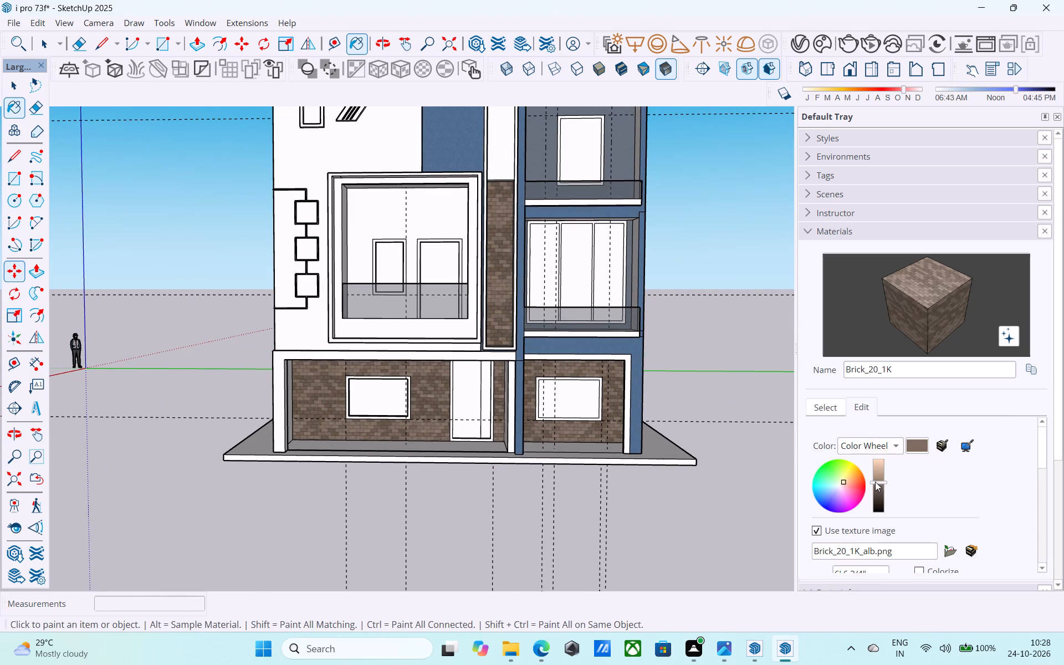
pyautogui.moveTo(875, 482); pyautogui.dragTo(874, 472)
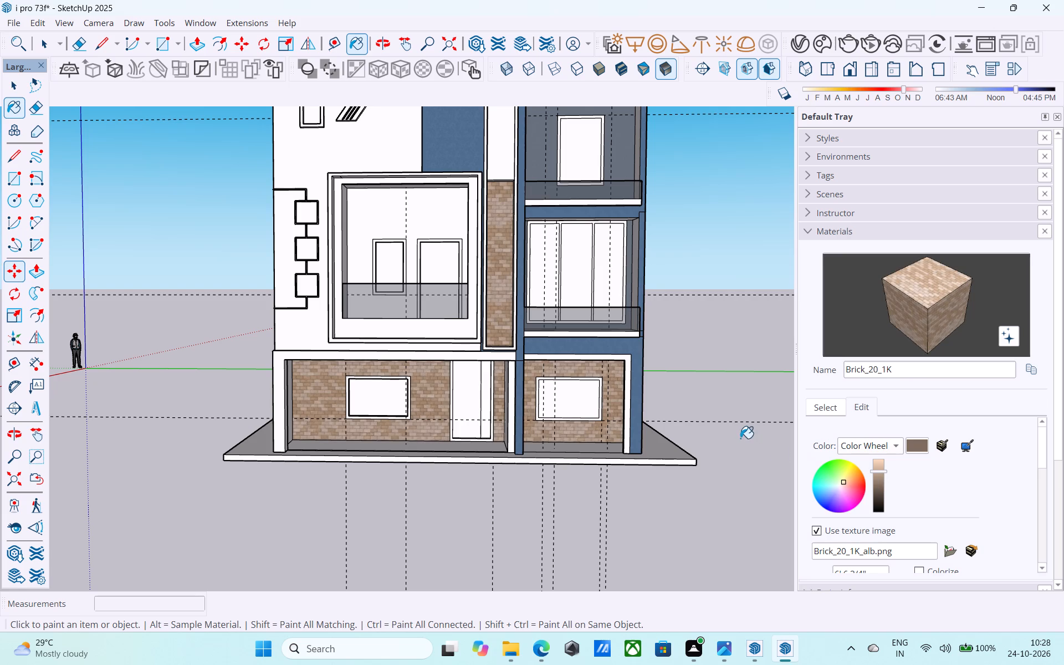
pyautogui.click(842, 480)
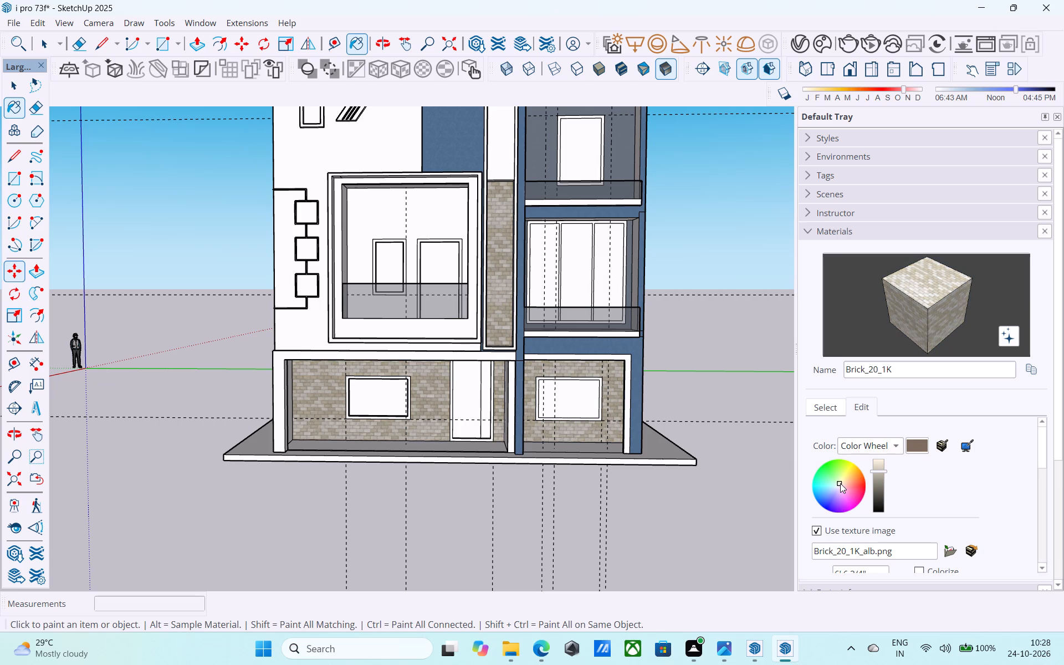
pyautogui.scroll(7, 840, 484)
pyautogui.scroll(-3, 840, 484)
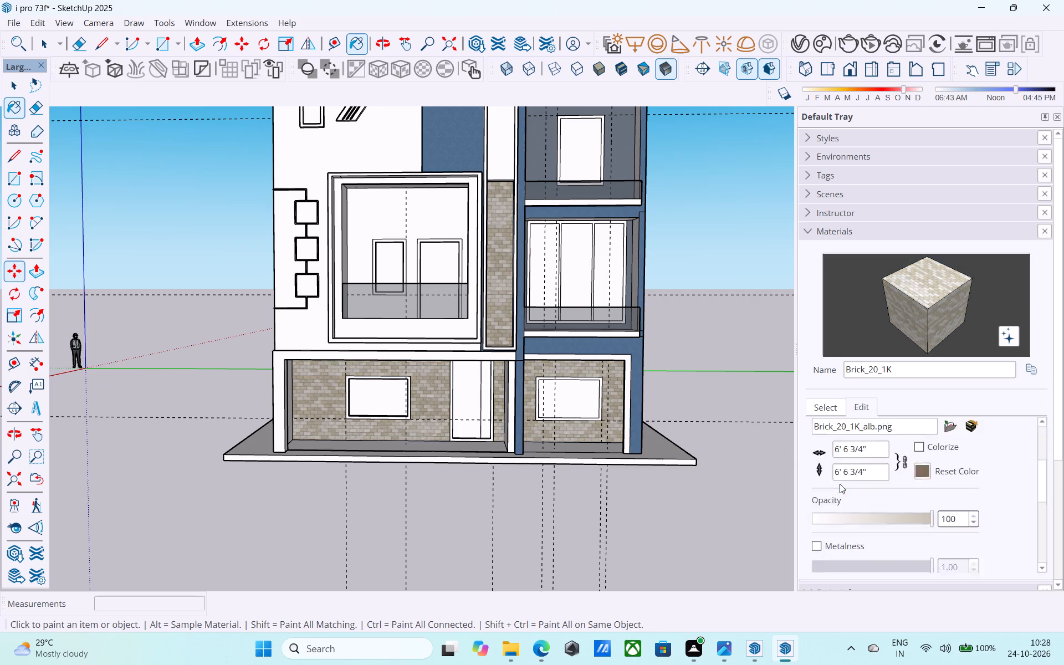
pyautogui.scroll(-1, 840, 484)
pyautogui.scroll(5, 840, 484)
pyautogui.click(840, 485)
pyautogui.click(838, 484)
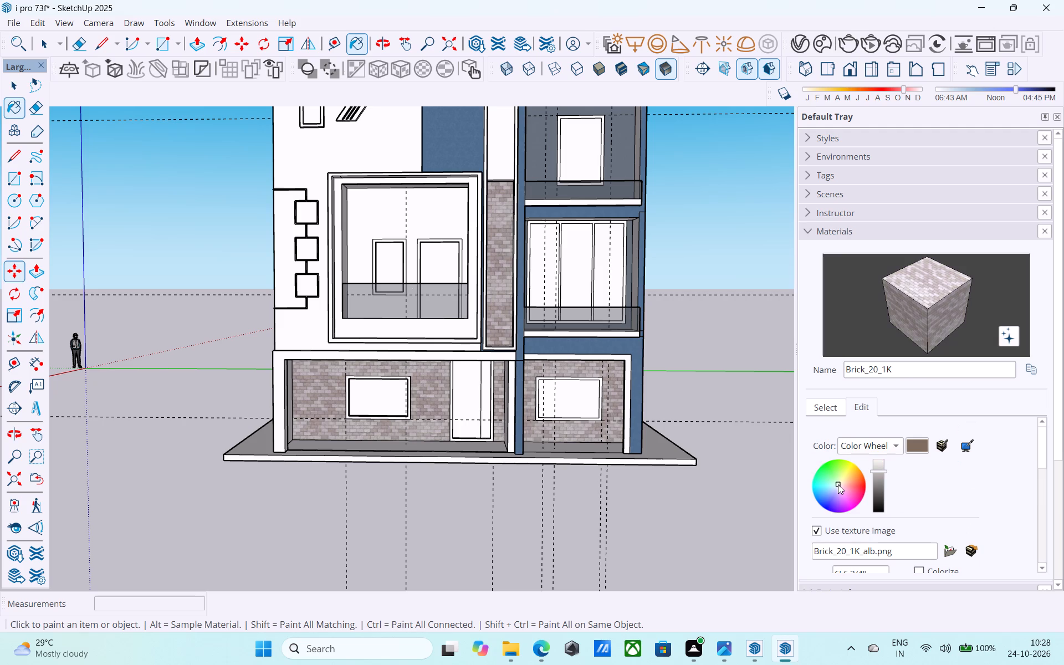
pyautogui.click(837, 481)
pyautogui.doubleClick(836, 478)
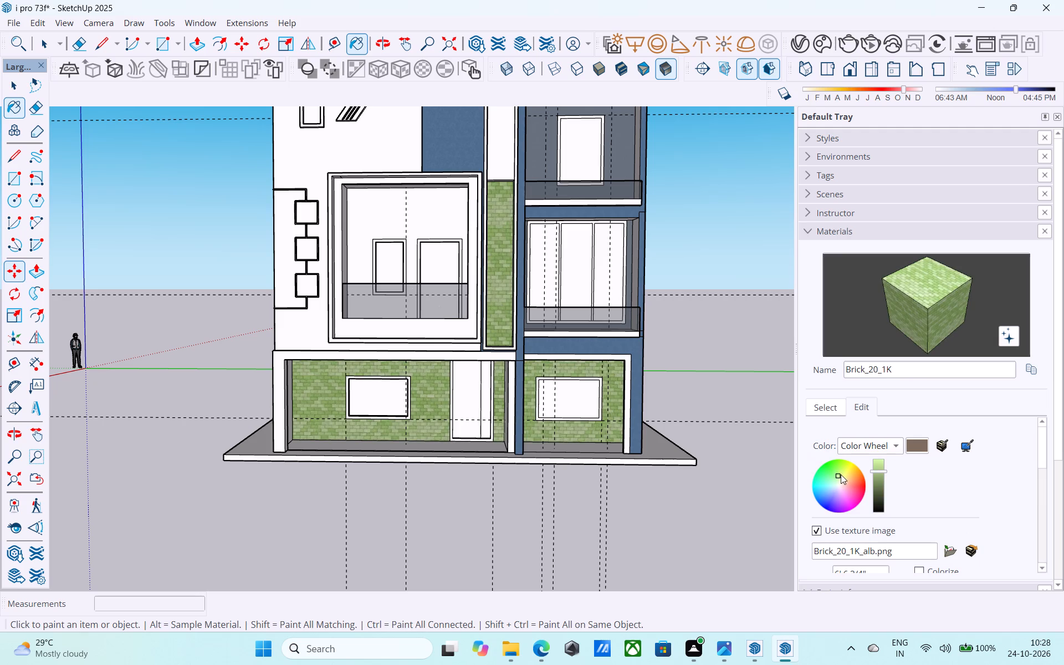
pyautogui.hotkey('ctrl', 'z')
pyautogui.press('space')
# Raise the brightness of the Brick_20_1K material to a lighter brown, keeping its hue.
pyautogui.scroll(3, 841, 475)
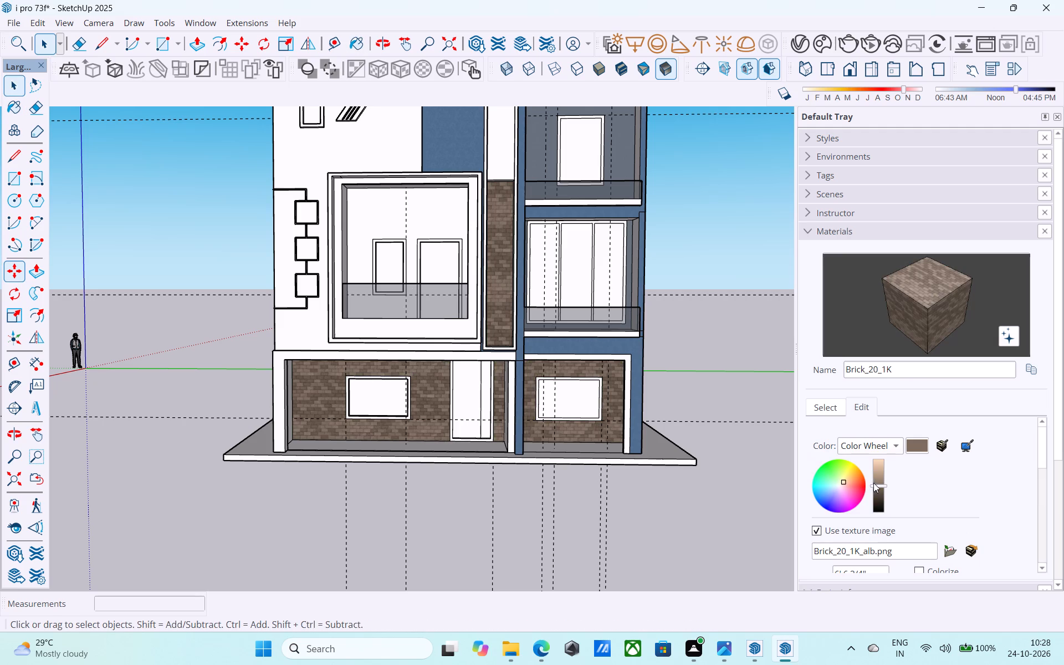
pyautogui.moveTo(874, 484); pyautogui.dragTo(873, 475)
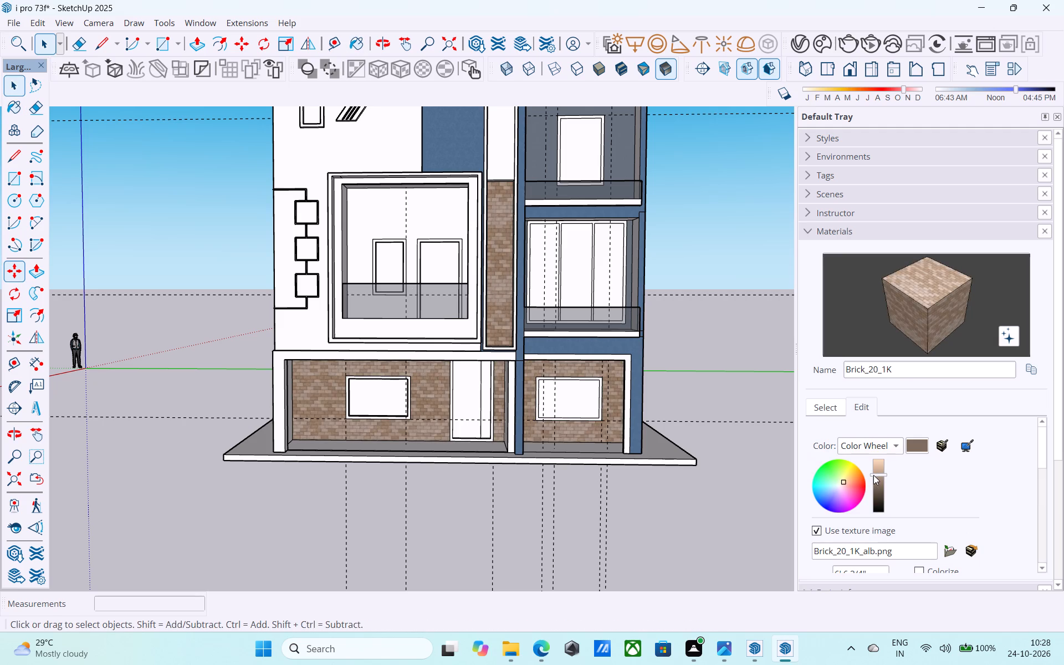
pyautogui.moveTo(873, 475); pyautogui.dragTo(872, 473)
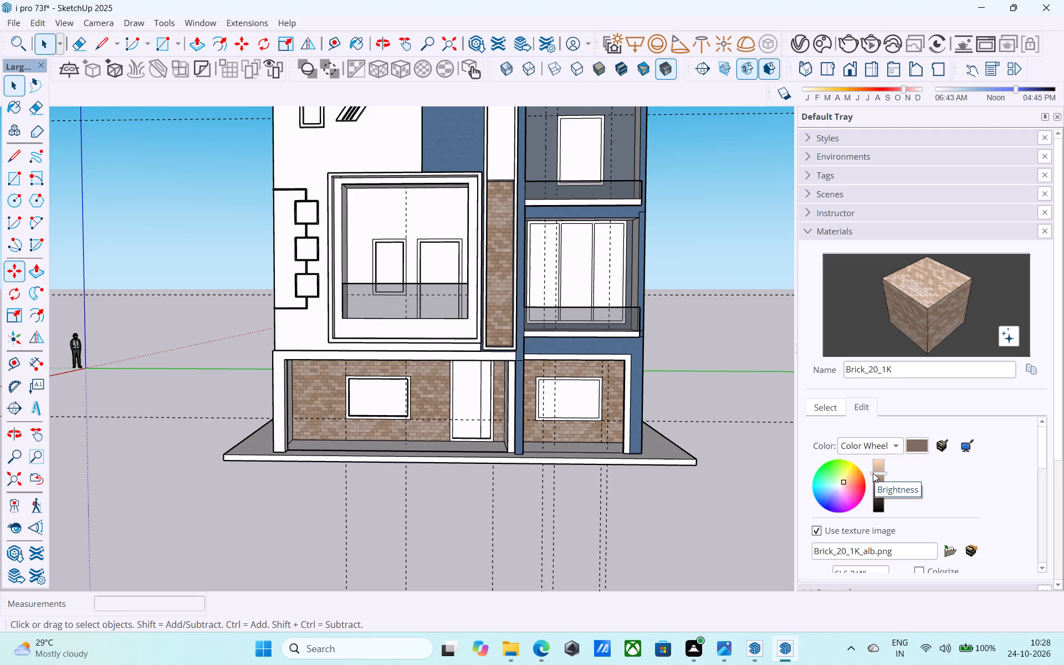
pyautogui.click(873, 473)
pyautogui.scroll(-6, 402, 297)
pyautogui.moveTo(372, 295); pyautogui.dragTo(372, 324, button='middle')
pyautogui.scroll(1, 372, 307)
pyautogui.moveTo(373, 308); pyautogui.dragTo(370, 304, button='middle')
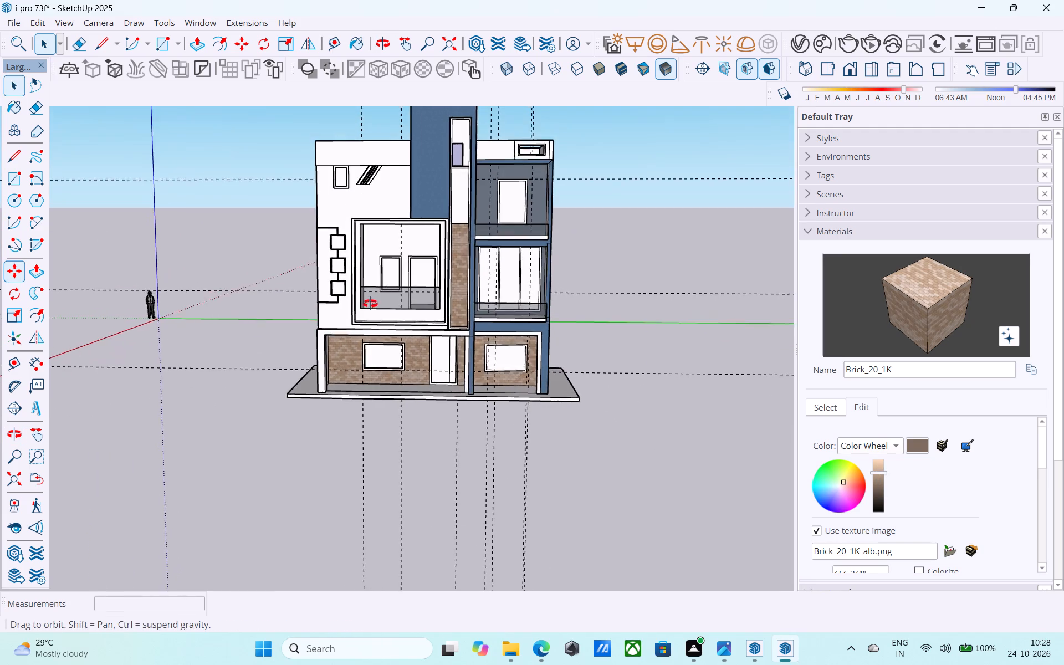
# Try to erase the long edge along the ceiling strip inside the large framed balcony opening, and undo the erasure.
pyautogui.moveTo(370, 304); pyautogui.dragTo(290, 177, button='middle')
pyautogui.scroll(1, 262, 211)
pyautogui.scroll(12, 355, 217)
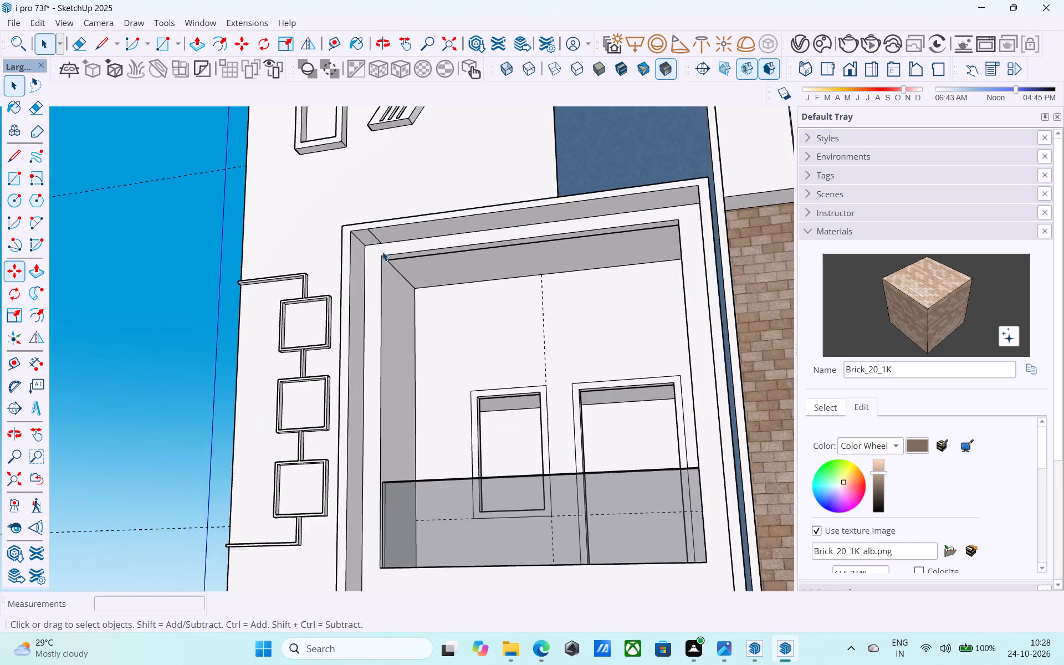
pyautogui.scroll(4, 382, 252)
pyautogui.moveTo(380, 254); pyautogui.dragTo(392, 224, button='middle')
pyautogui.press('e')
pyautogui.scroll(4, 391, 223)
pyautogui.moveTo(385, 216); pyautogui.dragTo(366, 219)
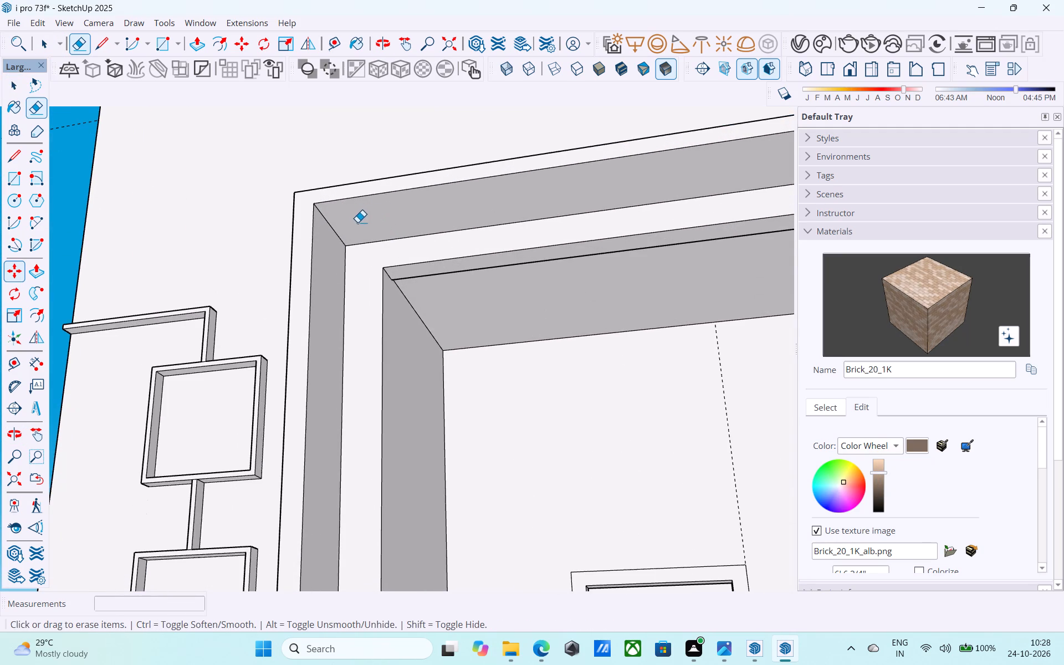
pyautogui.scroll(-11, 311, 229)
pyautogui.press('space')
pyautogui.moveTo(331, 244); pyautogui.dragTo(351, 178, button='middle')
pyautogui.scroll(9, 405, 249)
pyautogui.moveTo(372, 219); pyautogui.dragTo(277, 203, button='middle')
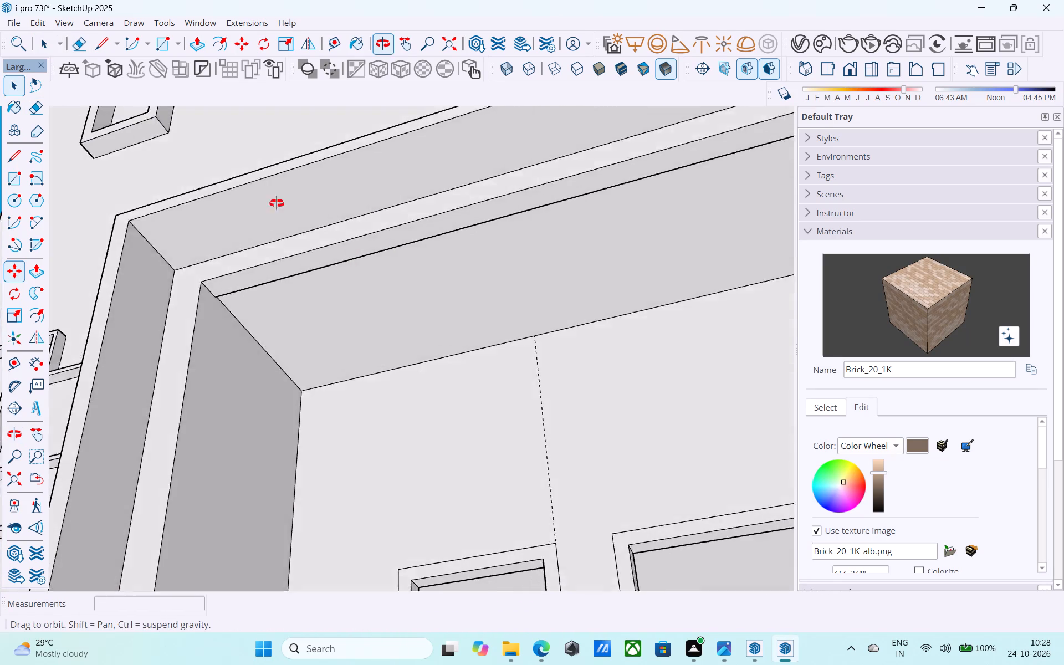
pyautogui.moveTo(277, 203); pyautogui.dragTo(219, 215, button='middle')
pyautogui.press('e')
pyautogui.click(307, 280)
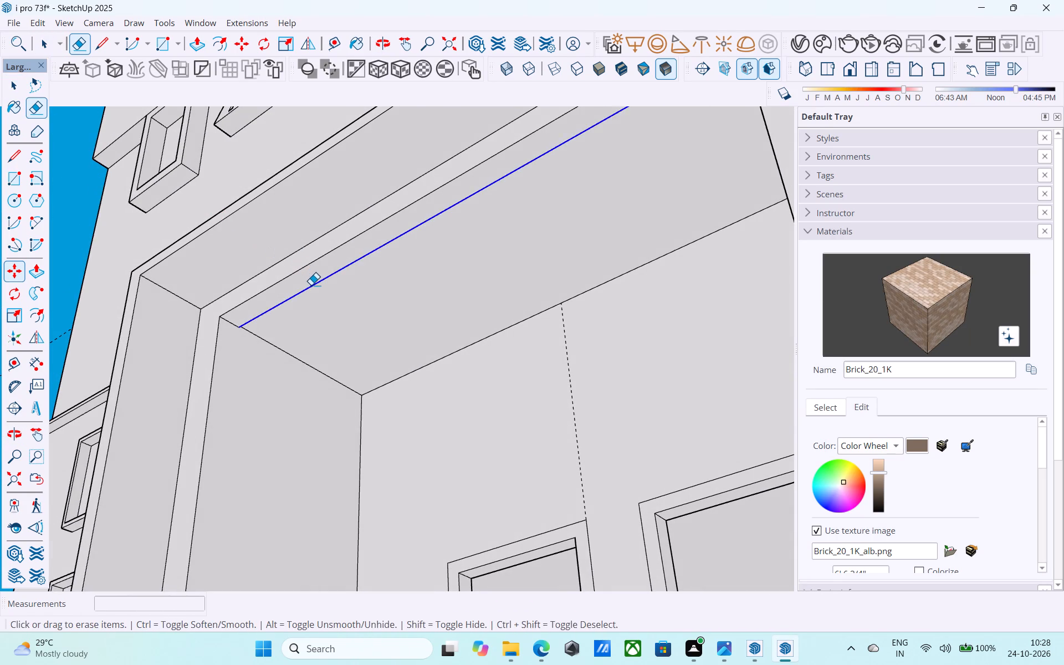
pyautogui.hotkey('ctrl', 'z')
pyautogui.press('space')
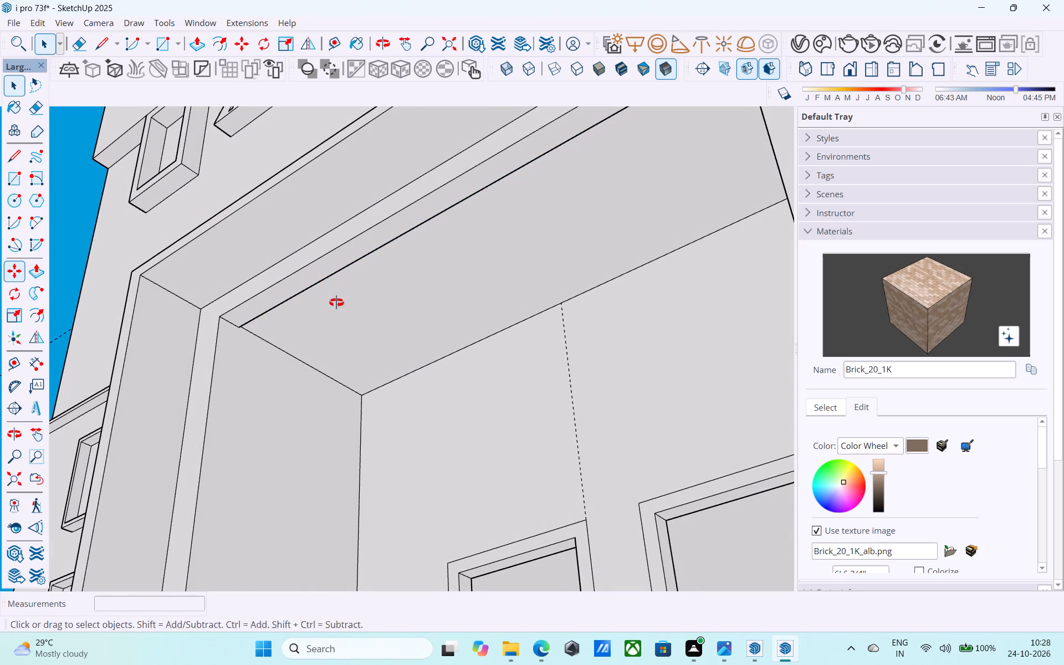
# Push the narrow ceiling strip inside the large balcony frame flush with the adjoining ceiling and erase the leftover edge.
pyautogui.moveTo(339, 304); pyautogui.dragTo(262, 244, button='middle')
pyautogui.scroll(7, 262, 244)
pyautogui.click(275, 273)
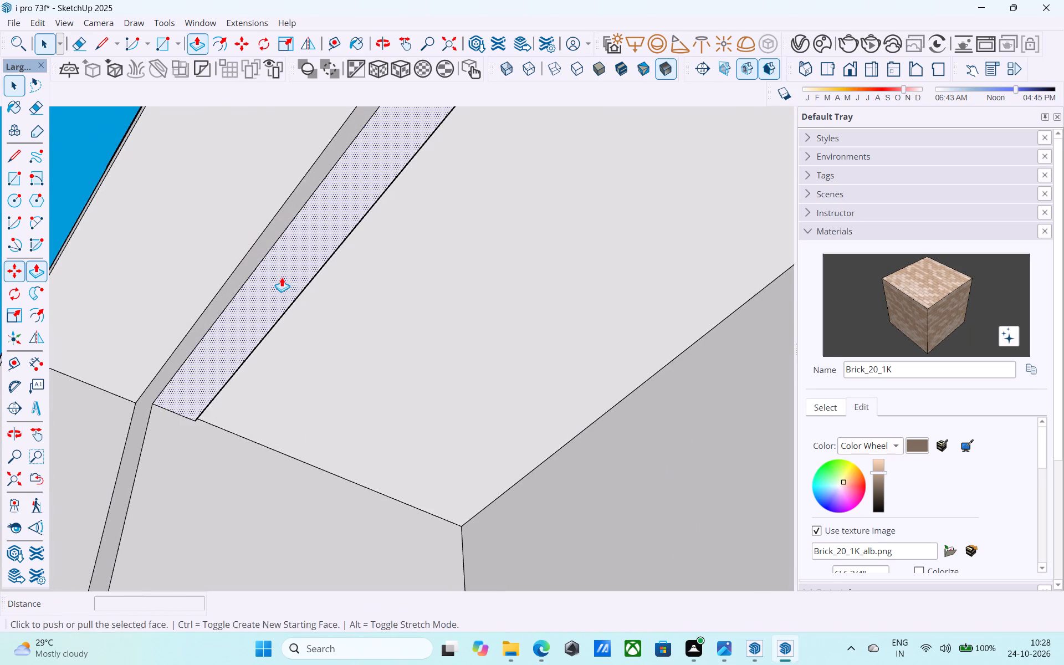
pyautogui.press('p')
pyautogui.click(282, 277)
pyautogui.click(412, 272)
pyautogui.press('space')
pyautogui.press('e')
pyautogui.moveTo(310, 264); pyautogui.dragTo(345, 272)
pyautogui.scroll(-16, 345, 272)
pyautogui.moveTo(376, 278); pyautogui.dragTo(796, 470, button='middle')
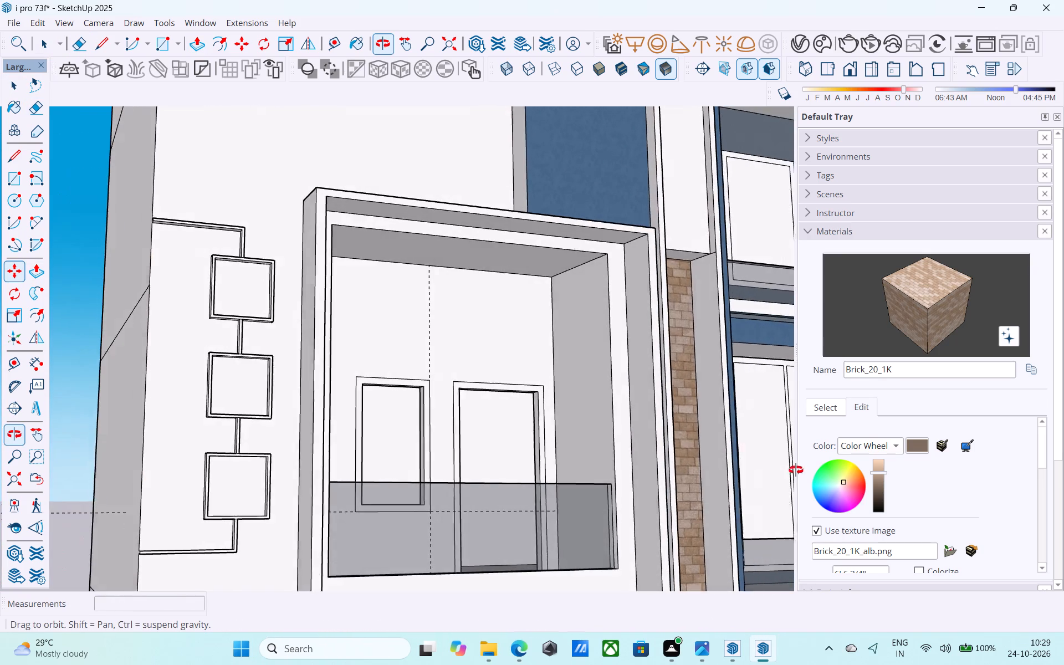
pyautogui.moveTo(796, 470); pyautogui.dragTo(794, 468, button='middle')
pyautogui.scroll(-6, 357, 308)
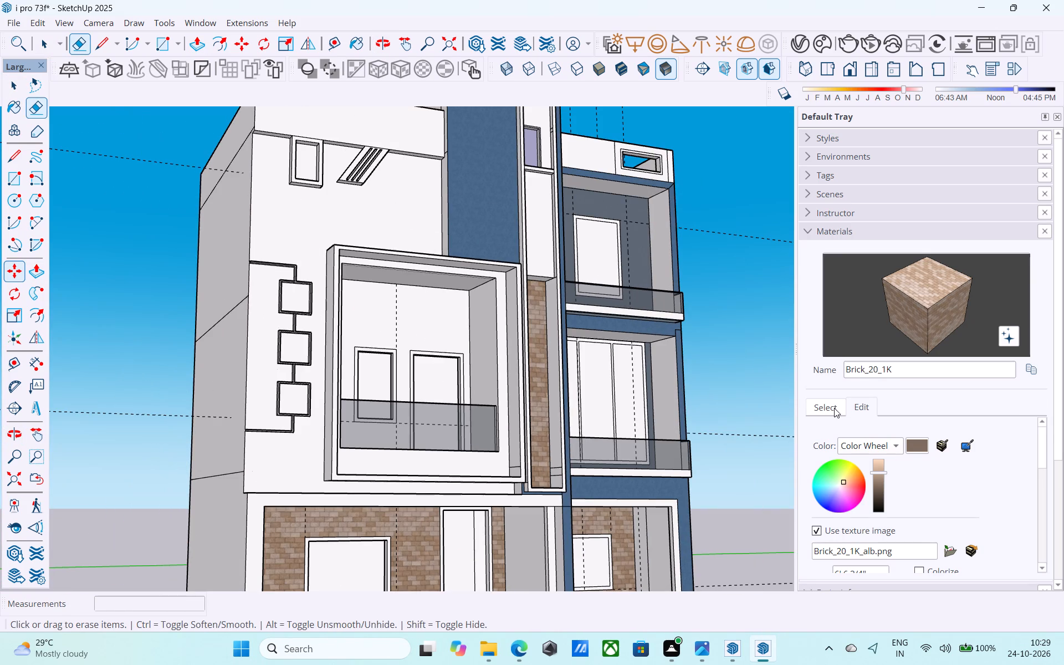
# Paint the back wall of the large framed balcony with E01_Mint_Frost from the Solid Colors collection.
pyautogui.click(832, 408)
pyautogui.scroll(-10, 948, 482)
pyautogui.scroll(9, 911, 428)
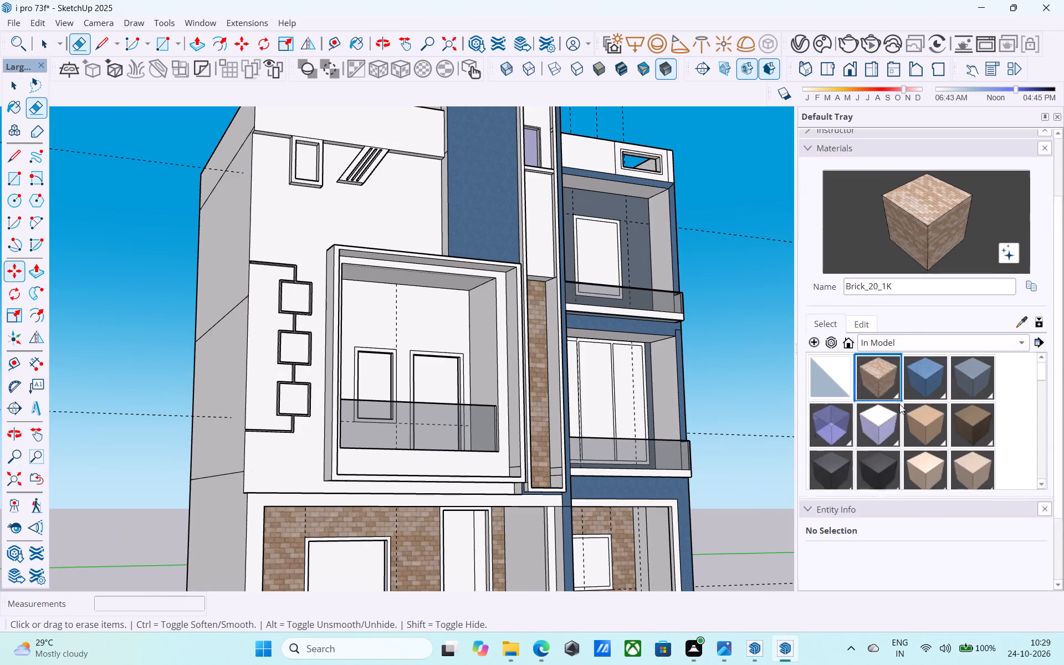
pyautogui.click(907, 387)
pyautogui.click(929, 520)
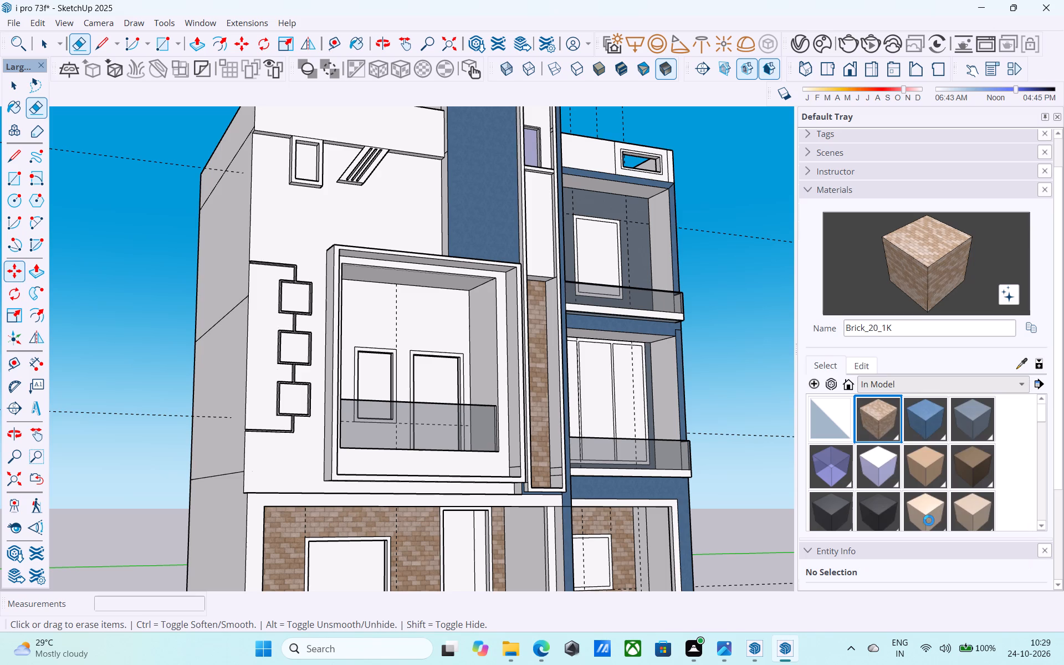
pyautogui.scroll(-16, 895, 469)
pyautogui.scroll(7, 889, 461)
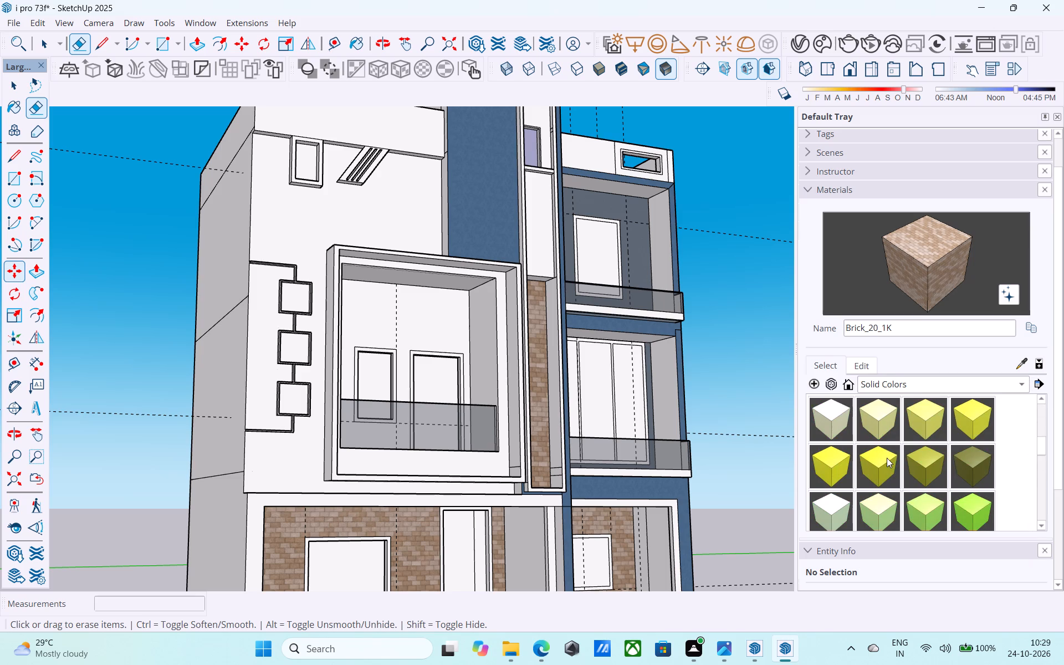
pyautogui.click(838, 421)
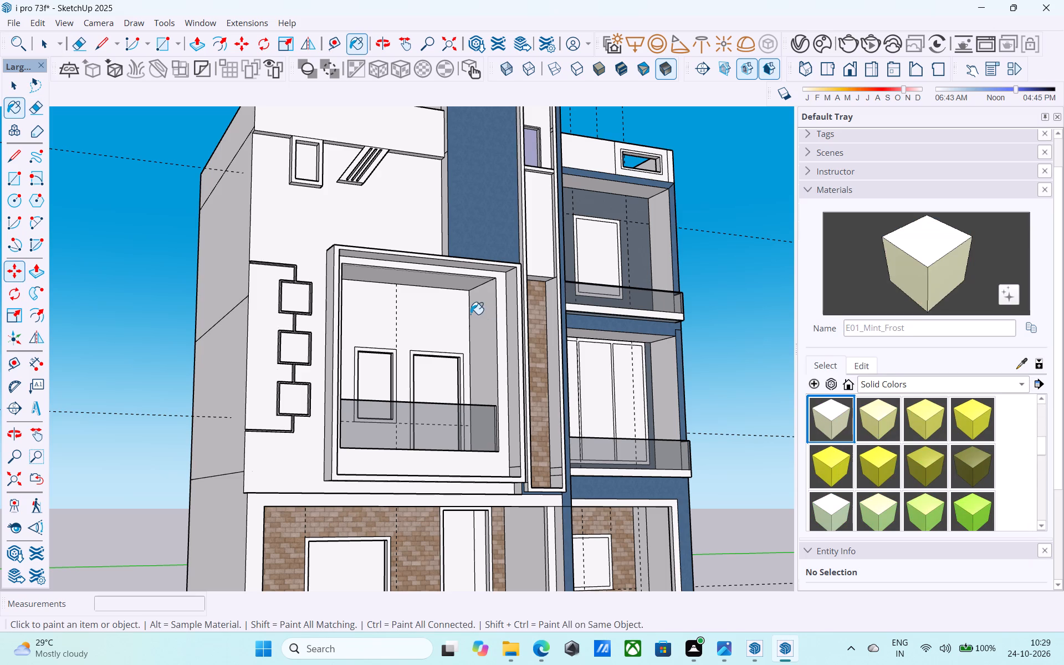
pyautogui.click(438, 315)
# Examine the painted balcony wall and the whole house's front from several angles and distances.
pyautogui.moveTo(464, 312); pyautogui.dragTo(412, 311, button='middle')
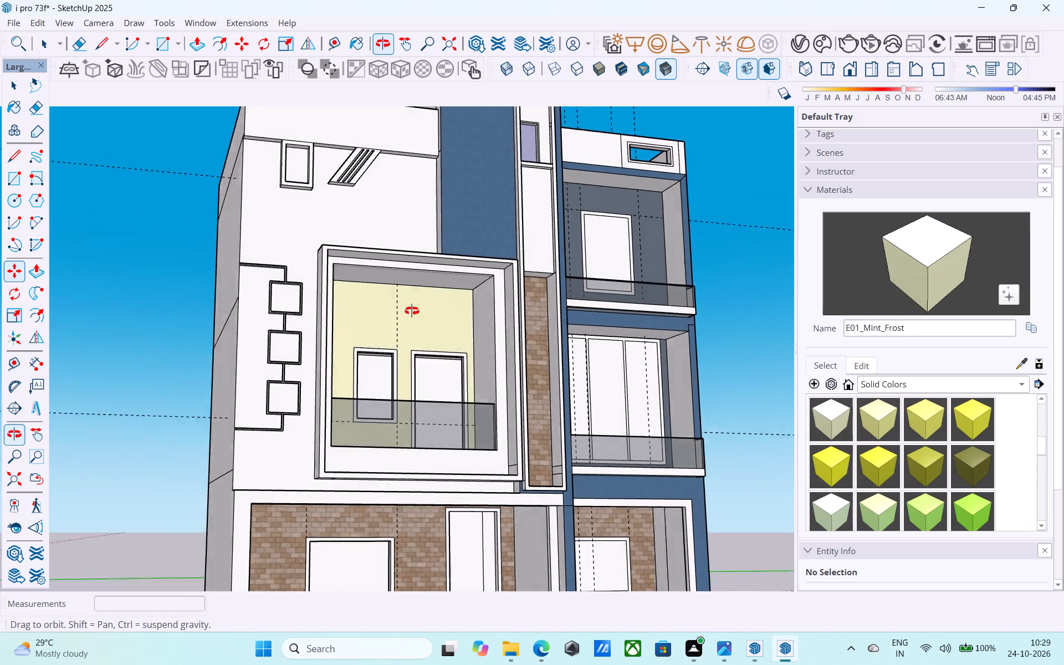
pyautogui.moveTo(412, 311); pyautogui.dragTo(403, 313, button='middle')
pyautogui.moveTo(391, 313); pyautogui.dragTo(442, 354, button='middle')
pyautogui.scroll(1, 576, 339)
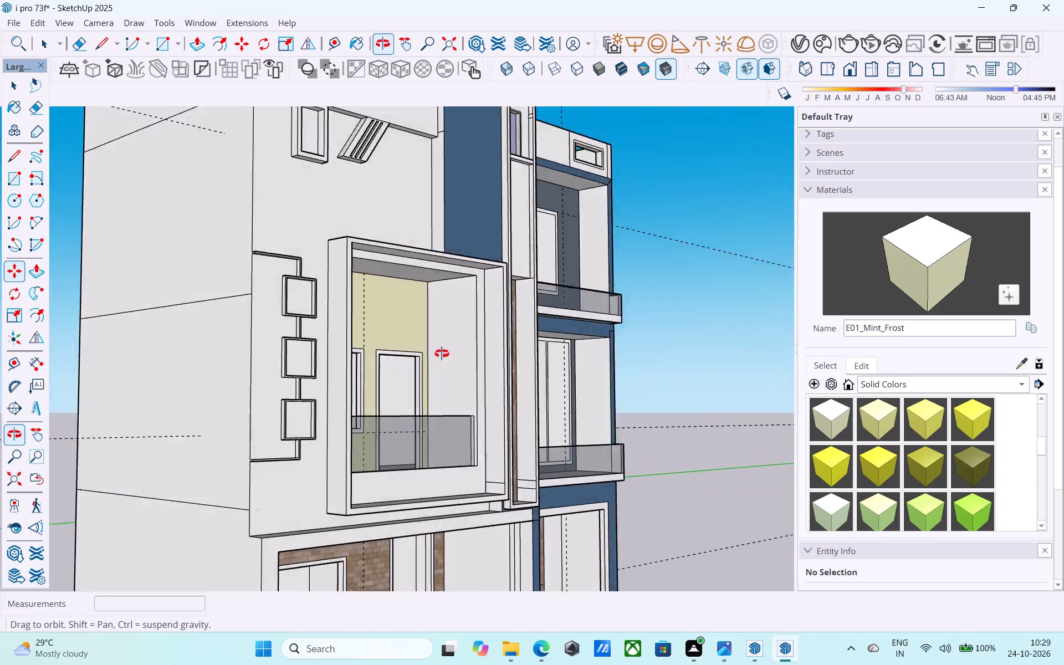
pyautogui.moveTo(442, 354); pyautogui.dragTo(406, 357, button='middle')
pyautogui.scroll(-4, 386, 349)
pyautogui.scroll(2, 386, 349)
pyautogui.scroll(-5, 387, 349)
pyautogui.scroll(1, 387, 344)
pyautogui.scroll(-2, 386, 344)
# Save the model.
pyautogui.press('space')
pyautogui.hotkey('ctrl', 's')
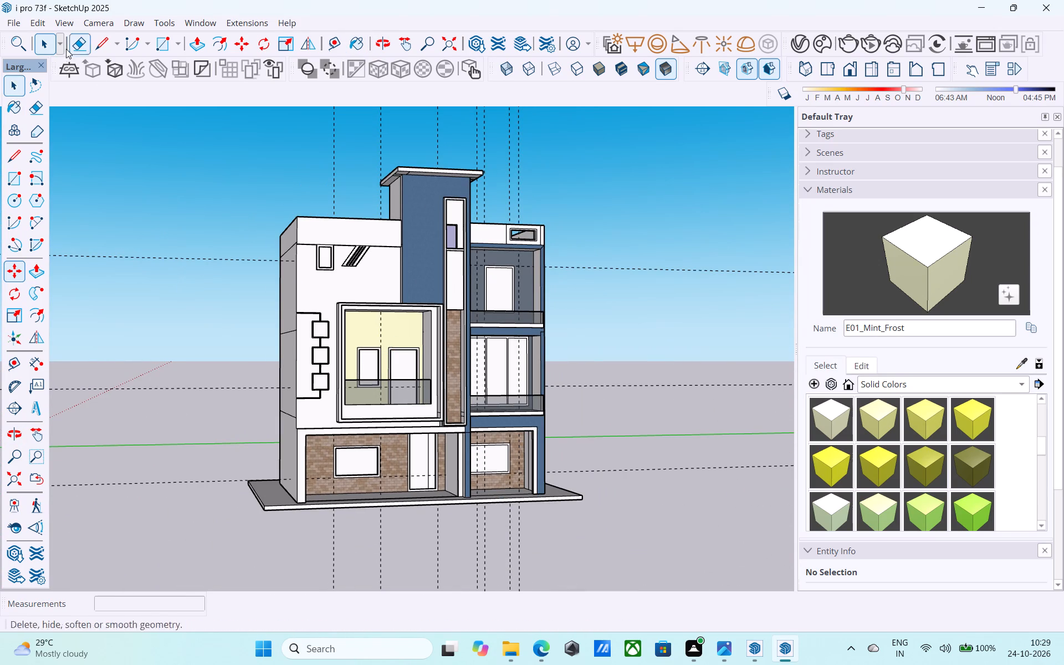
# Import the door model porta+4 from the Downloads folder and place it on the open ground beside the house.
pyautogui.click(9, 23)
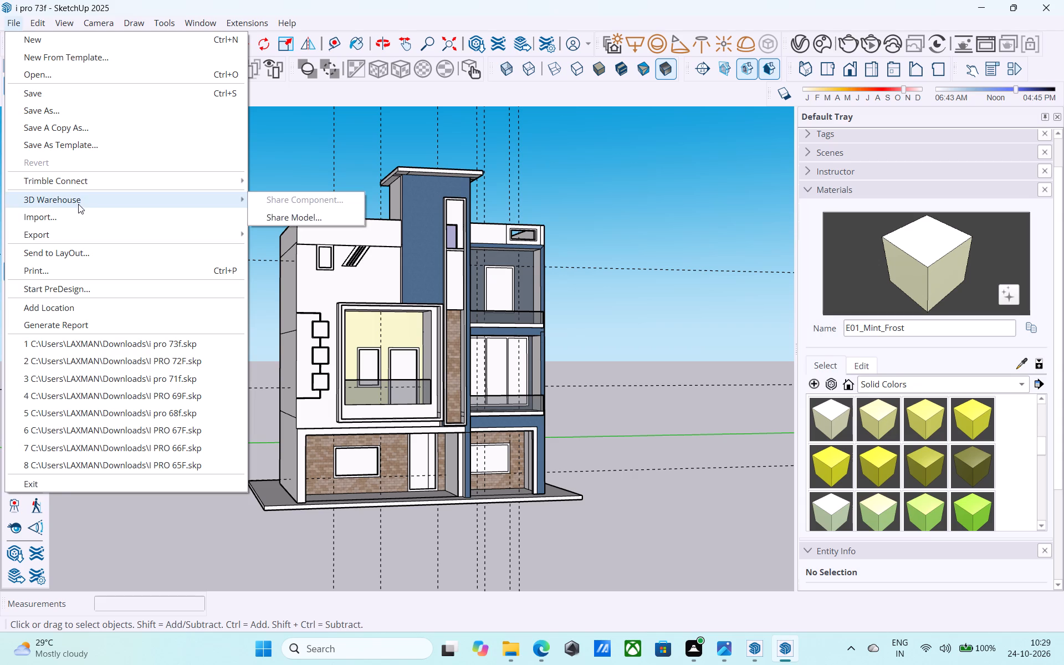
pyautogui.click(76, 216)
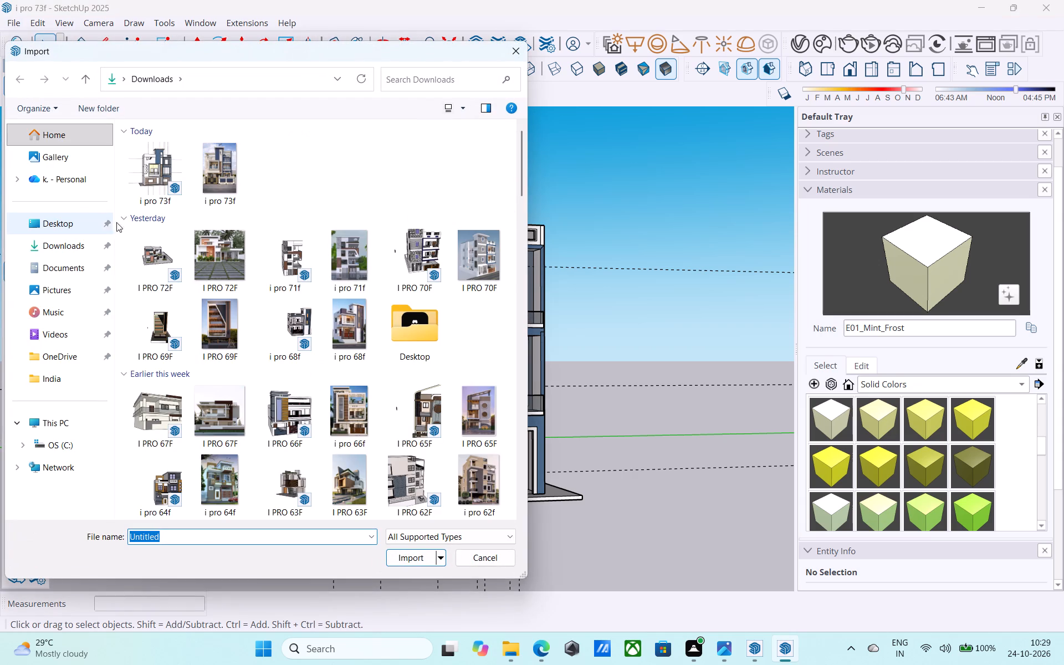
pyautogui.scroll(-7, 222, 281)
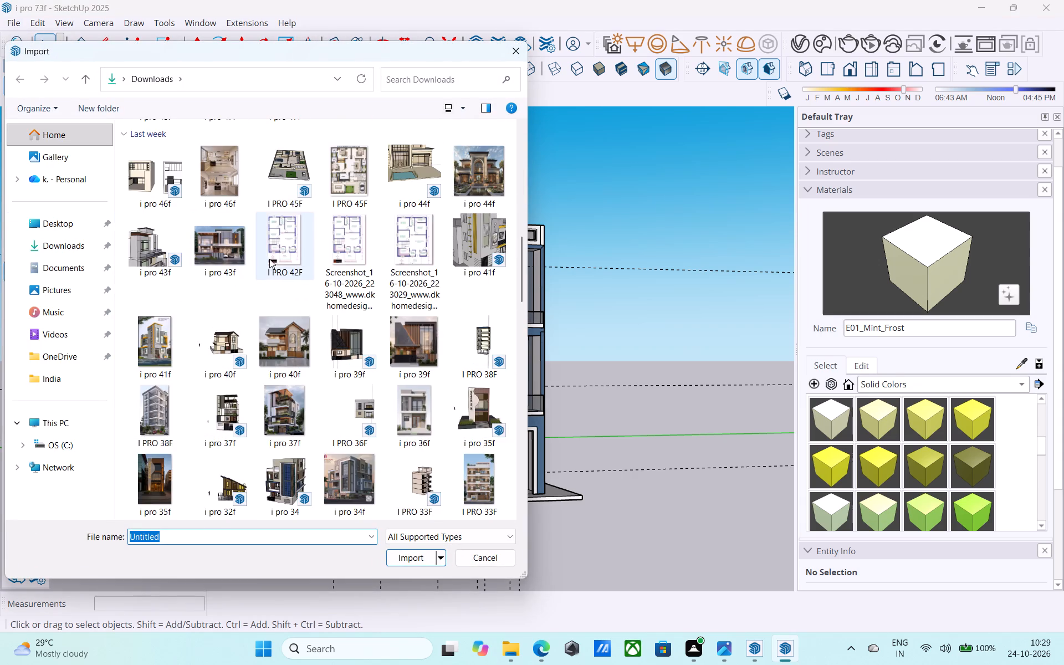
pyautogui.scroll(-9, 274, 257)
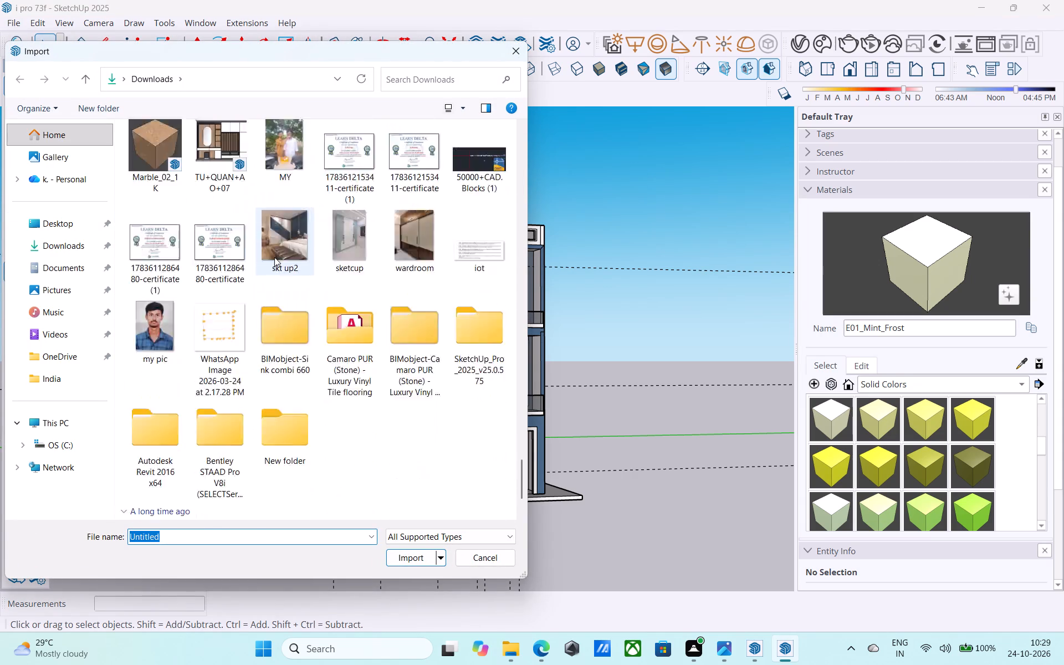
pyautogui.scroll(3, 274, 257)
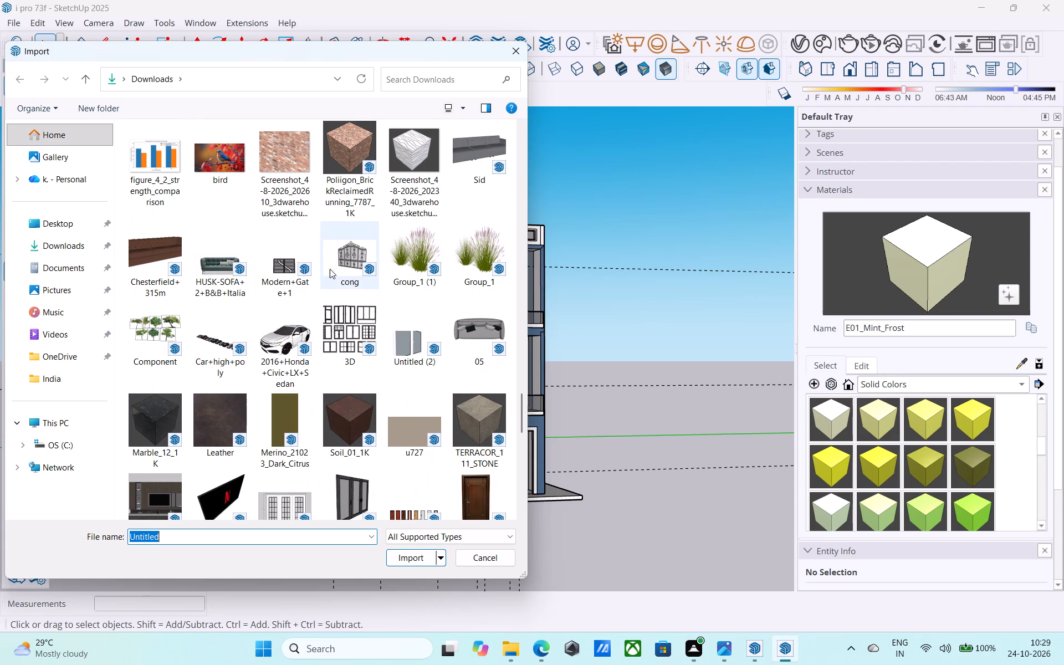
pyautogui.click(475, 496)
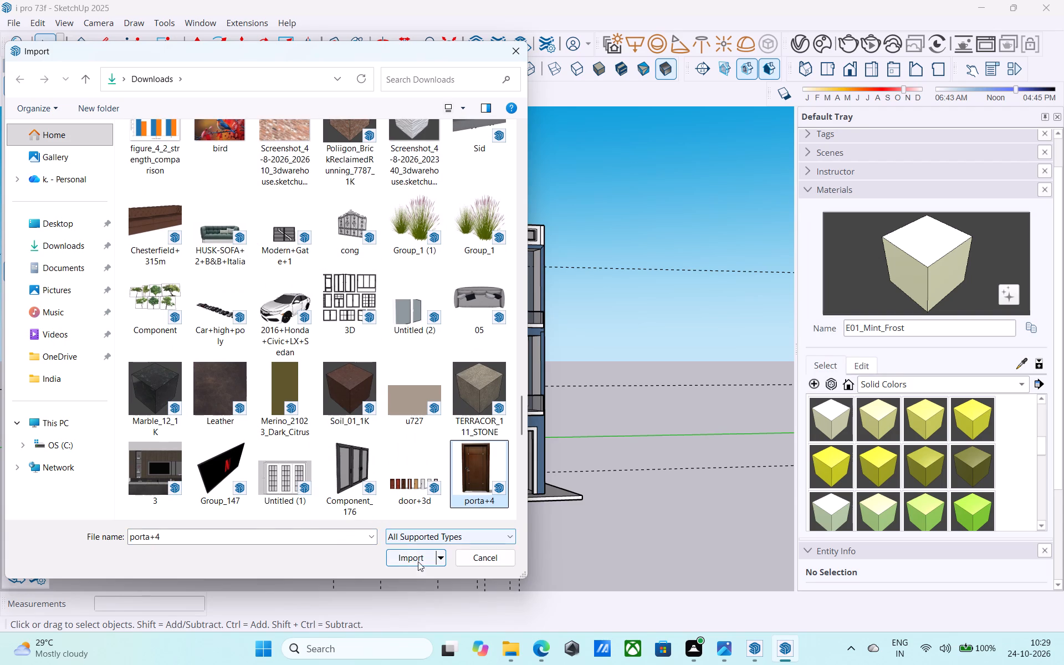
pyautogui.click(418, 561)
pyautogui.scroll(-8, 516, 397)
pyautogui.moveTo(528, 385); pyautogui.dragTo(585, 480, button='middle')
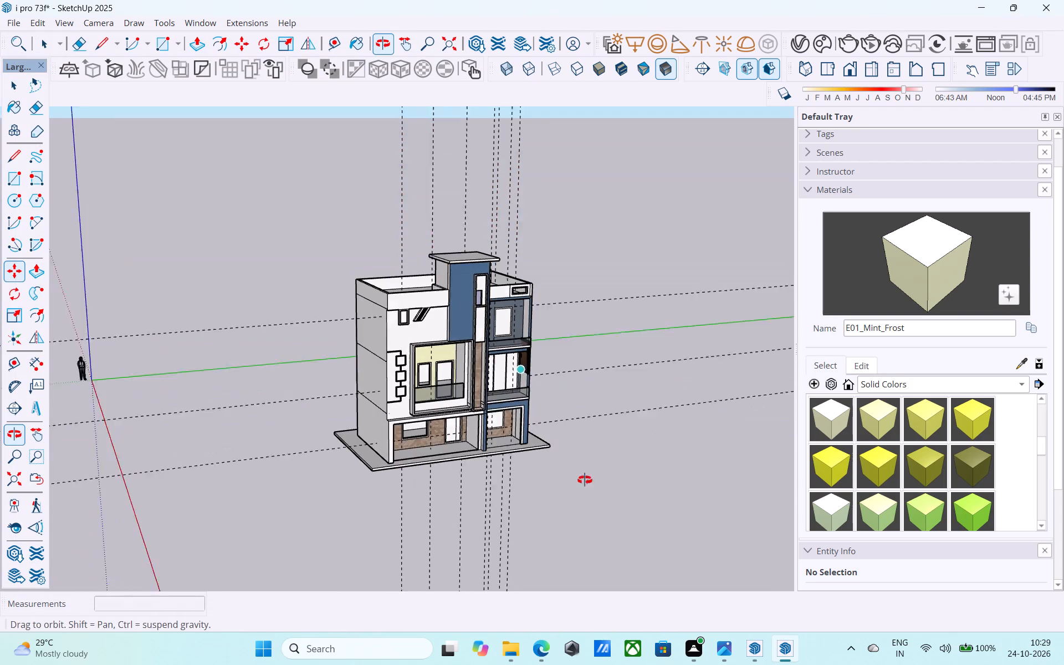
pyautogui.moveTo(585, 480); pyautogui.dragTo(613, 490, button='middle')
pyautogui.click(679, 440)
pyautogui.moveTo(601, 415); pyautogui.dragTo(442, 358, button='middle')
pyautogui.scroll(1, 492, 386)
pyautogui.scroll(-1, 492, 386)
pyautogui.scroll(3, 492, 386)
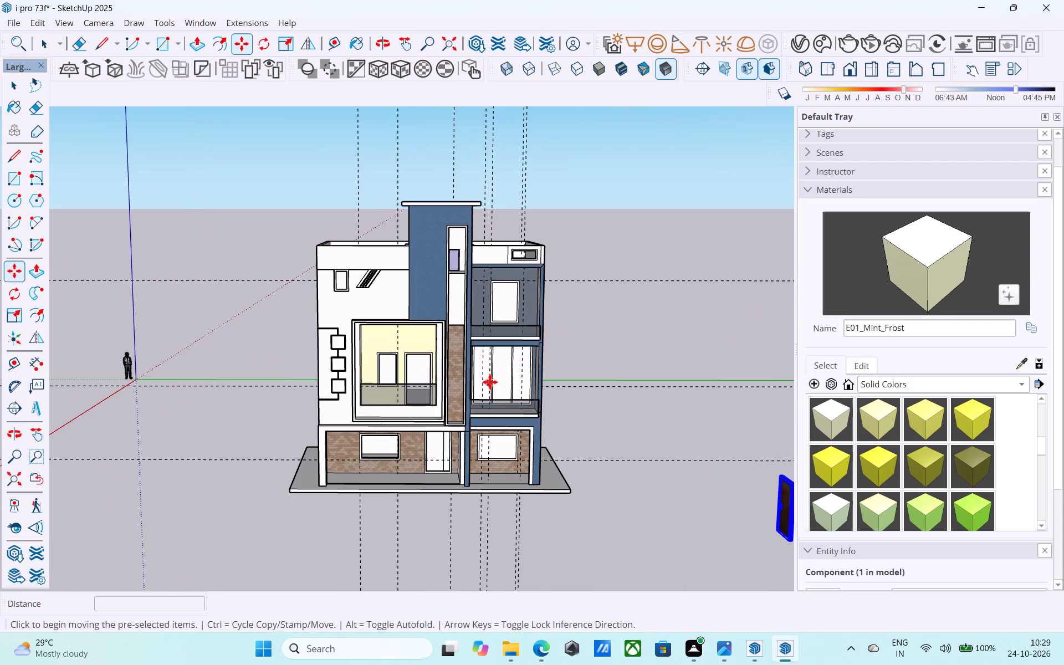
# Paint the large framed balcony's back and side walls with the in-model material <0053_Ivory>.
pyautogui.click(887, 382)
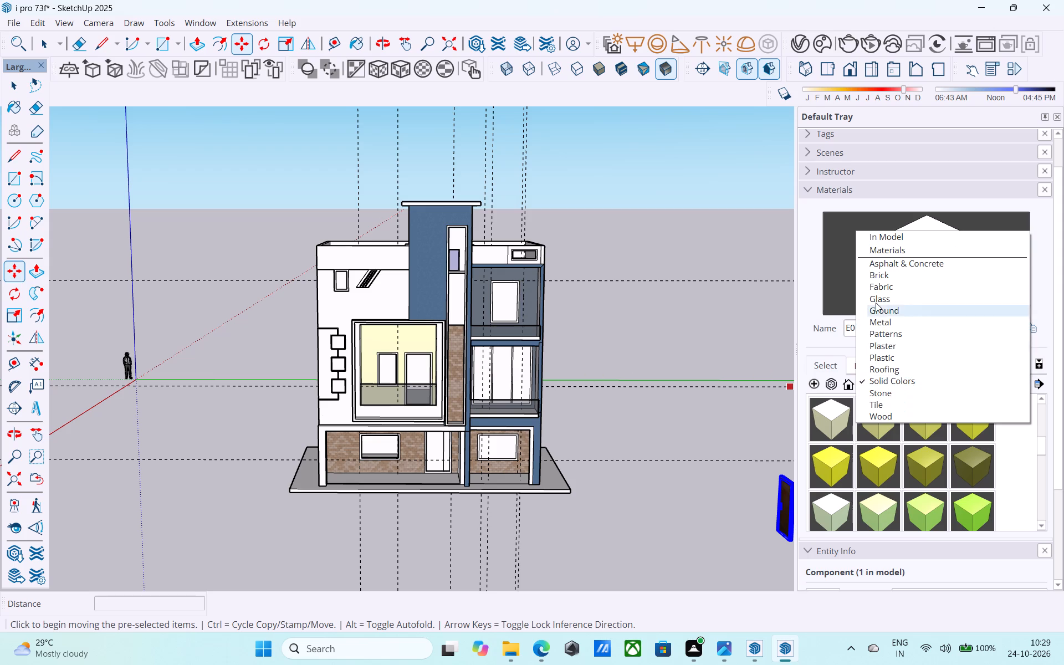
pyautogui.click(872, 238)
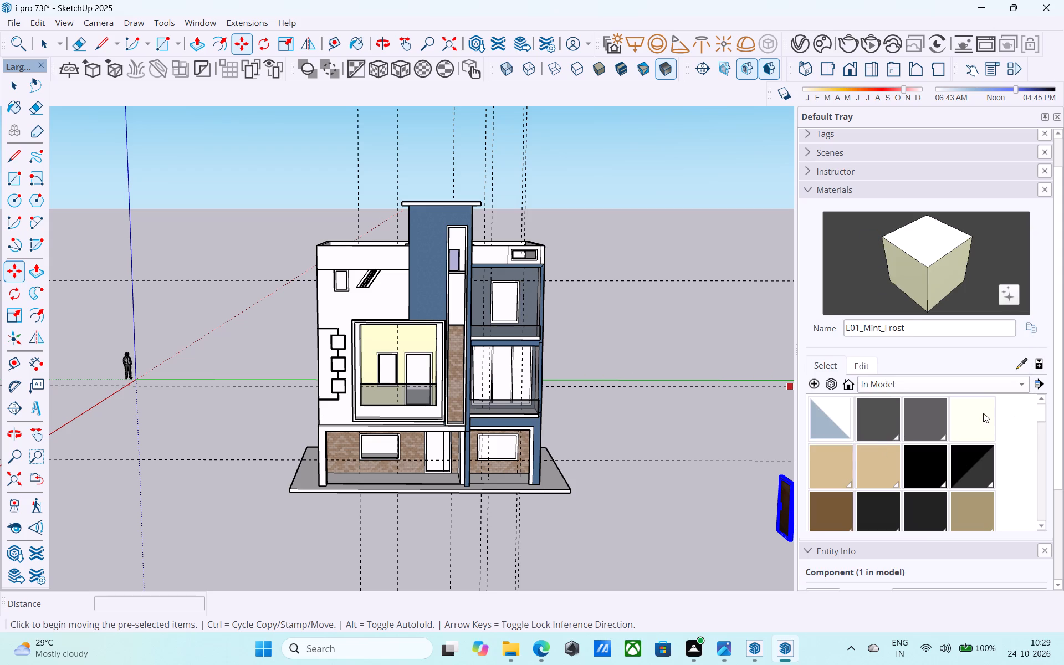
pyautogui.click(983, 413)
pyautogui.scroll(5, 397, 340)
pyautogui.click(398, 339)
pyautogui.moveTo(396, 340); pyautogui.dragTo(272, 308, button='middle')
pyautogui.scroll(4, 355, 352)
pyautogui.click(362, 342)
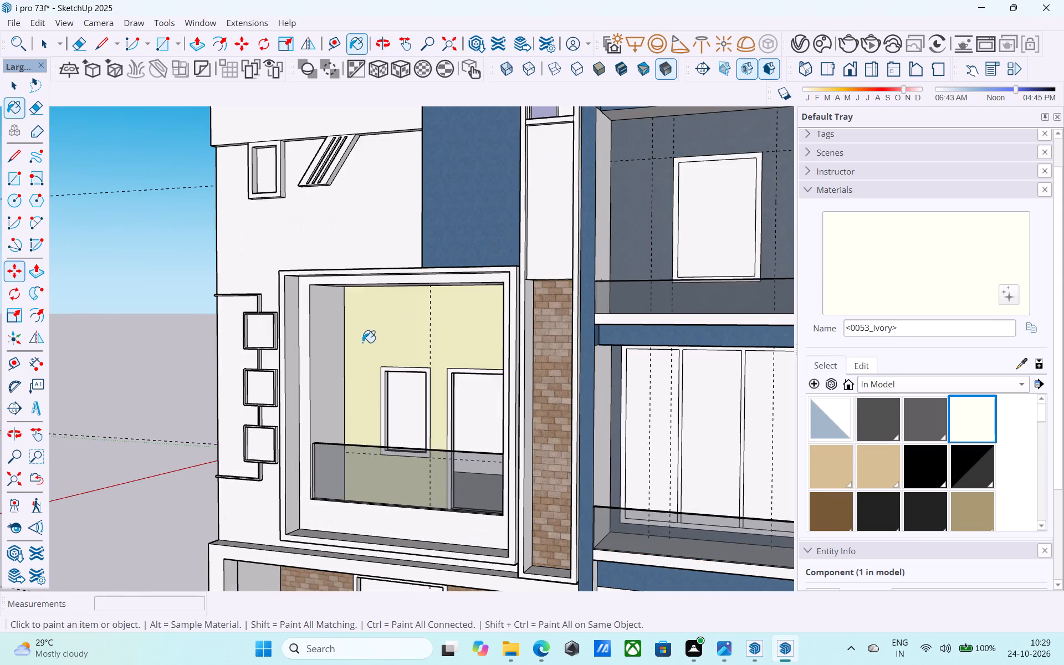
pyautogui.scroll(4, 361, 342)
pyautogui.click(301, 340)
pyautogui.moveTo(302, 344); pyautogui.dragTo(562, 308, button='middle')
pyautogui.click(581, 325)
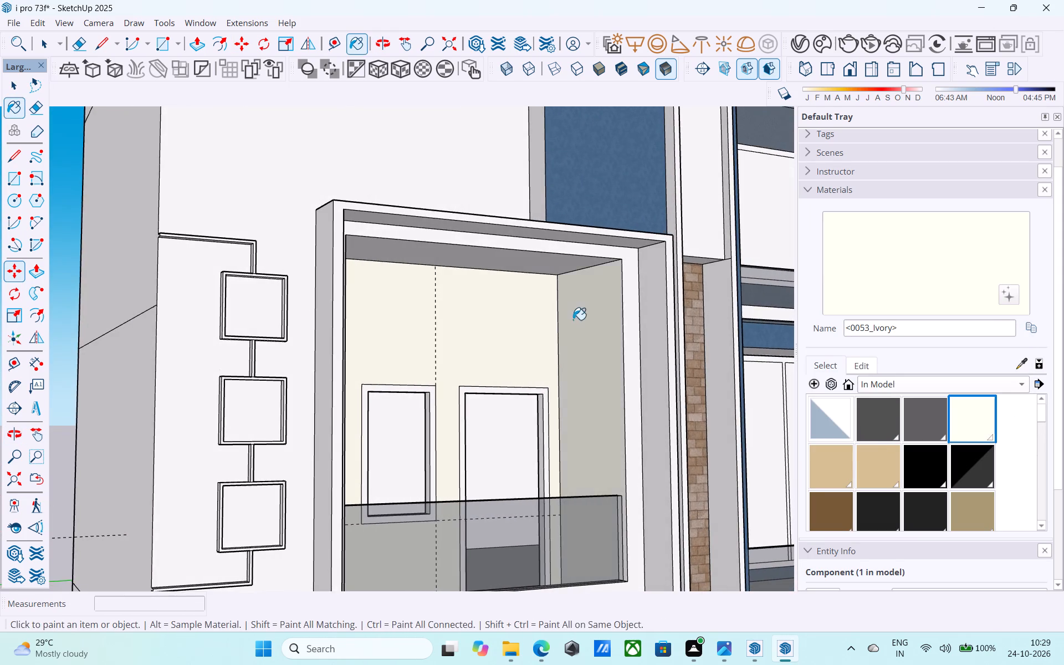
pyautogui.moveTo(571, 318); pyautogui.dragTo(531, 252, button='middle')
pyautogui.scroll(1, 549, 267)
pyautogui.click(526, 249)
pyautogui.scroll(-8, 523, 249)
pyautogui.moveTo(490, 289); pyautogui.dragTo(484, 366, button='middle')
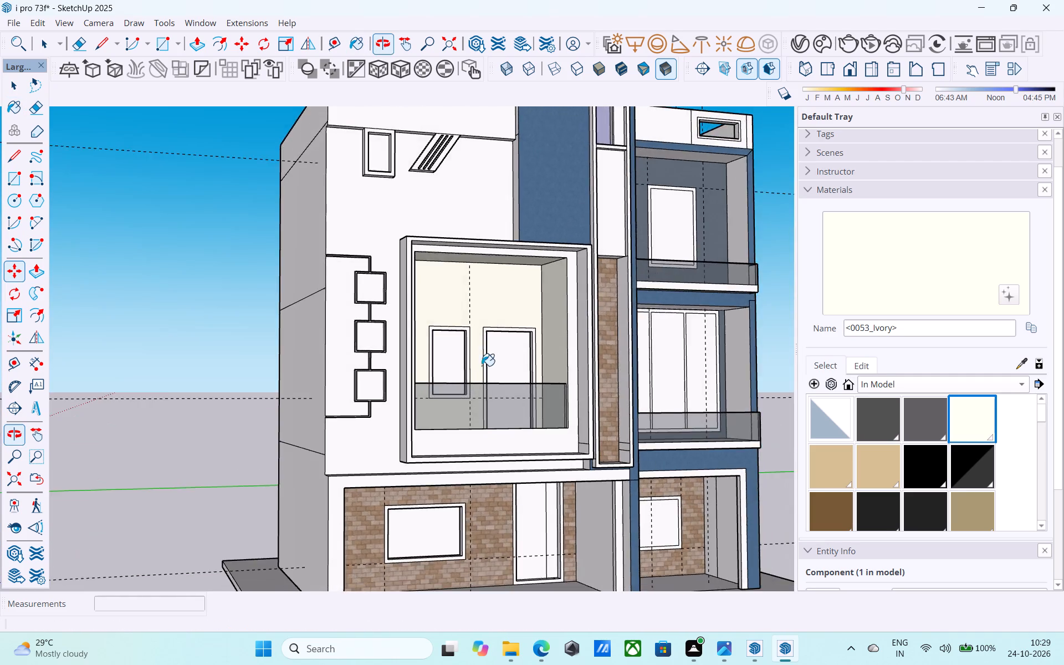
# Paint the house's main front wall and the roof parapet bands with <0053_Ivory>.
pyautogui.scroll(-5, 477, 365)
pyautogui.click(410, 287)
pyautogui.scroll(-5, 413, 324)
pyautogui.moveTo(407, 340); pyautogui.dragTo(400, 388, button='middle')
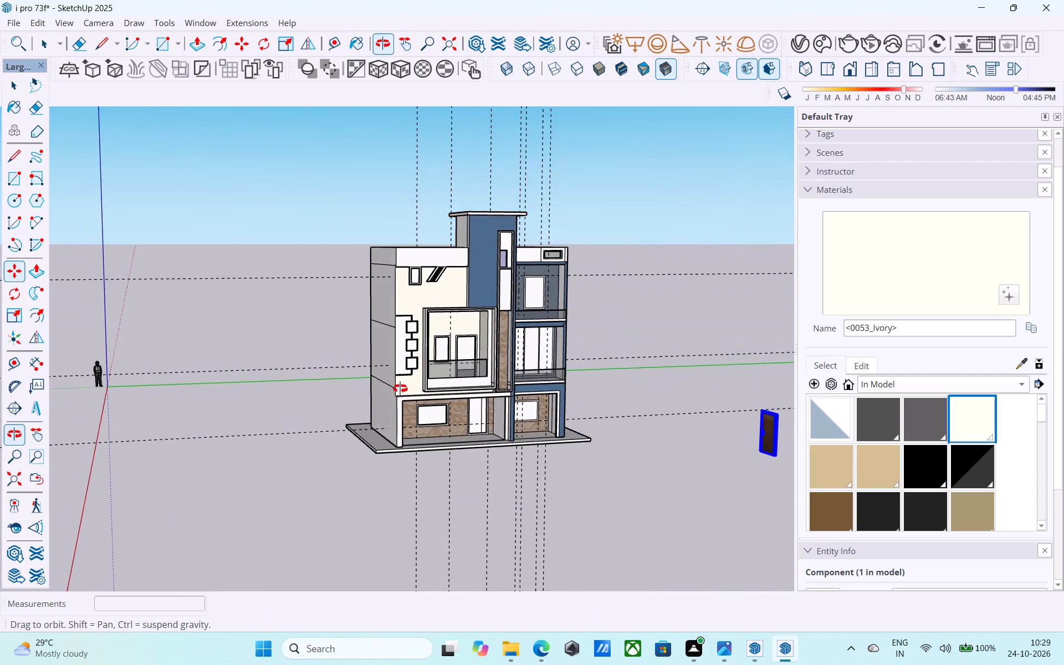
pyautogui.moveTo(400, 388); pyautogui.dragTo(376, 397, button='middle')
pyautogui.scroll(3, 483, 299)
pyautogui.click(513, 294)
pyautogui.scroll(4, 502, 245)
pyautogui.click(532, 212)
pyautogui.click(346, 248)
pyautogui.scroll(-9, 347, 250)
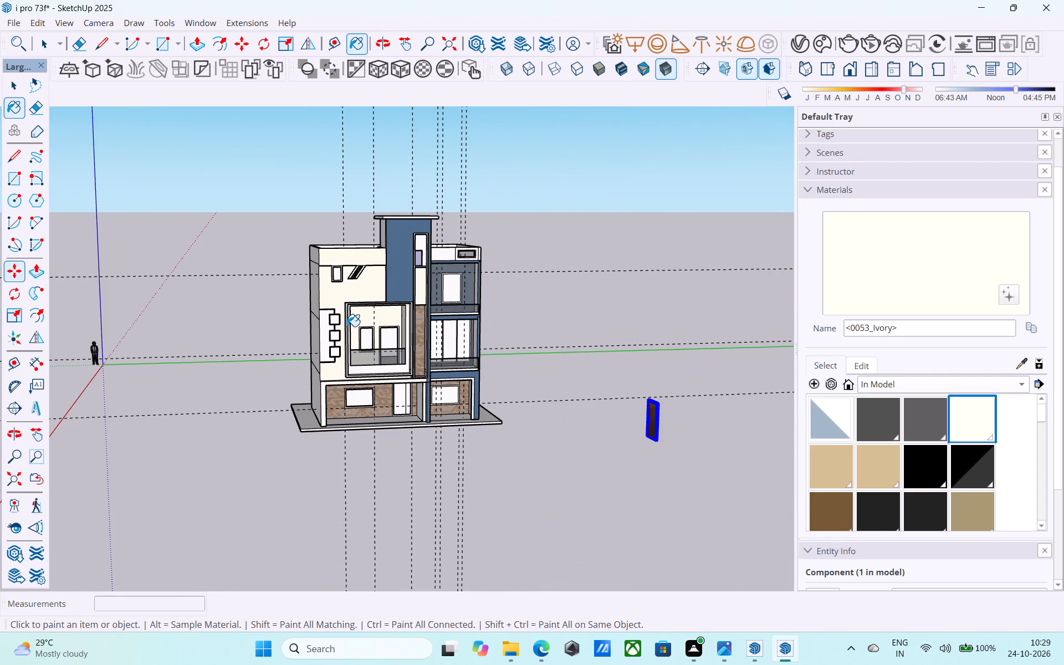
# Erase all the vertical and horizontal construction guide lines around the house.
pyautogui.scroll(-1, 344, 328)
pyautogui.press('space')
pyautogui.scroll(-3, 344, 328)
pyautogui.click(477, 314)
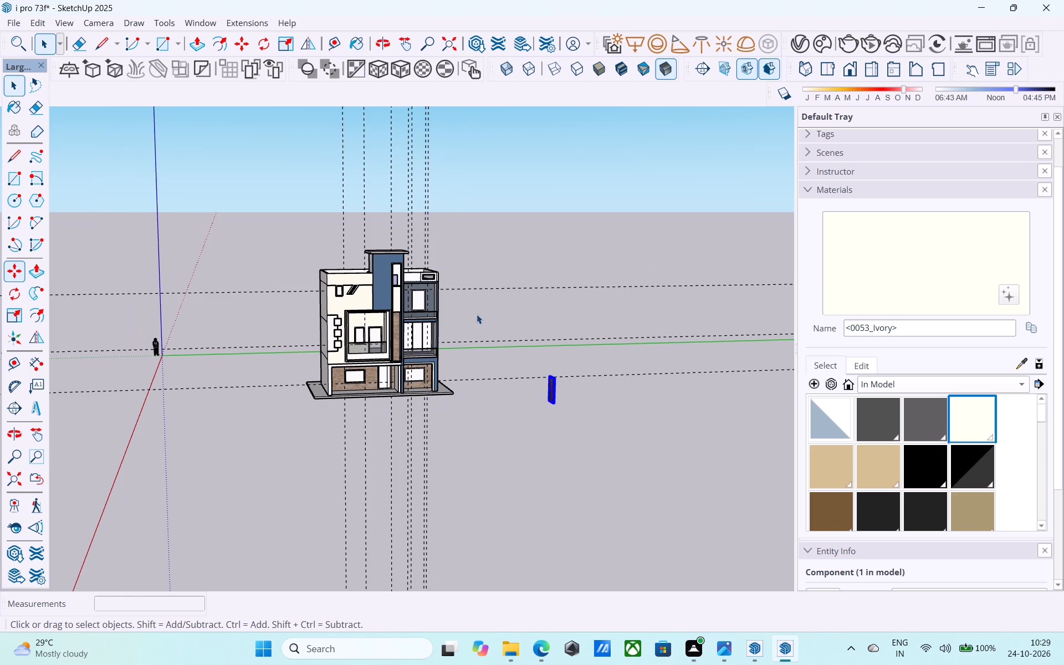
pyautogui.doubleClick(398, 332)
pyautogui.press('e')
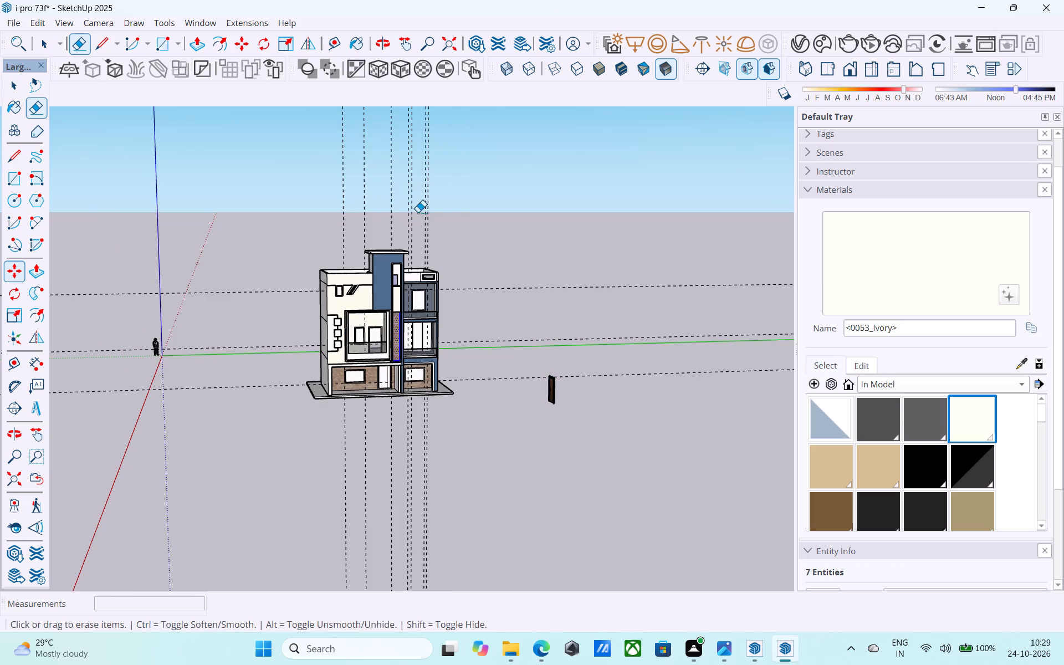
pyautogui.moveTo(457, 208); pyautogui.dragTo(262, 191)
pyautogui.moveTo(251, 250); pyautogui.dragTo(256, 433)
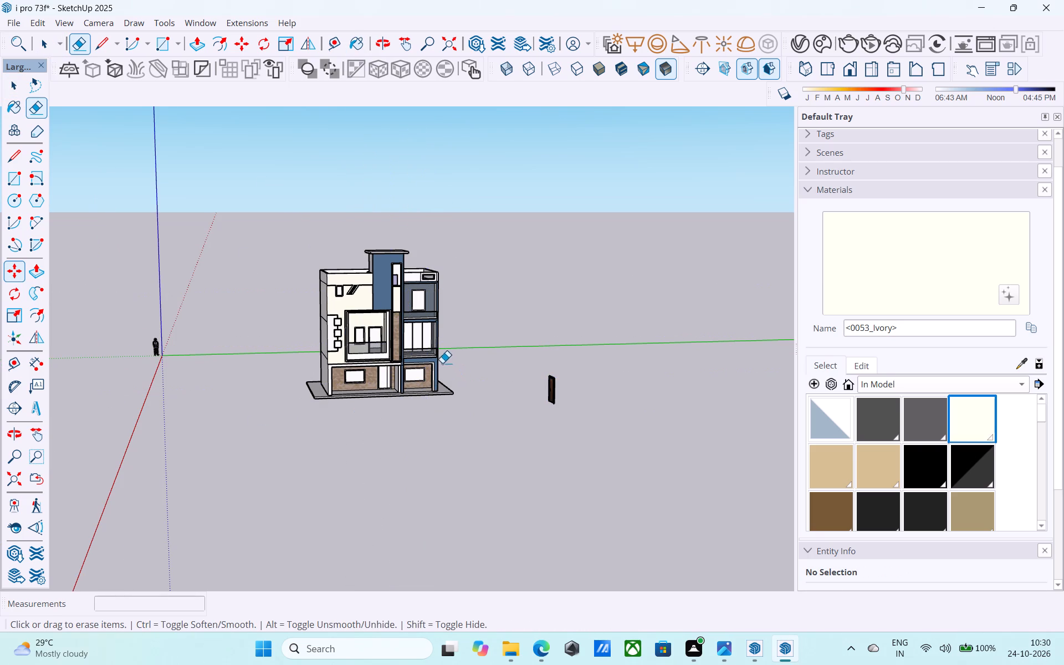
# Select all the connected geometry of the house and make it one group.
pyautogui.scroll(8, 442, 363)
pyautogui.press('space')
pyautogui.tripleClick(341, 320)
pyautogui.rightClick(341, 320)
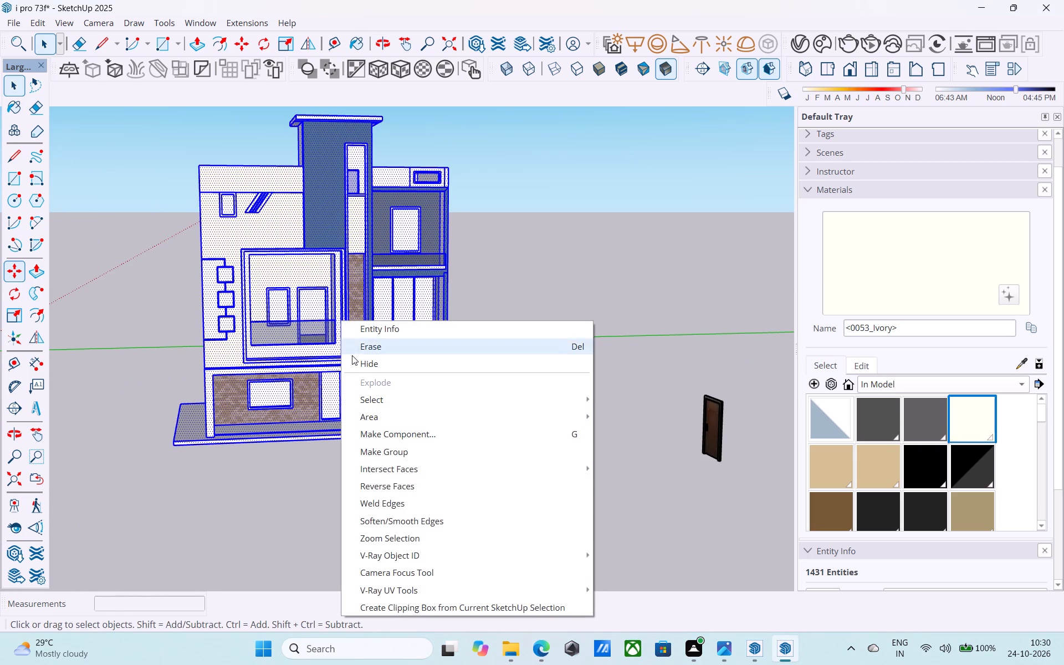
pyautogui.click(391, 453)
pyautogui.click(494, 323)
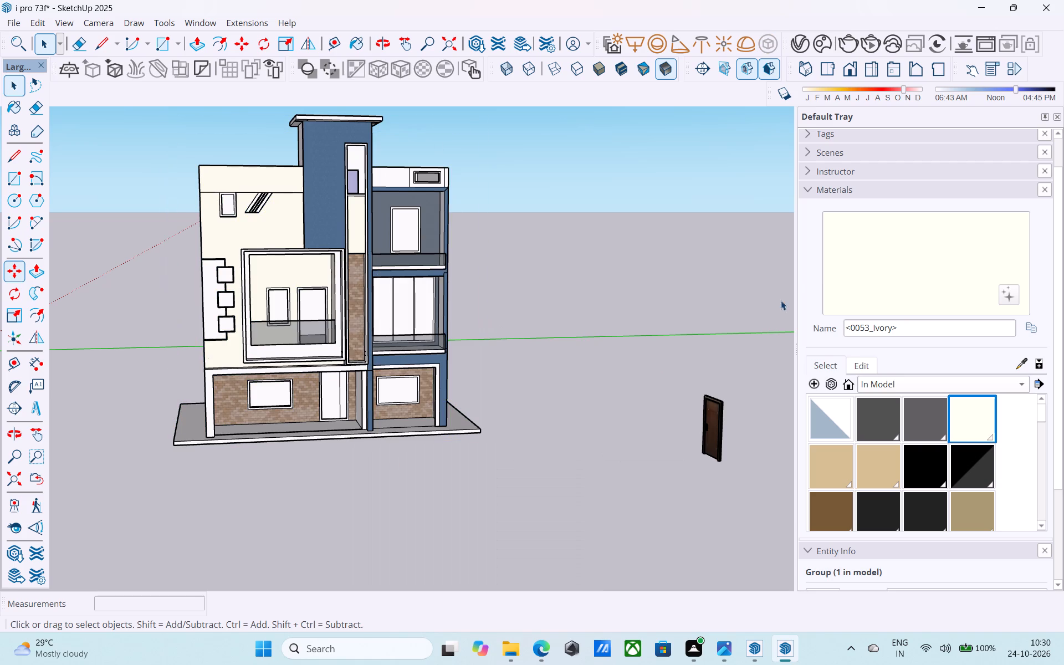
# Paint the whole house group with <0053_Ivory> to colour its unpainted faces.
pyautogui.click(877, 262)
pyautogui.click(368, 299)
pyautogui.press('space')
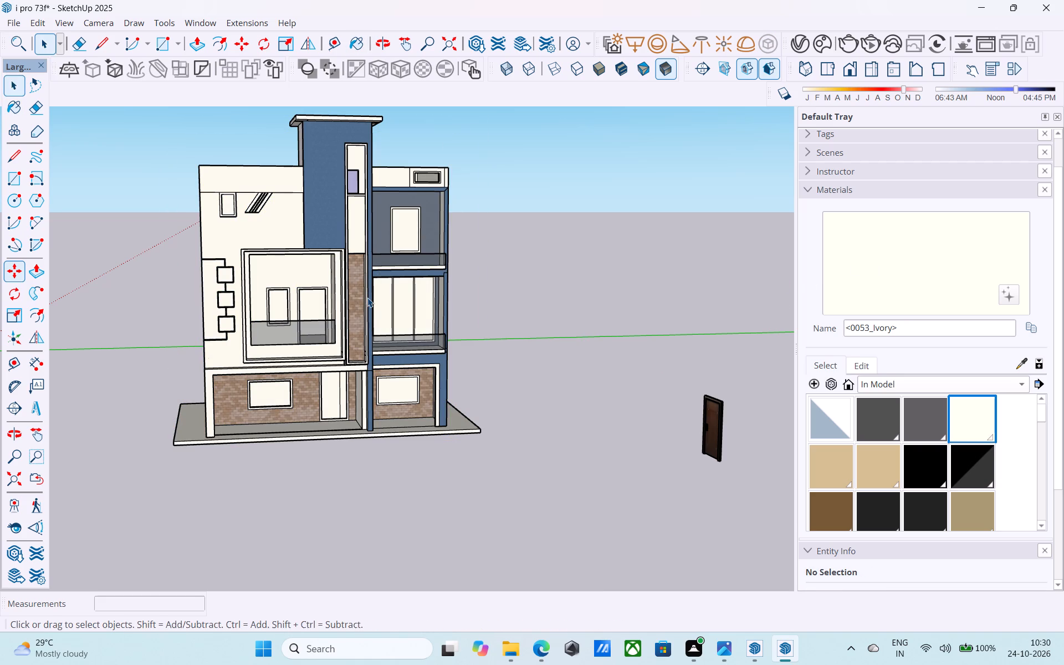
# Save the model.
pyautogui.hotkey('ctrl', 's')
pyautogui.click(478, 416)
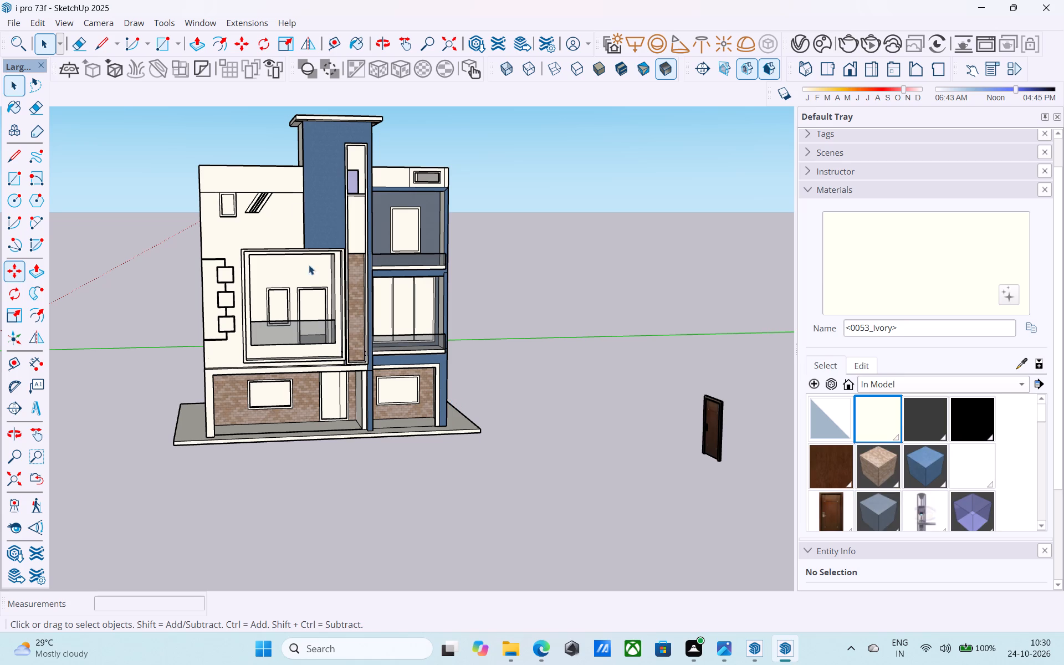
# Examine the repainted house's roof, front and side from several angles.
pyautogui.scroll(-5, 287, 177)
pyautogui.moveTo(287, 177); pyautogui.dragTo(287, 323, button='middle')
pyautogui.scroll(5, 287, 323)
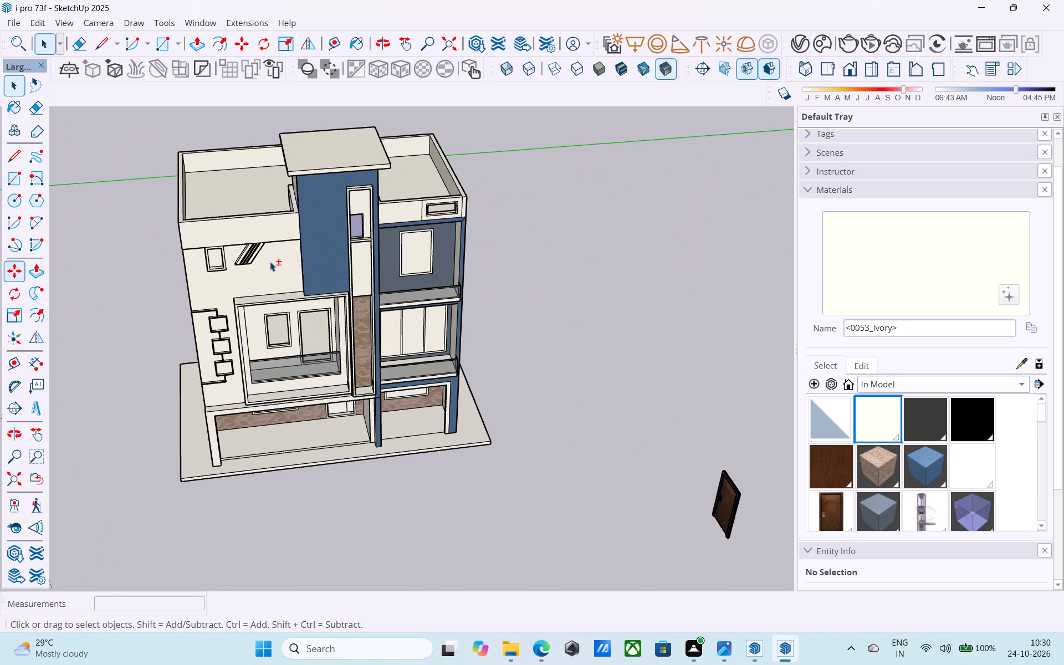
pyautogui.keyDown('shift'); pyautogui.moveTo(275, 269); pyautogui.dragTo(280, 187, button='middle'); pyautogui.keyUp('shift')
pyautogui.keyDown('shift'); pyautogui.moveTo(311, 395); pyautogui.dragTo(336, 260, button='middle'); pyautogui.keyUp('shift')
pyautogui.scroll(1, 336, 260)
pyautogui.scroll(-2, 336, 260)
pyautogui.keyDown('shift'); pyautogui.moveTo(336, 260); pyautogui.dragTo(356, 383, button='middle'); pyautogui.keyUp('shift')
pyautogui.keyDown('shift'); pyautogui.moveTo(423, 367); pyautogui.dragTo(348, 329, button='middle'); pyautogui.keyUp('shift')
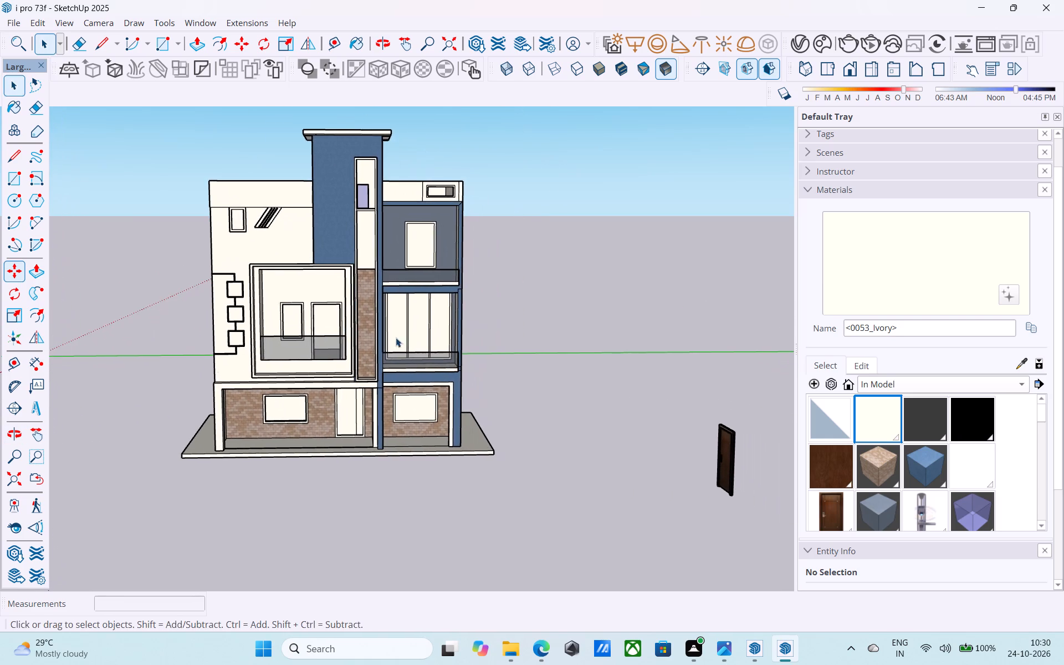
pyautogui.scroll(-3, 391, 331)
pyautogui.moveTo(381, 325); pyautogui.dragTo(180, 316, button='middle')
# Rotate the imported door beside the house about the vertical axis so it lines up with the front facade.
pyautogui.moveTo(396, 427); pyautogui.dragTo(403, 430)
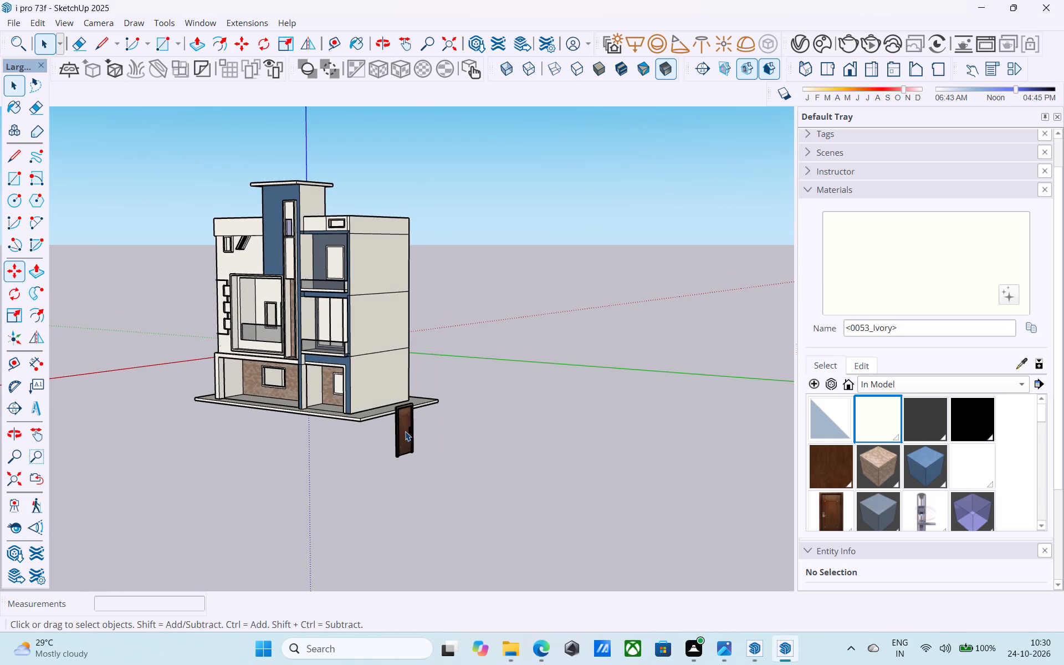
pyautogui.moveTo(405, 429); pyautogui.dragTo(526, 520, button='middle')
pyautogui.doubleClick(469, 463)
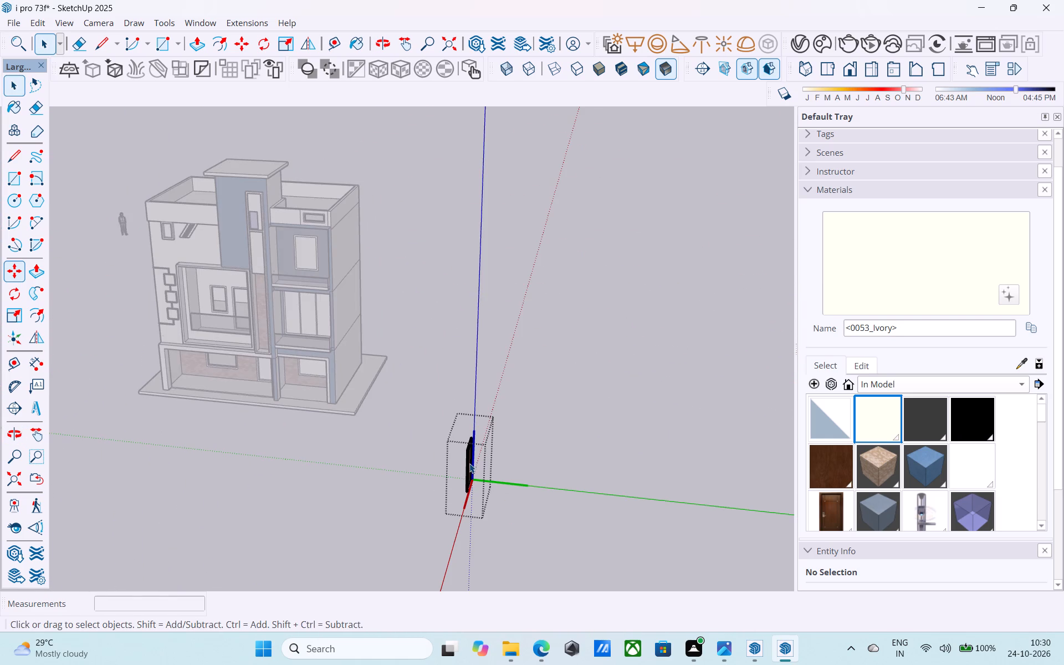
pyautogui.click(479, 531)
pyautogui.click(463, 474)
pyautogui.click(468, 474)
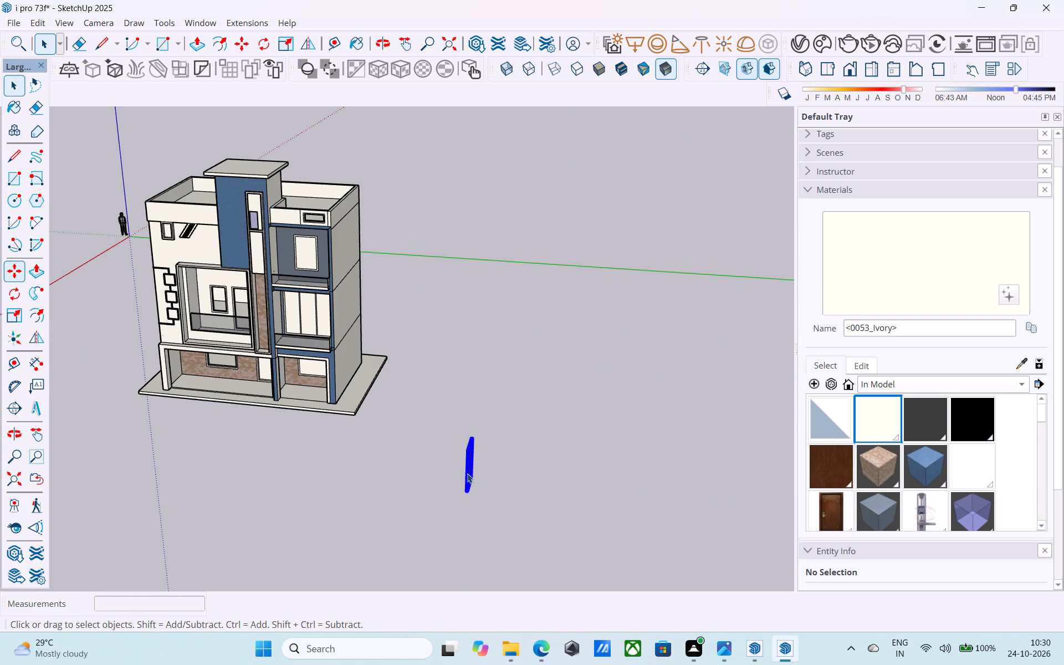
pyautogui.press('q')
pyautogui.click(429, 520)
pyautogui.click(487, 535)
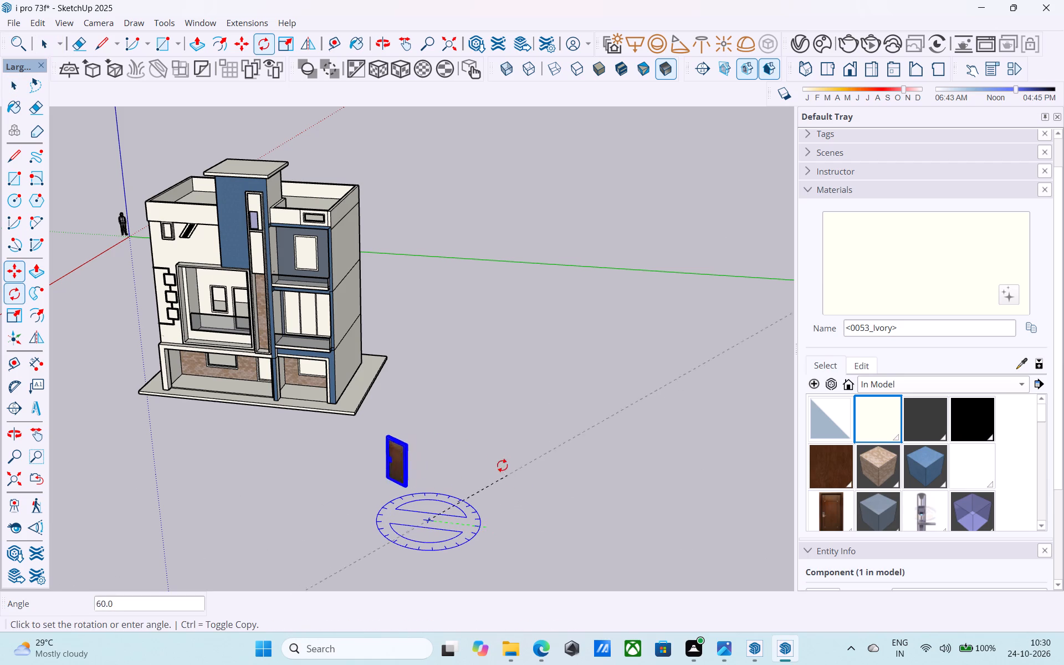
pyautogui.click(463, 431)
pyautogui.press('space')
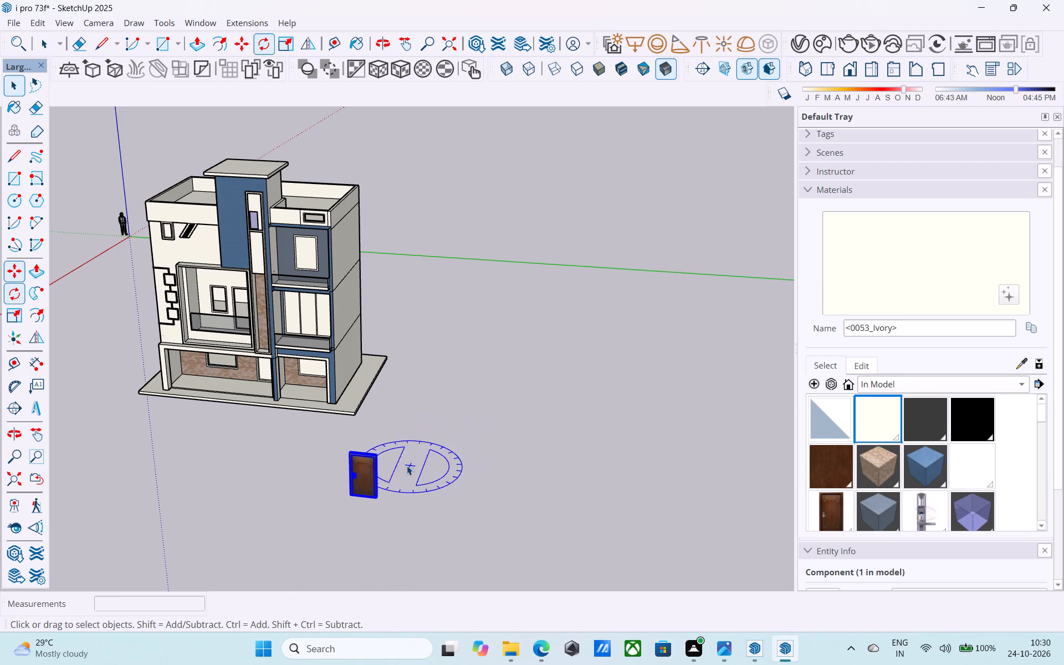
# Move the door by its upper corner onto the matching corner of the ground-floor entrance frame in the brick wall.
pyautogui.moveTo(396, 464); pyautogui.dragTo(775, 459, button='middle')
pyautogui.press('m')
pyautogui.scroll(2, 681, 381)
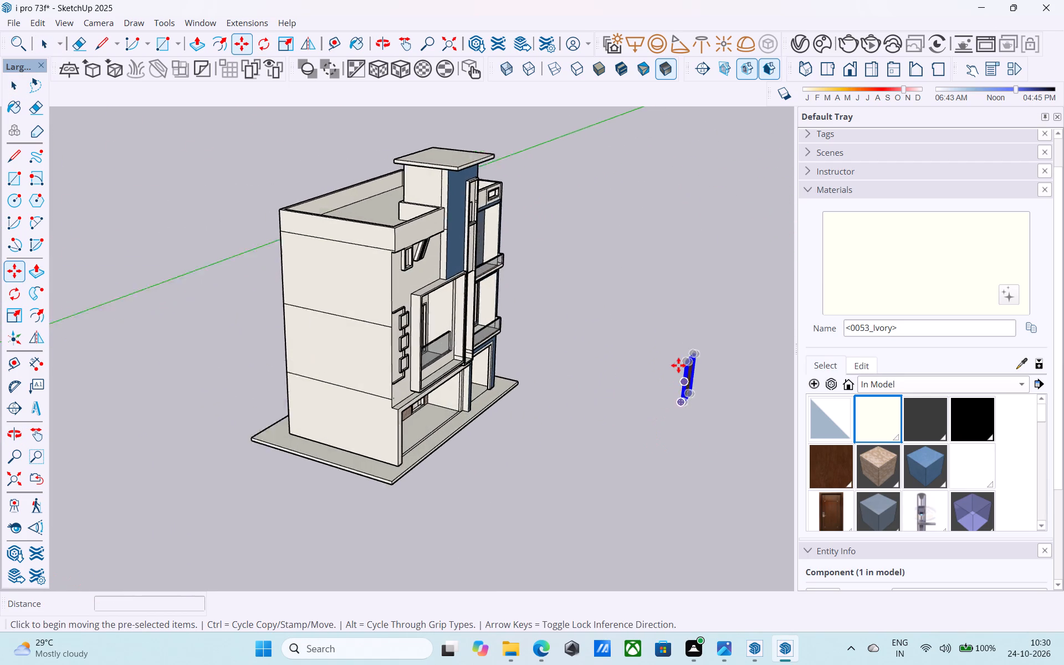
pyautogui.scroll(20, 678, 365)
pyautogui.scroll(9, 693, 369)
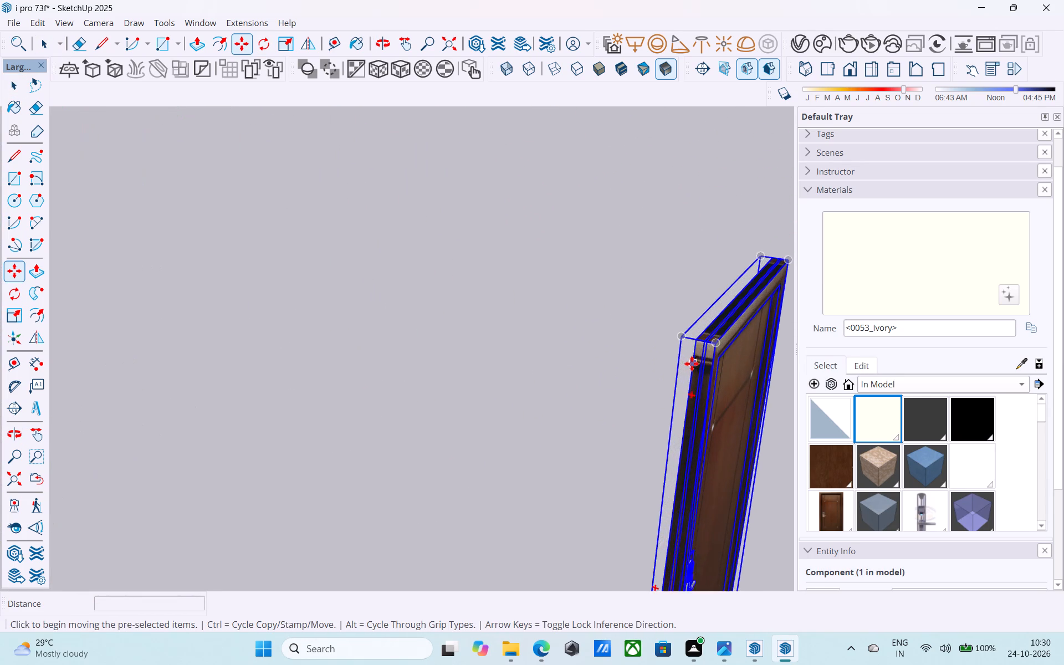
pyautogui.scroll(1, 692, 364)
pyautogui.click(695, 339)
pyautogui.scroll(-16, 645, 339)
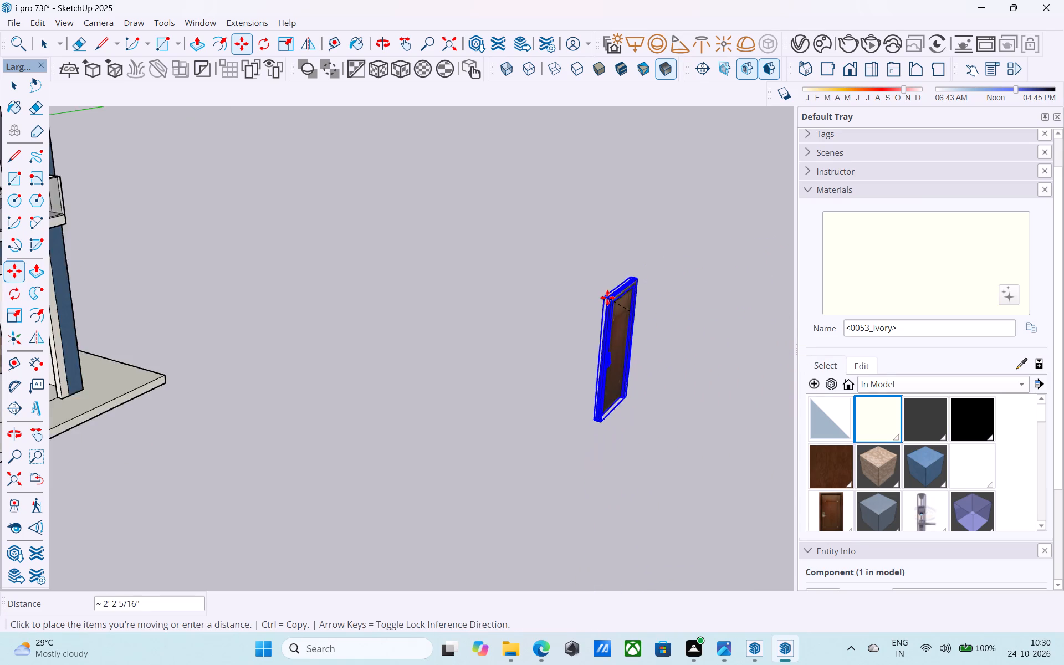
pyautogui.scroll(-12, 607, 298)
pyautogui.keyDown('shift'); pyautogui.moveTo(613, 320); pyautogui.dragTo(530, 287, button='middle'); pyautogui.keyUp('shift')
pyautogui.scroll(11, 491, 436)
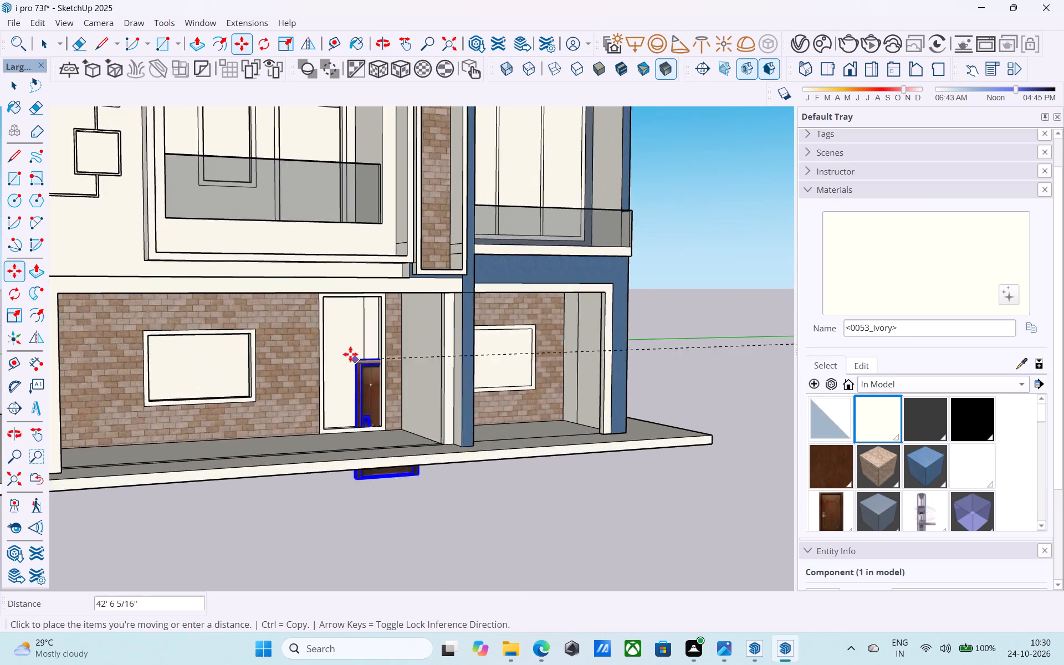
pyautogui.scroll(7, 350, 354)
pyautogui.moveTo(346, 344); pyautogui.dragTo(349, 352, button='middle')
pyautogui.scroll(1, 510, 358)
pyautogui.scroll(8, 313, 329)
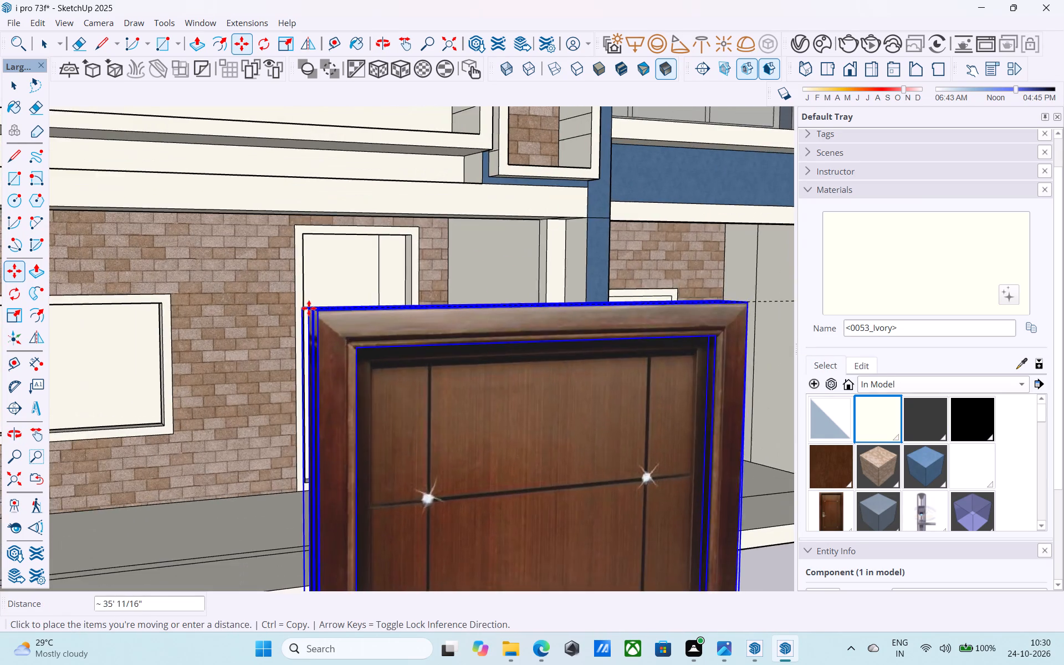
pyautogui.scroll(1, 309, 308)
pyautogui.keyDown('shift'); pyautogui.moveTo(342, 346); pyautogui.dragTo(591, 394, button='middle'); pyautogui.keyUp('shift')
pyautogui.scroll(18, 411, 315)
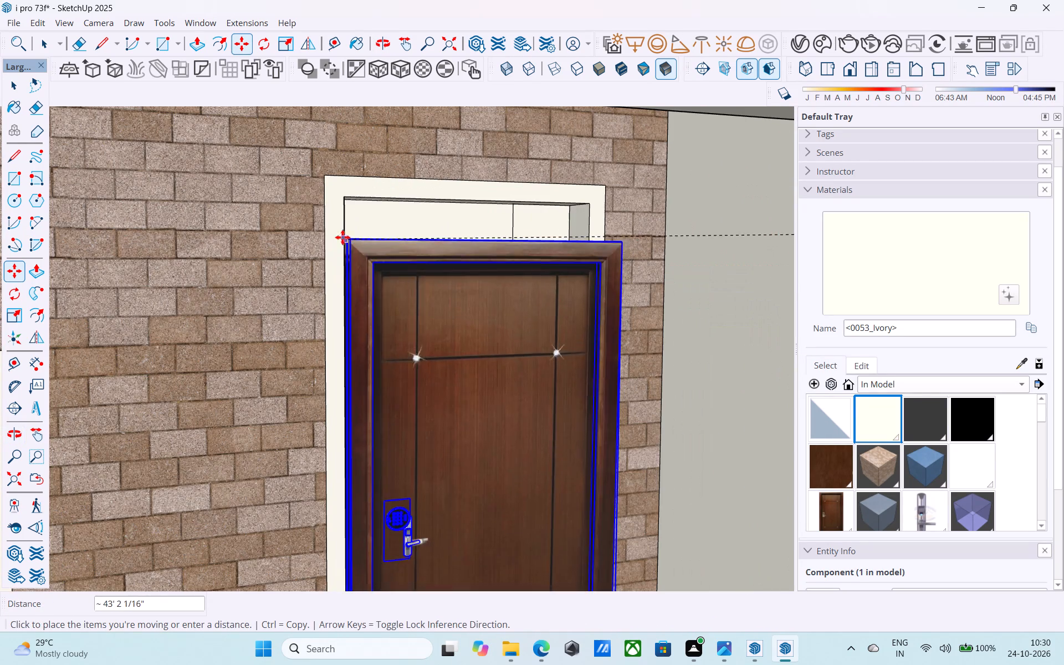
pyautogui.click(325, 178)
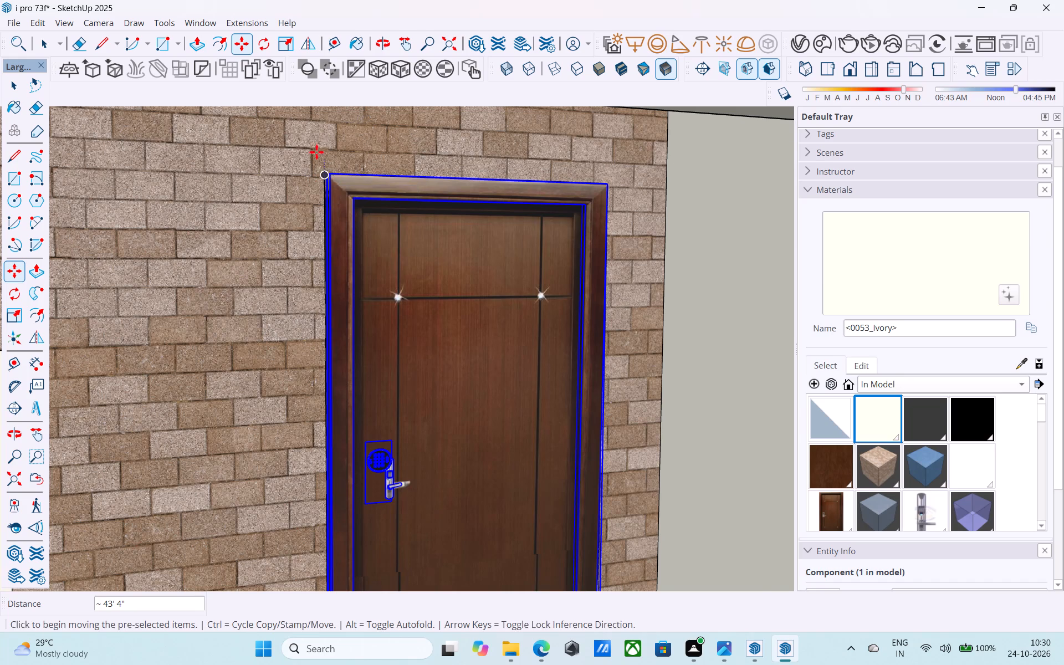
# Scale the entrance door vertically from its bottom edge down to the base of the entrance frame.
pyautogui.scroll(-10, 318, 152)
pyautogui.moveTo(323, 221); pyautogui.dragTo(295, 244, button='middle')
pyautogui.moveTo(383, 344); pyautogui.dragTo(392, 308, button='middle')
pyautogui.press('s')
pyautogui.scroll(3, 383, 367)
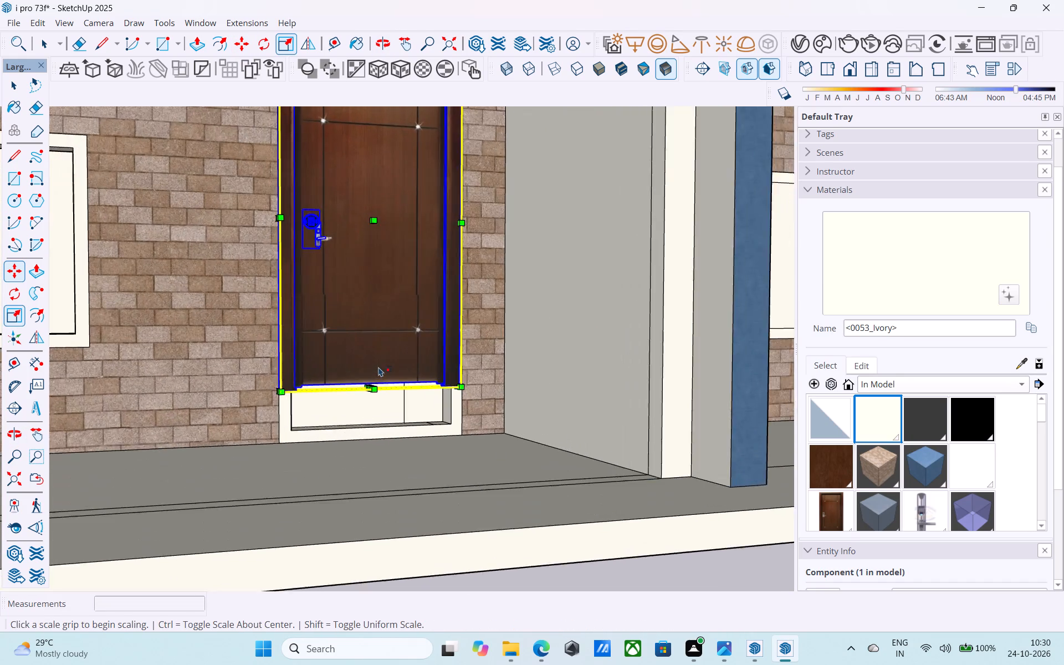
pyautogui.scroll(2, 378, 367)
pyautogui.scroll(-1, 369, 379)
pyautogui.scroll(5, 369, 379)
pyautogui.moveTo(364, 383); pyautogui.dragTo(459, 375, button='middle')
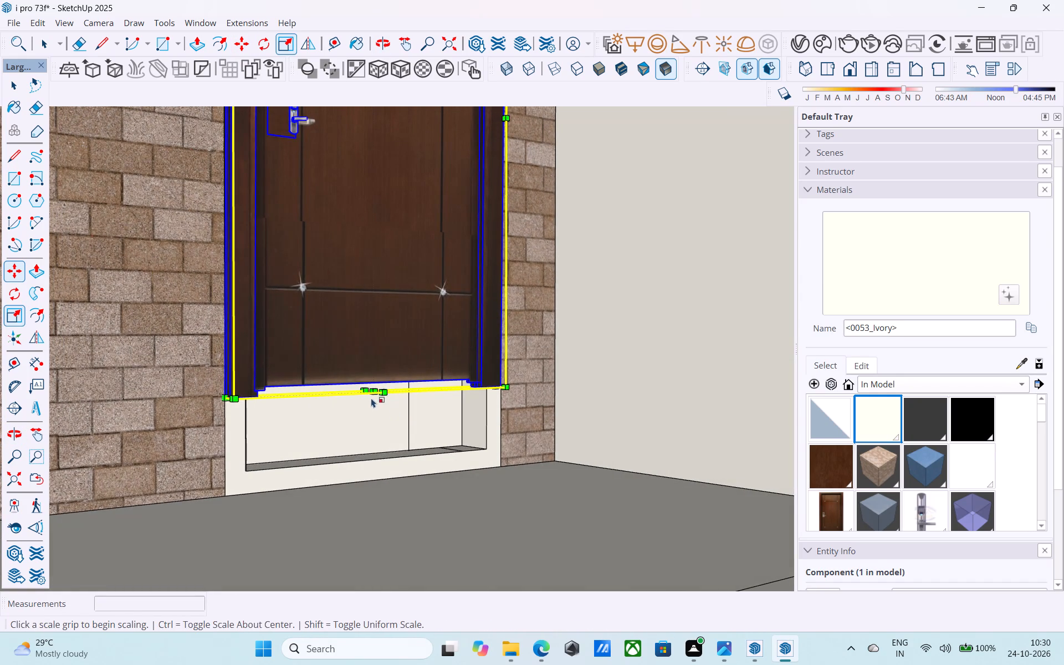
pyautogui.click(373, 393)
pyautogui.click(360, 489)
# Copy the entrance door from its upper corner to the matching corner of the large framed balcony's door opening.
pyautogui.scroll(-8, 357, 459)
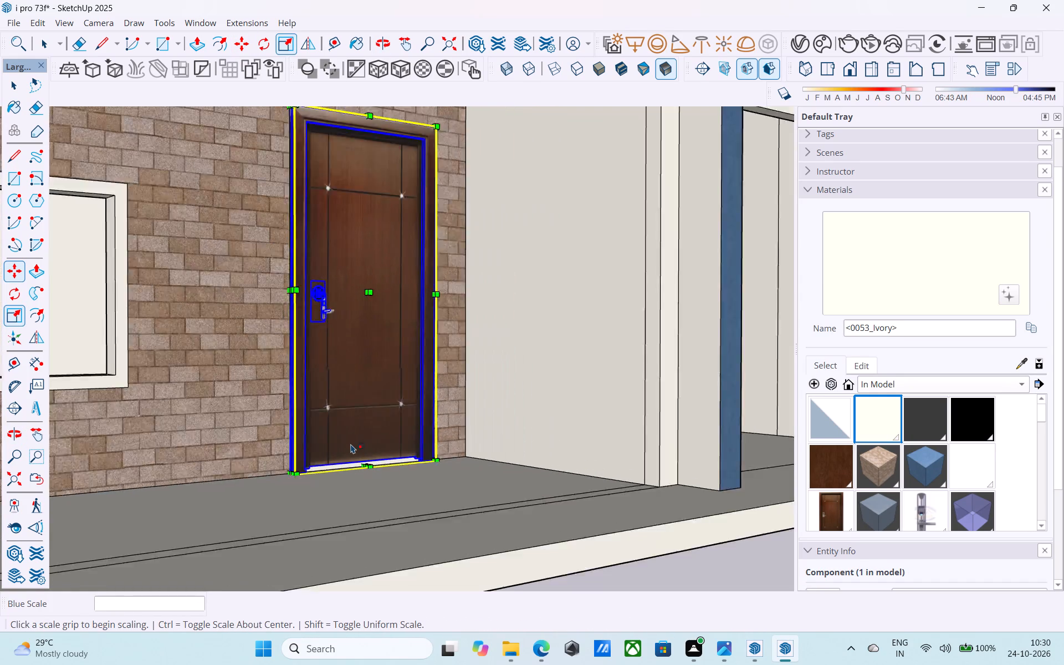
pyautogui.scroll(-7, 351, 444)
pyautogui.moveTo(334, 448); pyautogui.dragTo(232, 485, button='middle')
pyautogui.scroll(-6, 335, 422)
pyautogui.moveTo(335, 422); pyautogui.dragTo(387, 359, button='middle')
pyautogui.scroll(3, 345, 397)
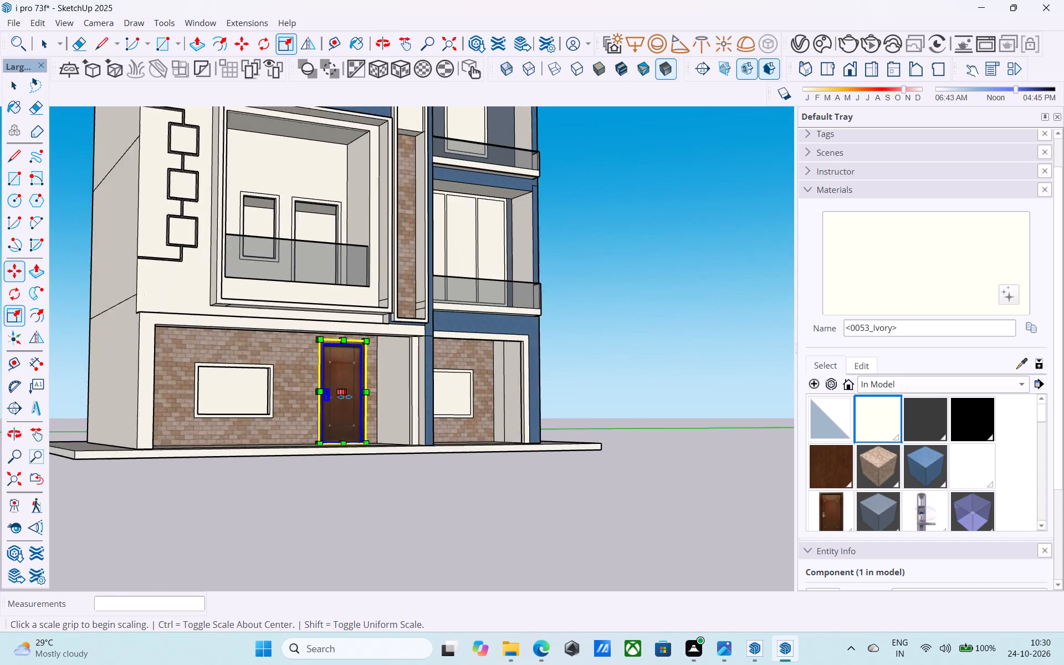
pyautogui.press('m')
pyautogui.click(321, 341)
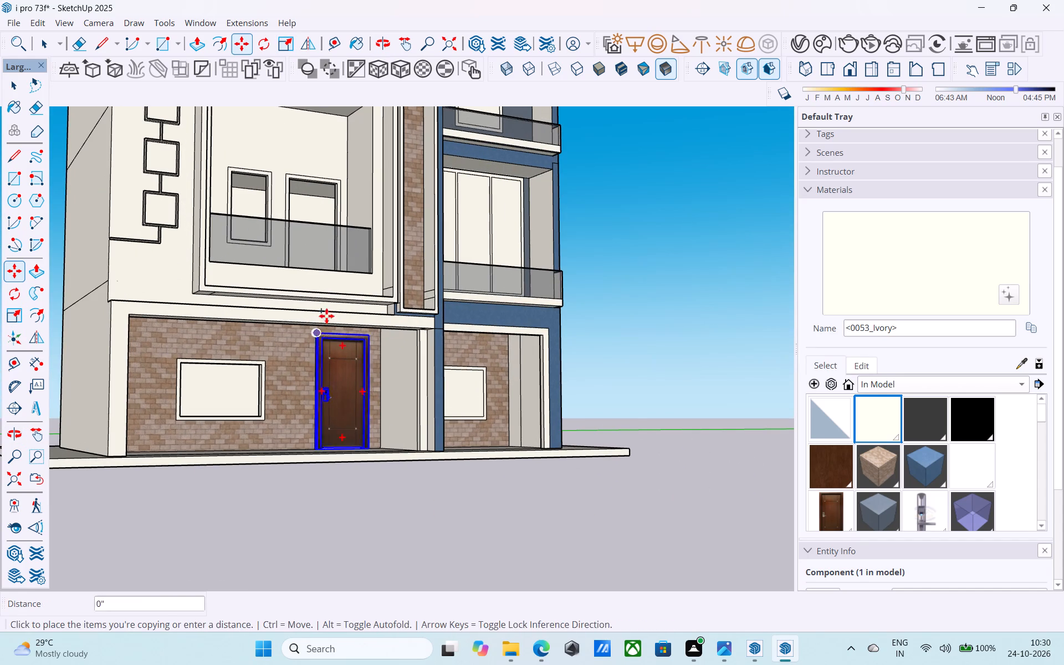
pyautogui.scroll(-5, 311, 267)
pyautogui.moveTo(311, 266); pyautogui.dragTo(332, 468, button='middle')
pyautogui.scroll(13, 310, 436)
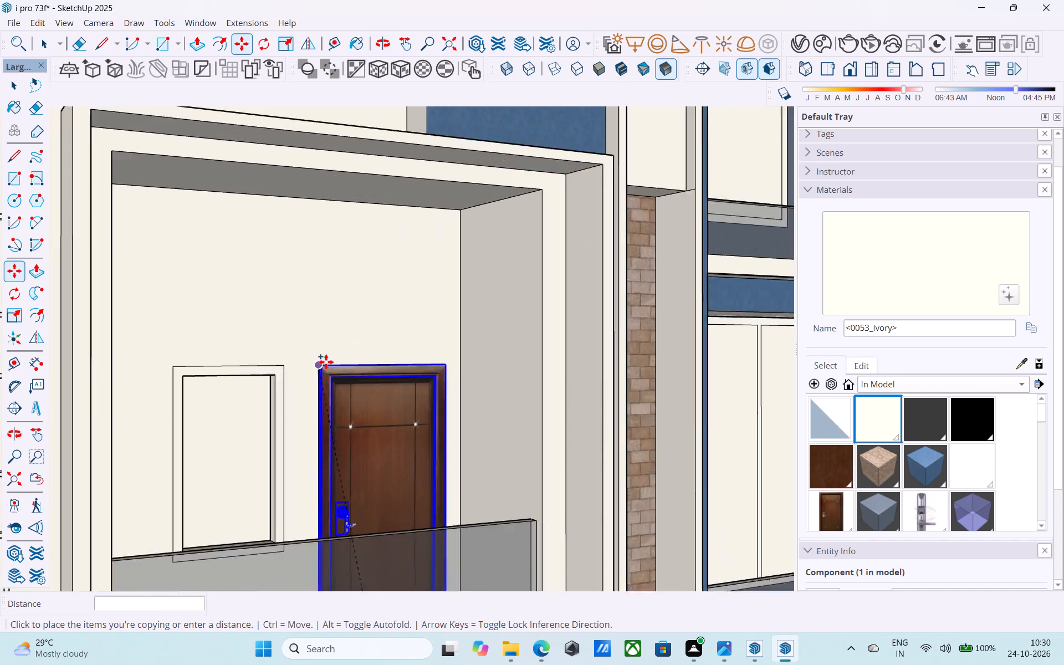
pyautogui.scroll(4, 326, 362)
pyautogui.click(316, 370)
pyautogui.scroll(-7, 308, 329)
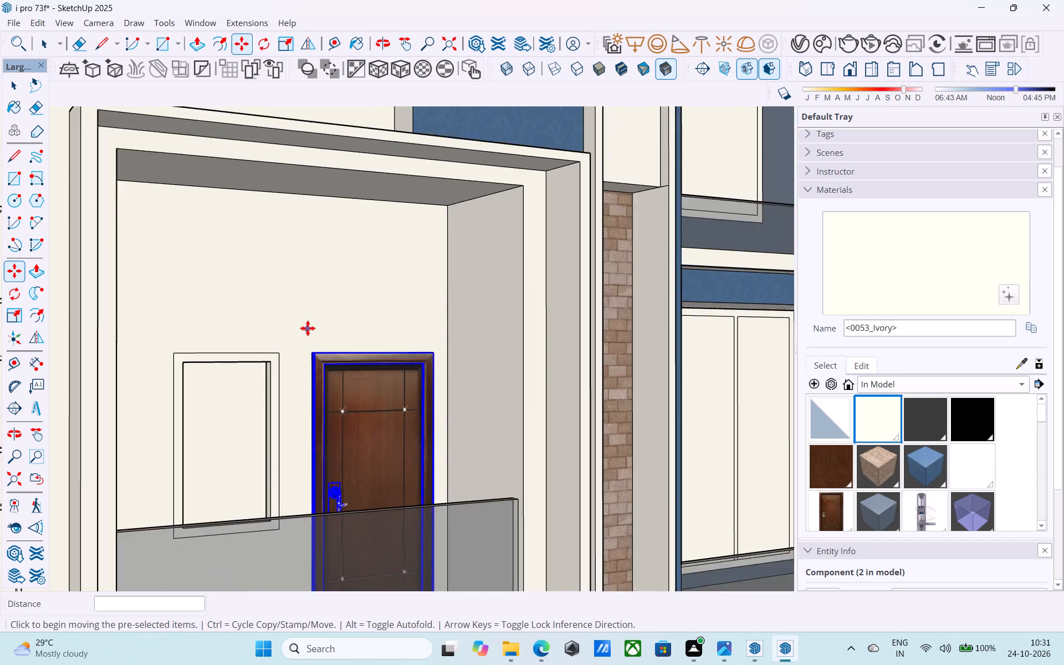
# Examine the whole house from the front and from oblique angles with both doors in place.
pyautogui.scroll(-8, 308, 328)
pyautogui.moveTo(306, 364); pyautogui.dragTo(269, 474, button='middle')
pyautogui.press('space')
pyautogui.scroll(-6, 350, 412)
pyautogui.moveTo(342, 413); pyautogui.dragTo(306, 388, button='middle')
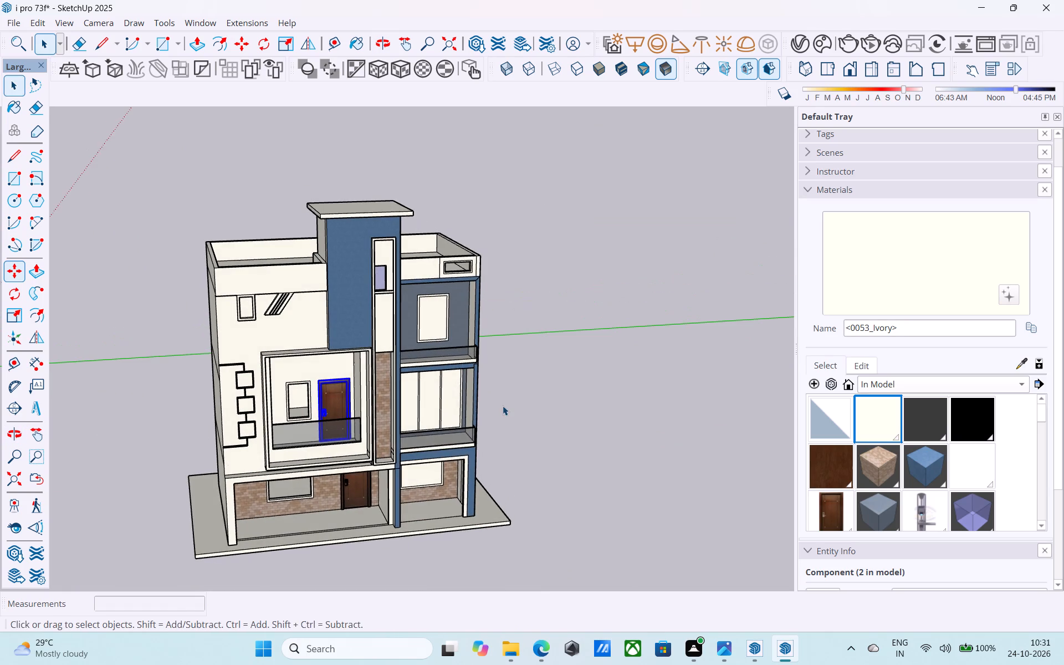
pyautogui.click(507, 406)
pyautogui.moveTo(459, 399); pyautogui.dragTo(402, 310, button='middle')
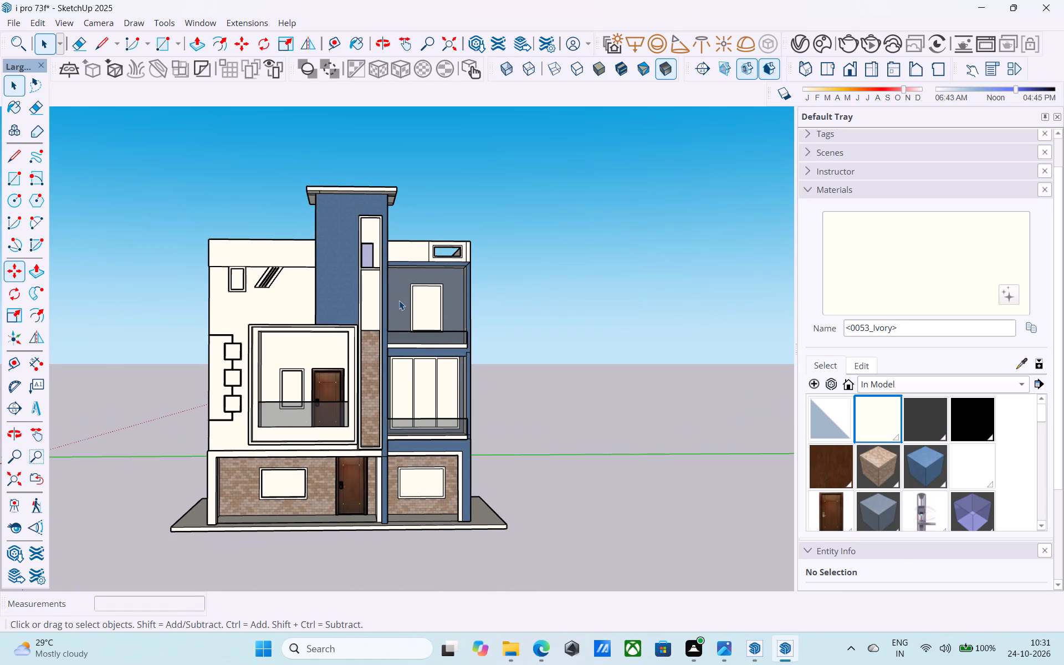
pyautogui.scroll(-5, 399, 300)
pyautogui.moveTo(398, 308); pyautogui.dragTo(397, 329, button='middle')
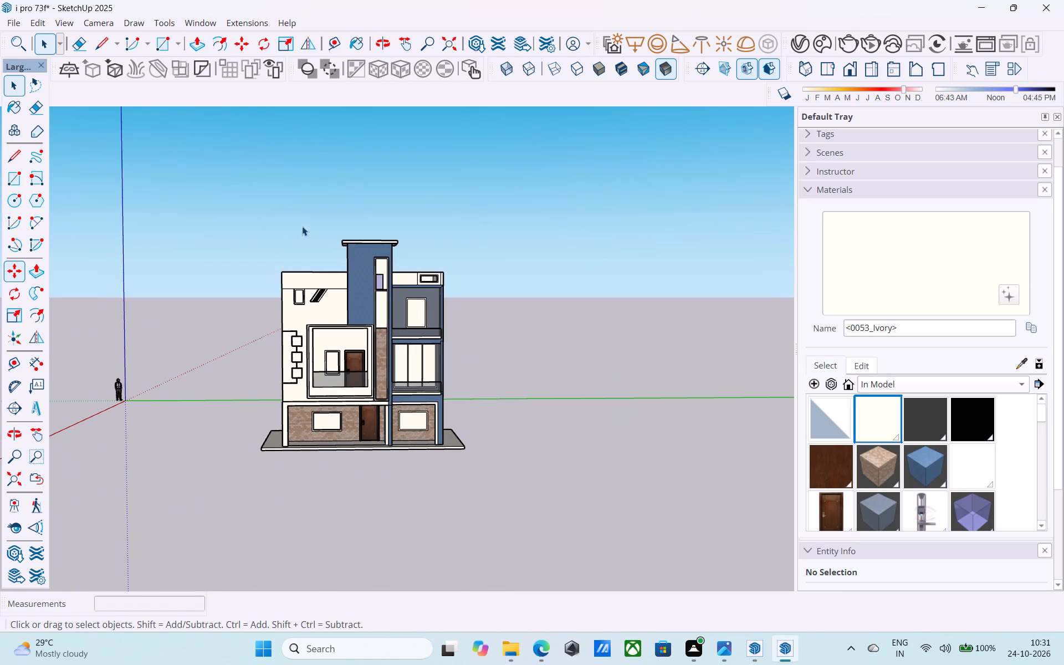
pyautogui.moveTo(263, 248); pyautogui.dragTo(300, 273, button='middle')
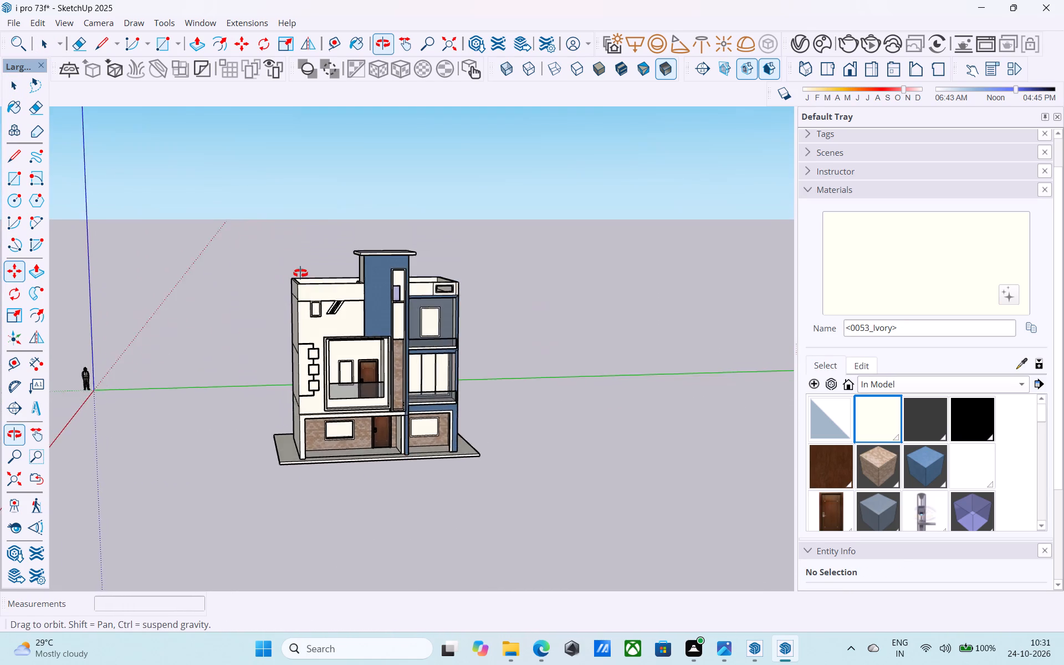
pyautogui.moveTo(300, 273); pyautogui.dragTo(213, 291, button='middle')
# Open the house group and draw a 6" line across the side parapet's top at its rear inner corner, separating it from the rear parapet.
pyautogui.scroll(3, 376, 275)
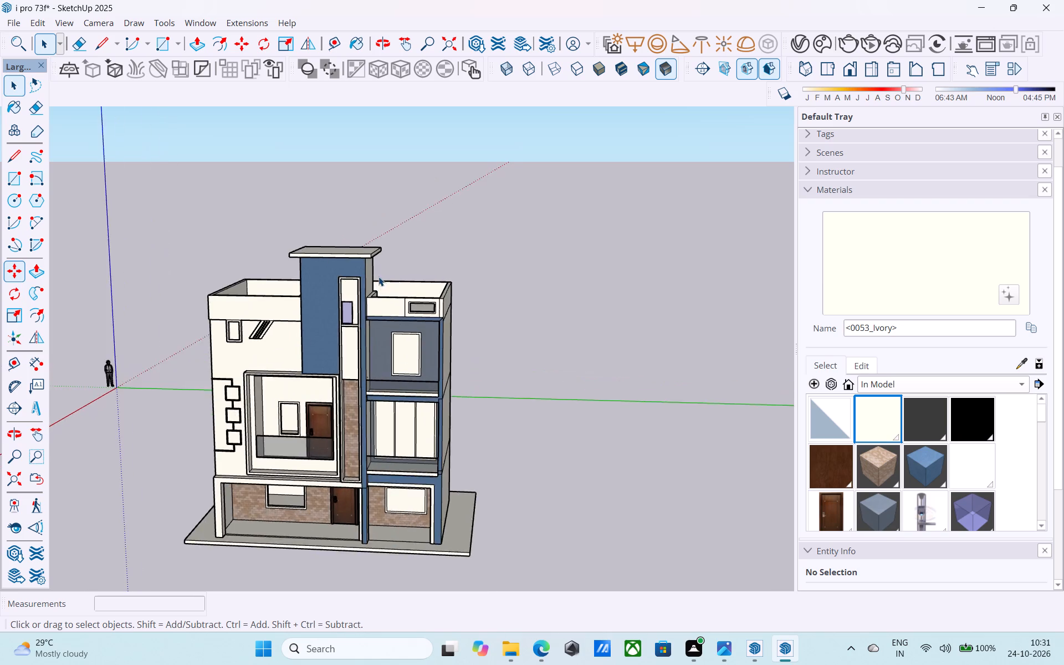
pyautogui.scroll(9, 378, 277)
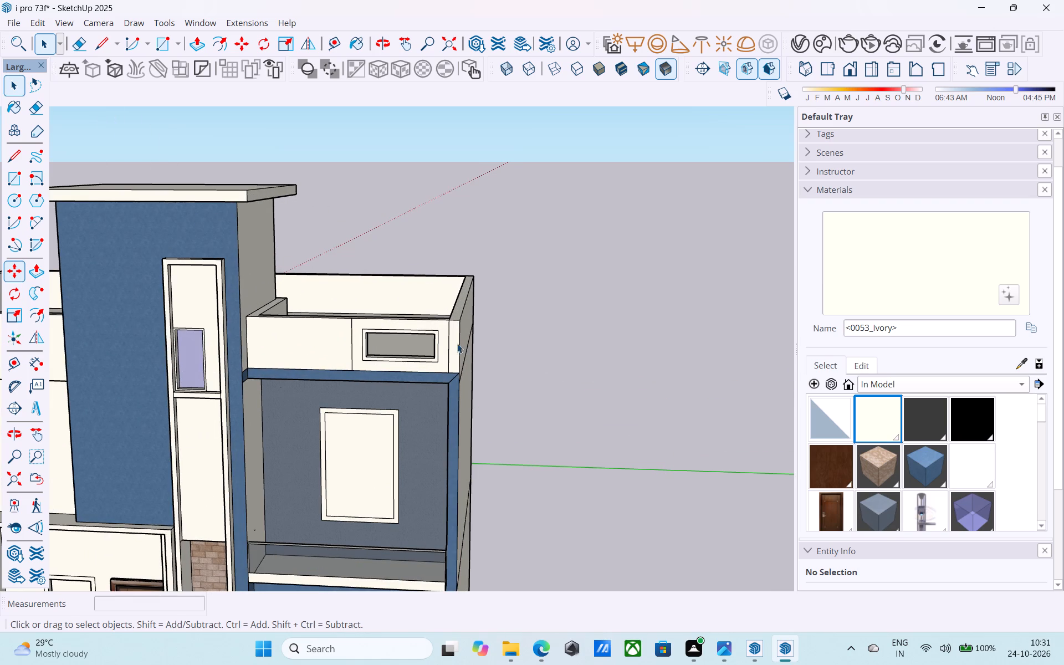
pyautogui.moveTo(456, 343); pyautogui.dragTo(452, 338, button='middle')
pyautogui.scroll(4, 452, 338)
pyautogui.moveTo(457, 347); pyautogui.dragTo(429, 375, button='middle')
pyautogui.scroll(1, 434, 404)
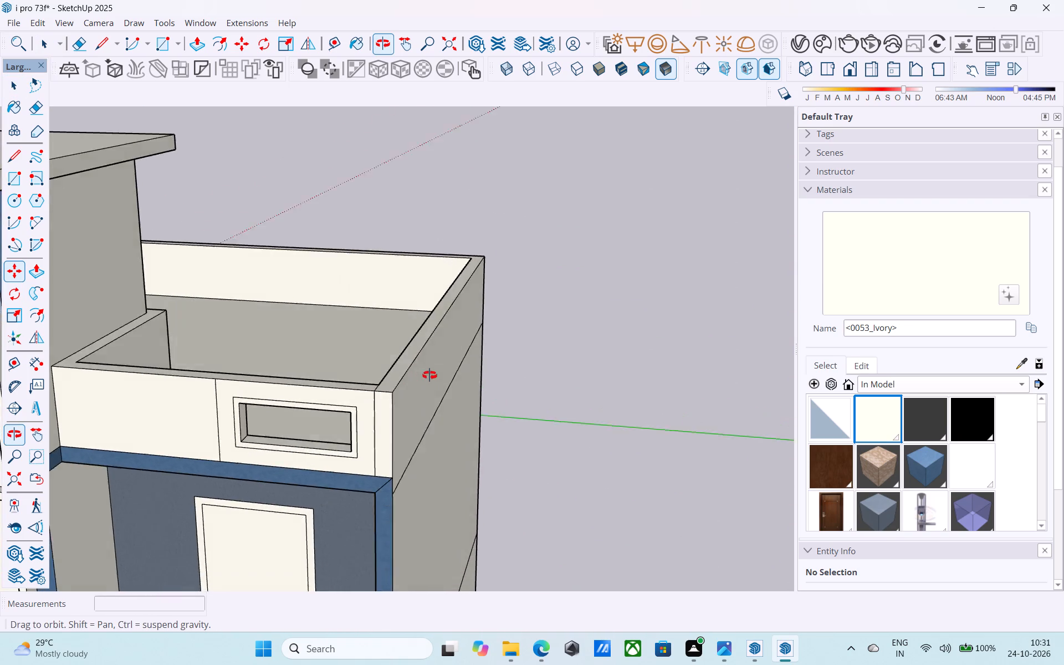
pyautogui.moveTo(429, 375); pyautogui.dragTo(431, 372, button='middle')
pyautogui.scroll(4, 412, 403)
pyautogui.click(381, 395)
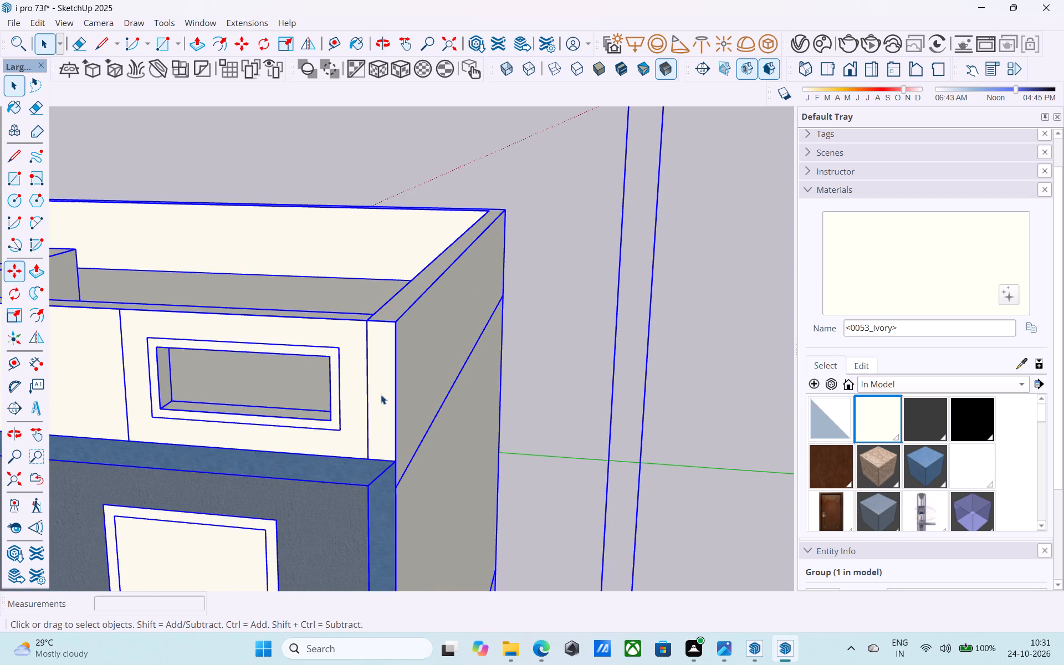
pyautogui.doubleClick(381, 395)
pyautogui.moveTo(386, 332); pyautogui.dragTo(390, 419, button='middle')
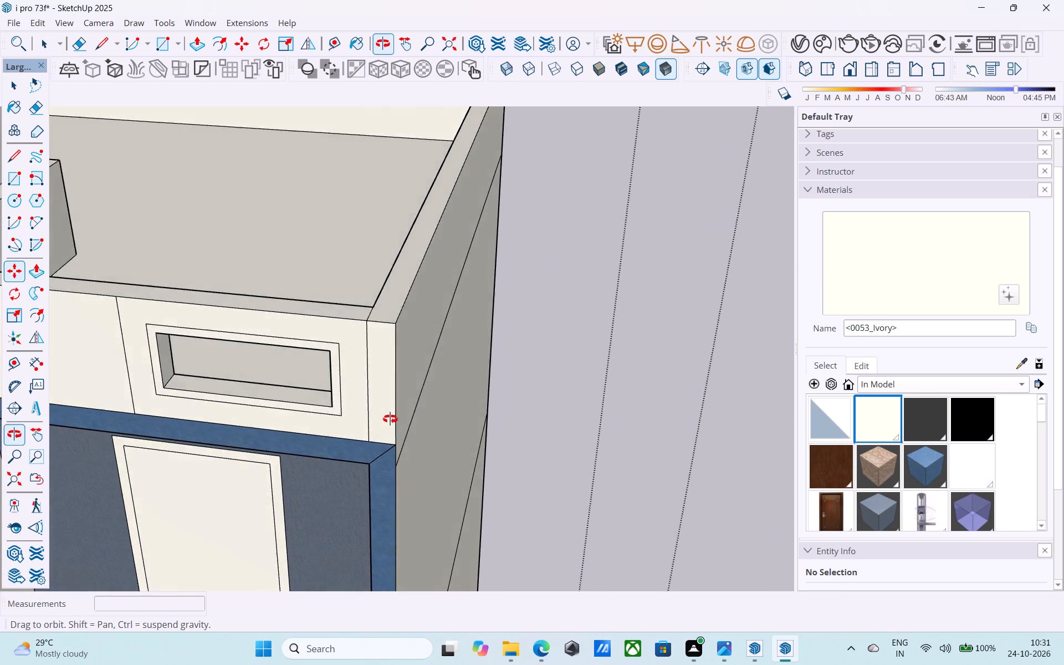
pyautogui.moveTo(390, 419); pyautogui.dragTo(390, 426, button='middle')
pyautogui.scroll(-5, 395, 301)
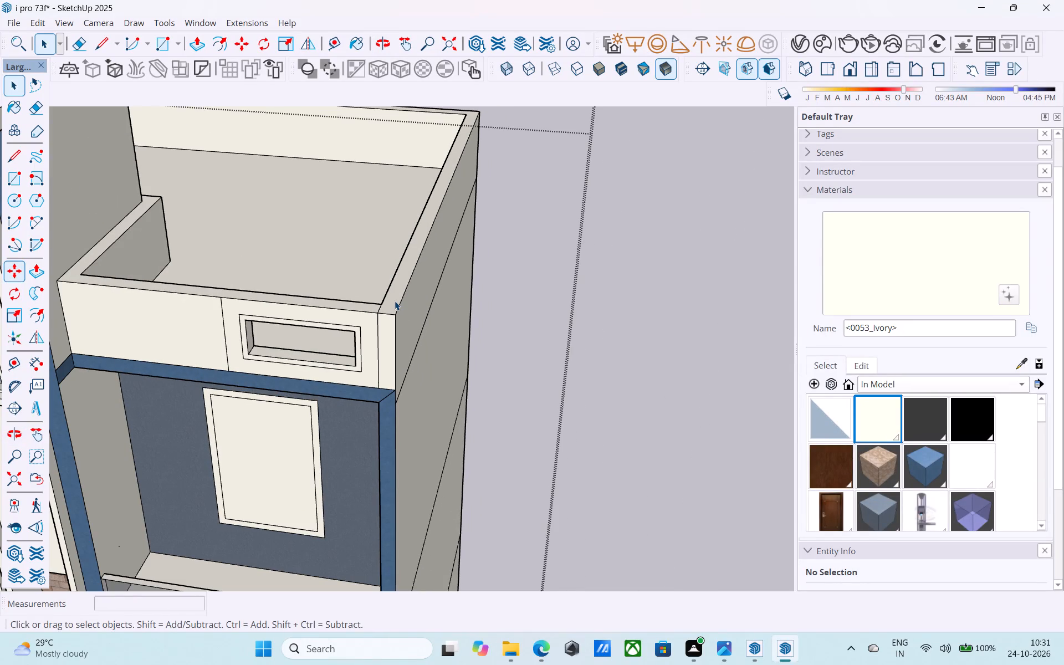
pyautogui.press('l')
pyautogui.keyDown('shift'); pyautogui.moveTo(390, 287); pyautogui.dragTo(378, 416, button='middle'); pyautogui.keyUp('shift')
pyautogui.keyDown('shift'); pyautogui.scroll(-1, 388, 305); pyautogui.keyUp('shift')
pyautogui.scroll(4, 412, 231)
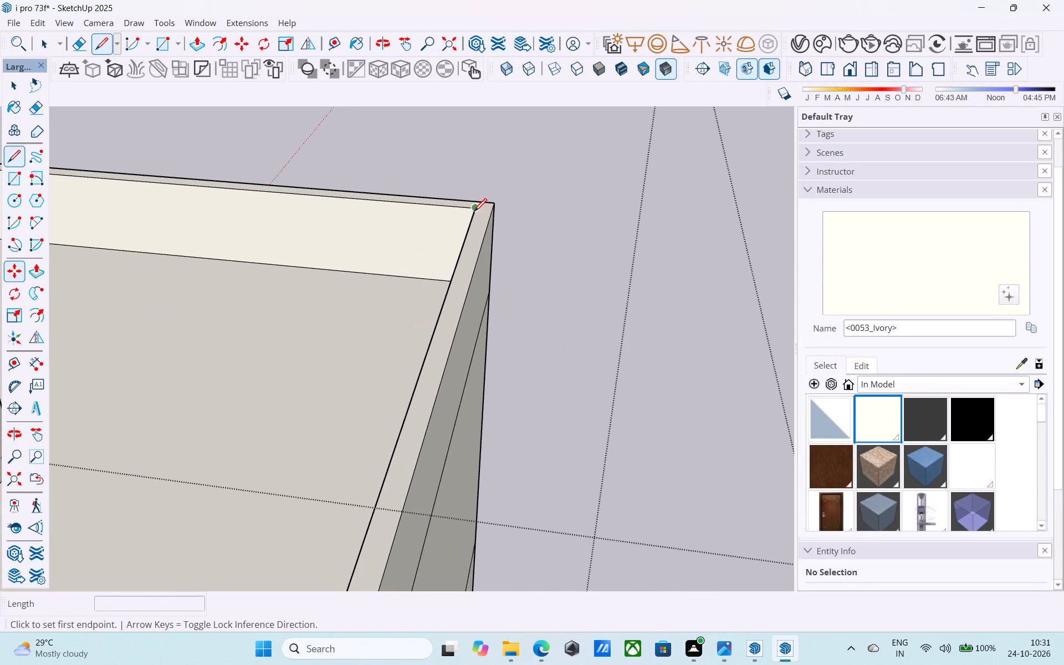
pyautogui.click(474, 213)
pyautogui.scroll(10, 479, 202)
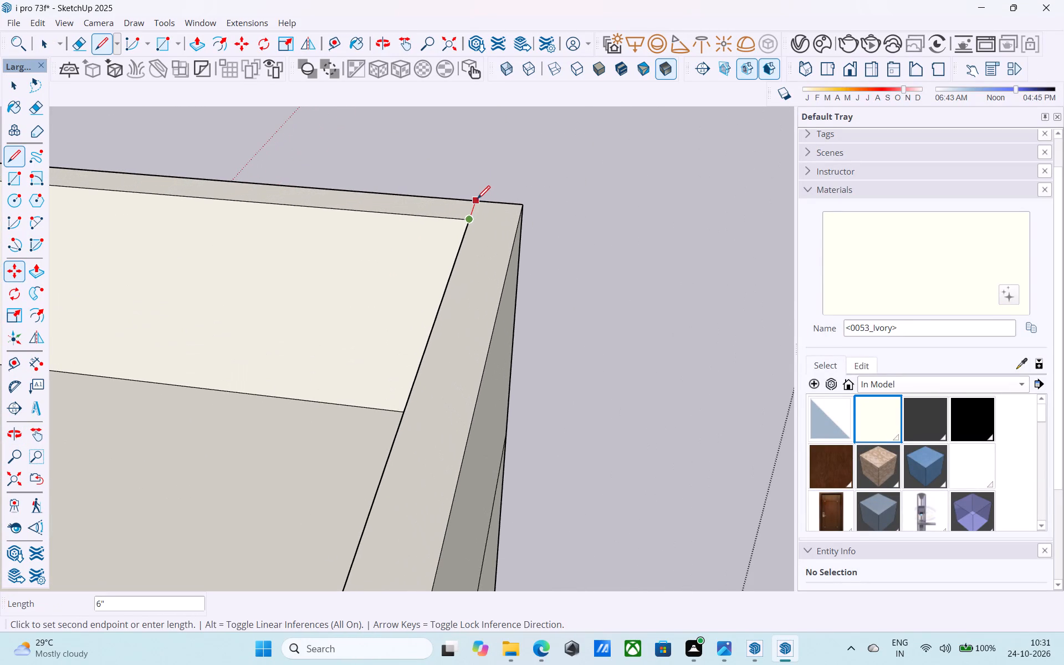
pyautogui.click(477, 200)
# Push/Pull the top face of the side parapet beside the framed slot opening up by 6'.
pyautogui.scroll(-8, 478, 191)
pyautogui.scroll(1, 477, 187)
pyautogui.scroll(-9, 477, 187)
pyautogui.scroll(4, 433, 359)
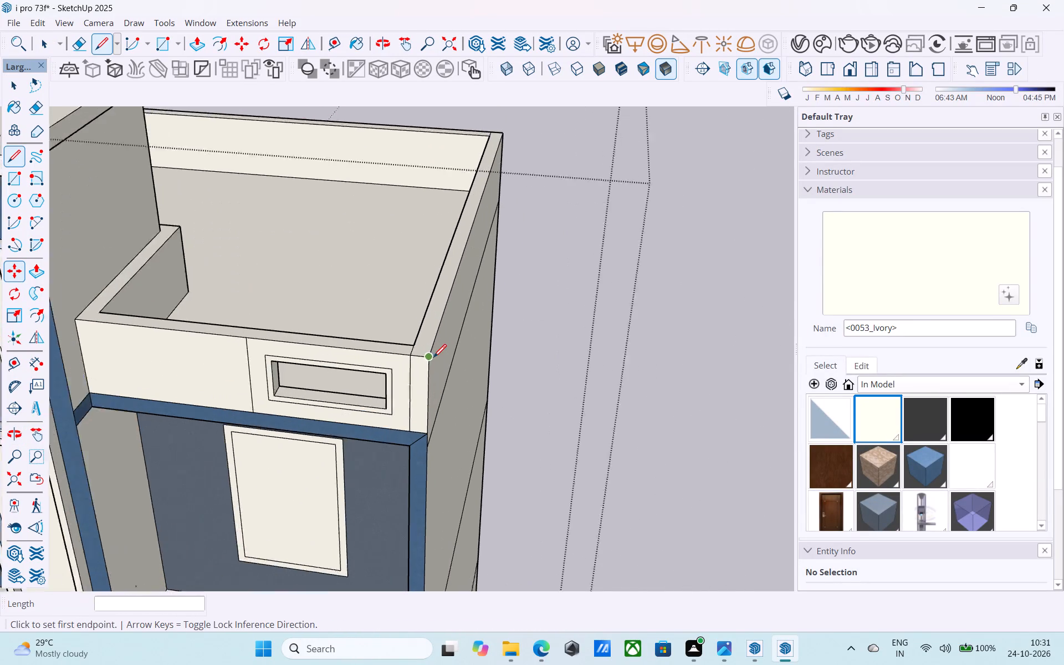
pyautogui.scroll(2, 433, 359)
pyautogui.press('space')
pyautogui.click(426, 347)
pyautogui.press('p')
pyautogui.click(426, 346)
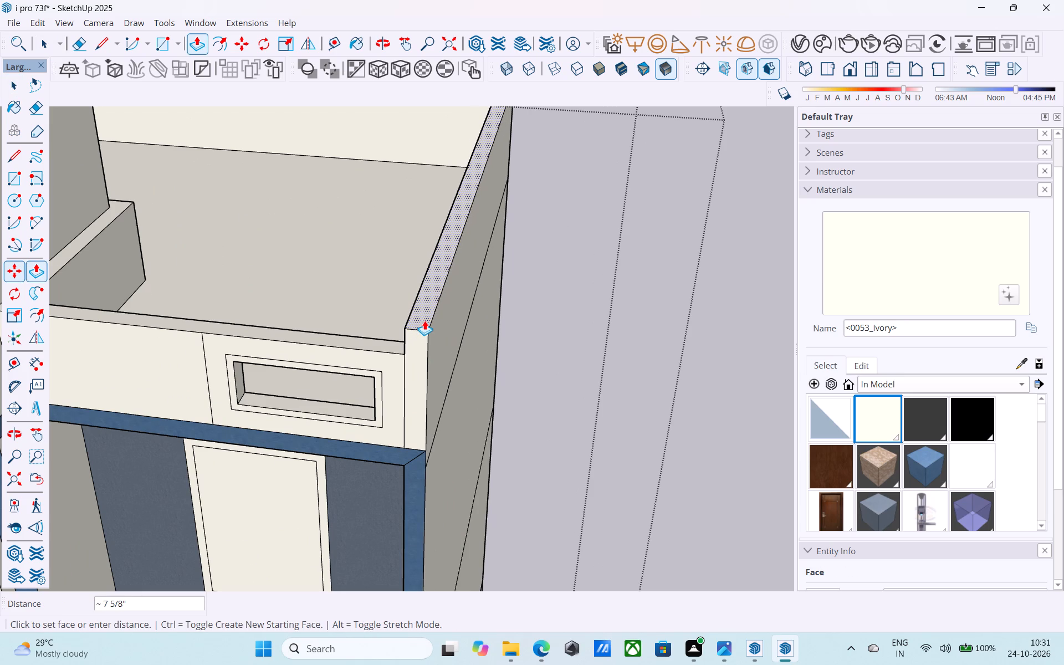
pyautogui.write("6'")
pyautogui.press('Return')
pyautogui.scroll(-13, 423, 320)
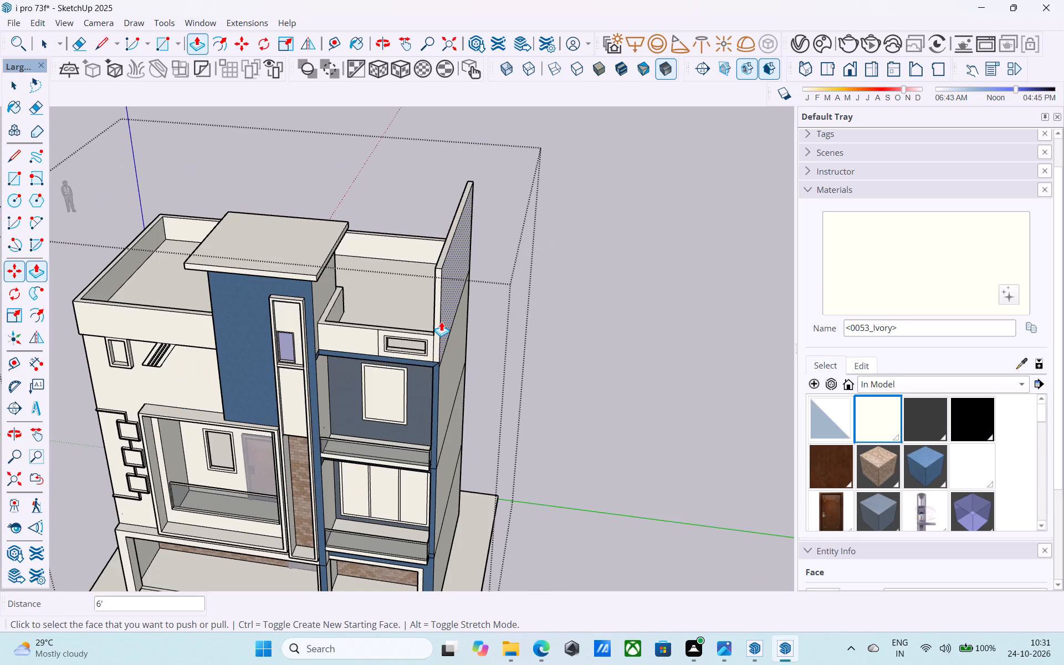
# Erase the extra vertical edge near the front end of the raised side wall's inner face.
pyautogui.keyDown('shift'); pyautogui.moveTo(441, 321); pyautogui.dragTo(650, 289, button='middle'); pyautogui.keyUp('shift')
pyautogui.keyDown('shift'); pyautogui.moveTo(600, 322); pyautogui.dragTo(492, 358, button='middle'); pyautogui.keyUp('shift')
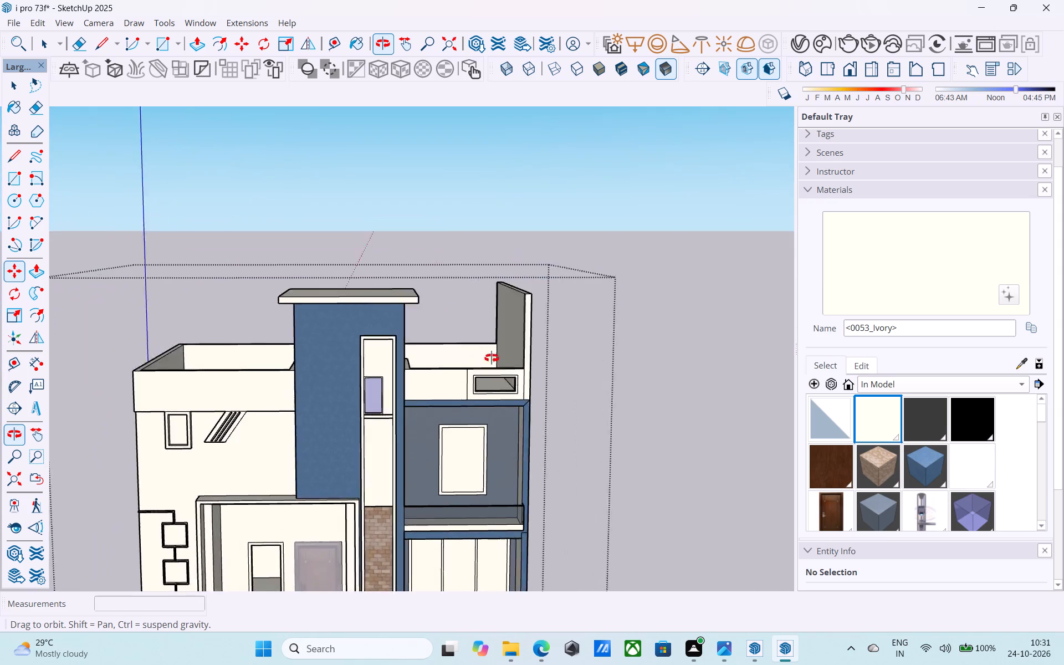
pyautogui.keyDown('shift'); pyautogui.moveTo(492, 358); pyautogui.dragTo(566, 339, button='middle'); pyautogui.keyUp('shift')
pyautogui.scroll(4, 528, 341)
pyautogui.keyDown('shift'); pyautogui.moveTo(524, 341); pyautogui.dragTo(595, 367, button='middle'); pyautogui.keyUp('shift')
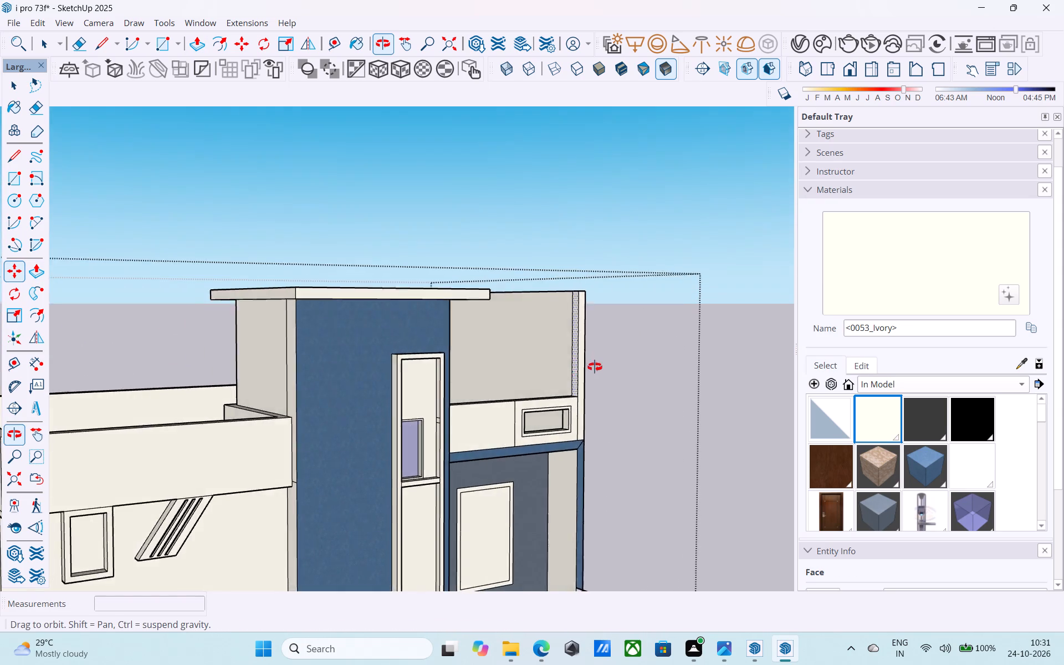
pyautogui.keyDown('shift'); pyautogui.moveTo(595, 367); pyautogui.dragTo(618, 361, button='middle'); pyautogui.keyUp('shift')
pyautogui.scroll(8, 563, 330)
pyautogui.press('space')
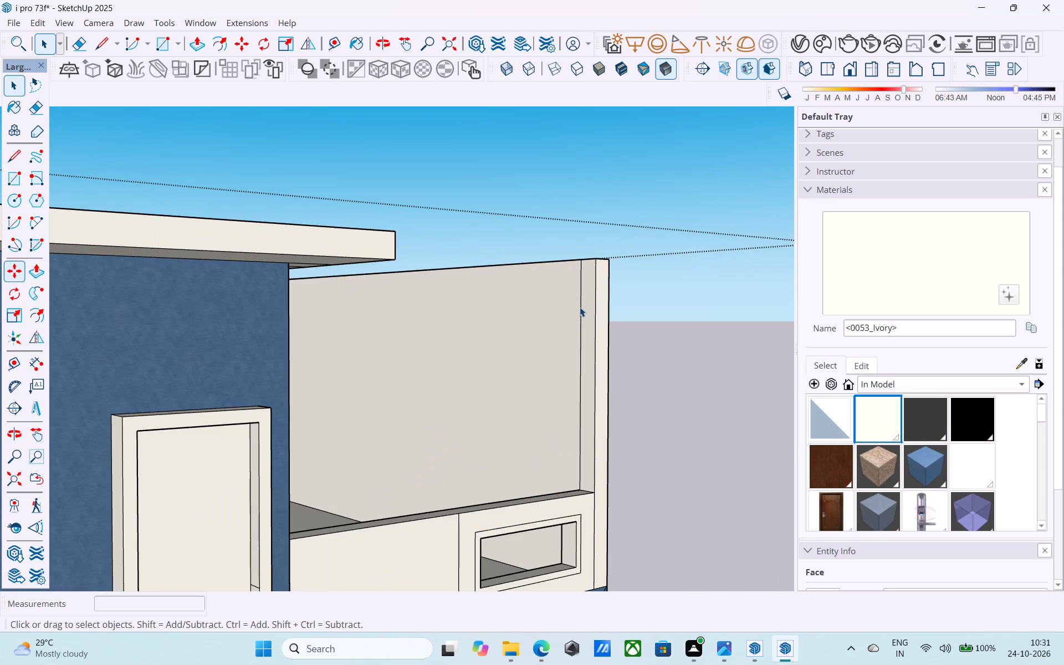
pyautogui.click(580, 307)
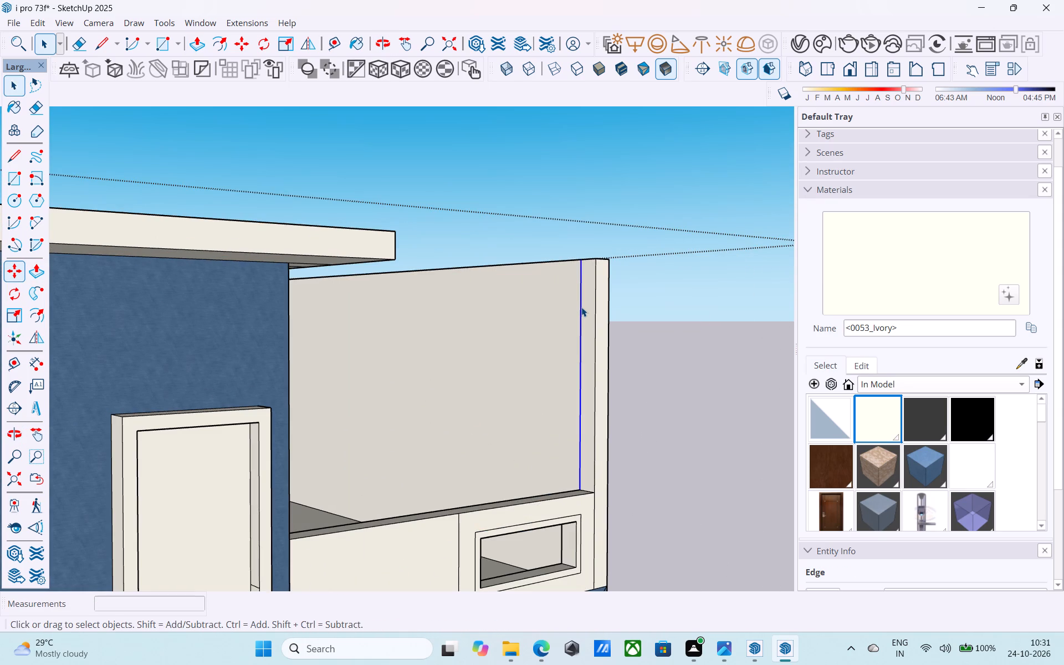
pyautogui.press('e')
pyautogui.moveTo(582, 306); pyautogui.dragTo(576, 304)
# Copy the top edge of the raised side wall's inner face 9" downward to form a band.
pyautogui.press('space')
pyautogui.click(581, 260)
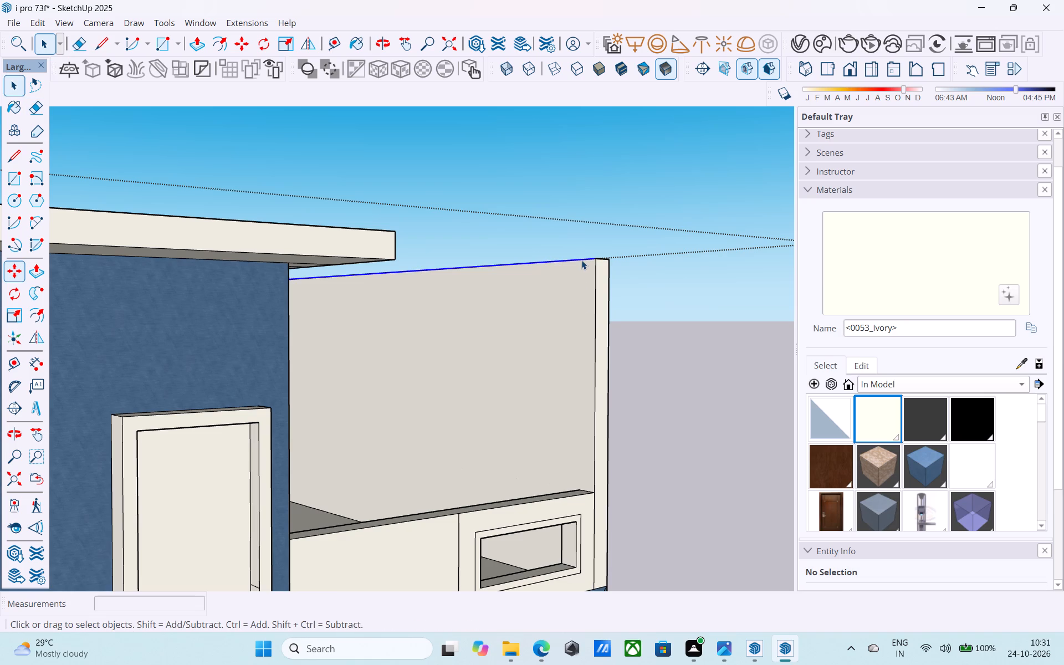
pyautogui.press('m')
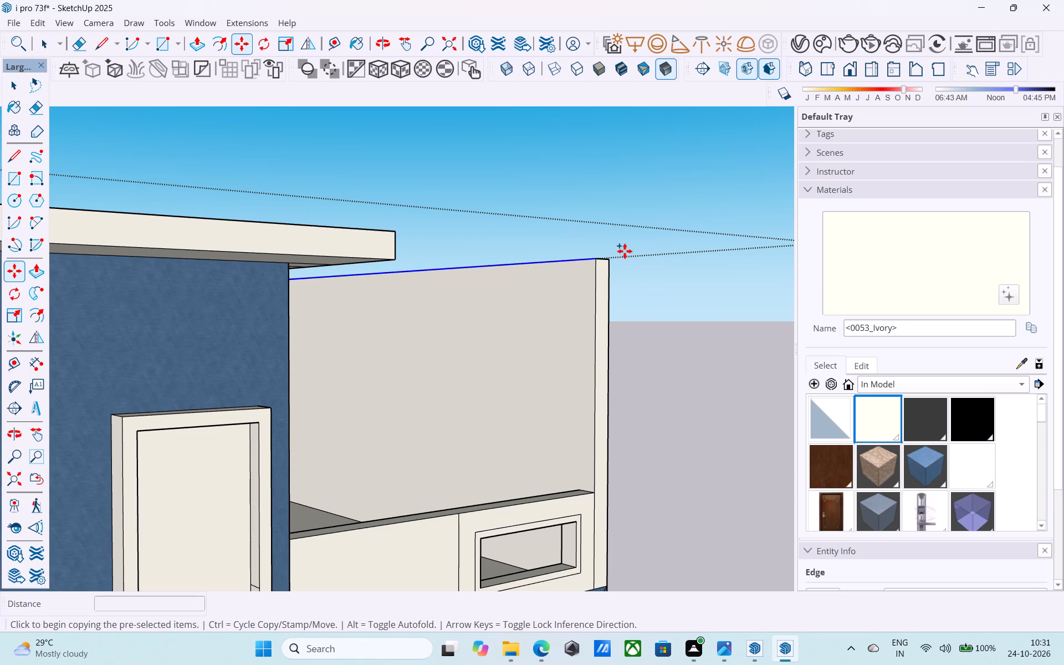
pyautogui.click(600, 260)
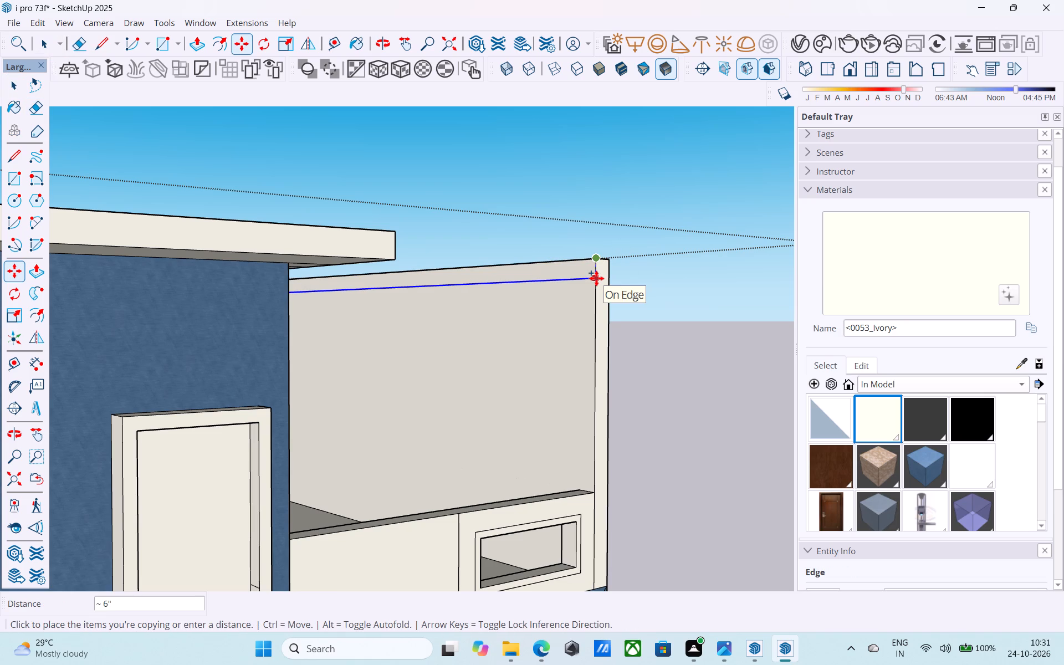
pyautogui.write('9"')
pyautogui.press('Return')
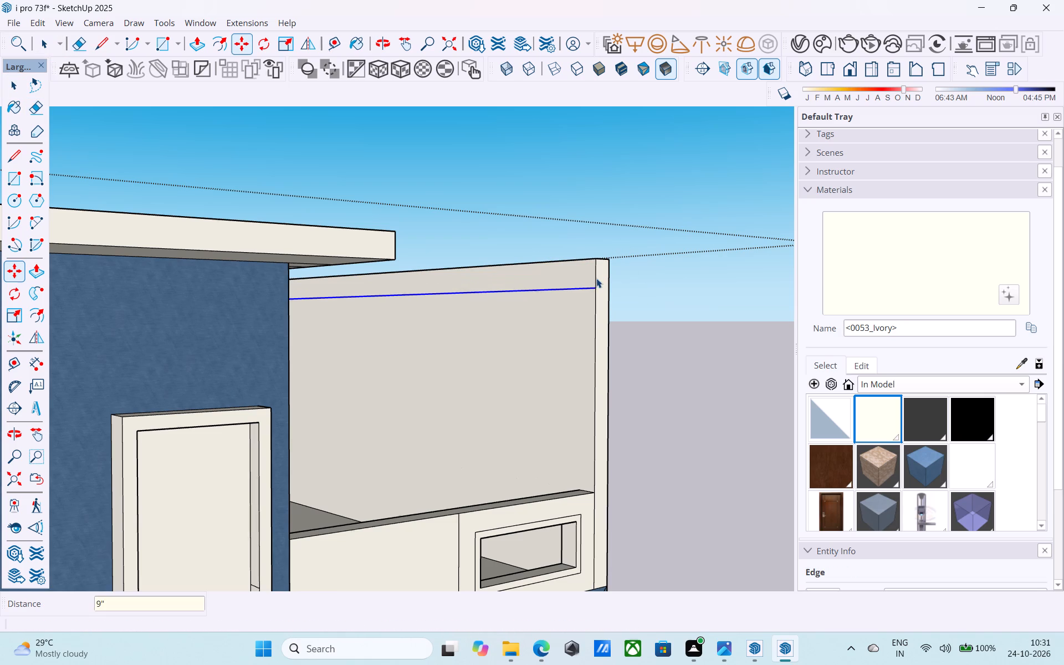
# Copy the band's short front vertical edge 8' along the wall and divide the distance into 9 equal spaces.
pyautogui.press('space')
pyautogui.scroll(4, 596, 278)
pyautogui.click(594, 278)
pyautogui.press('m')
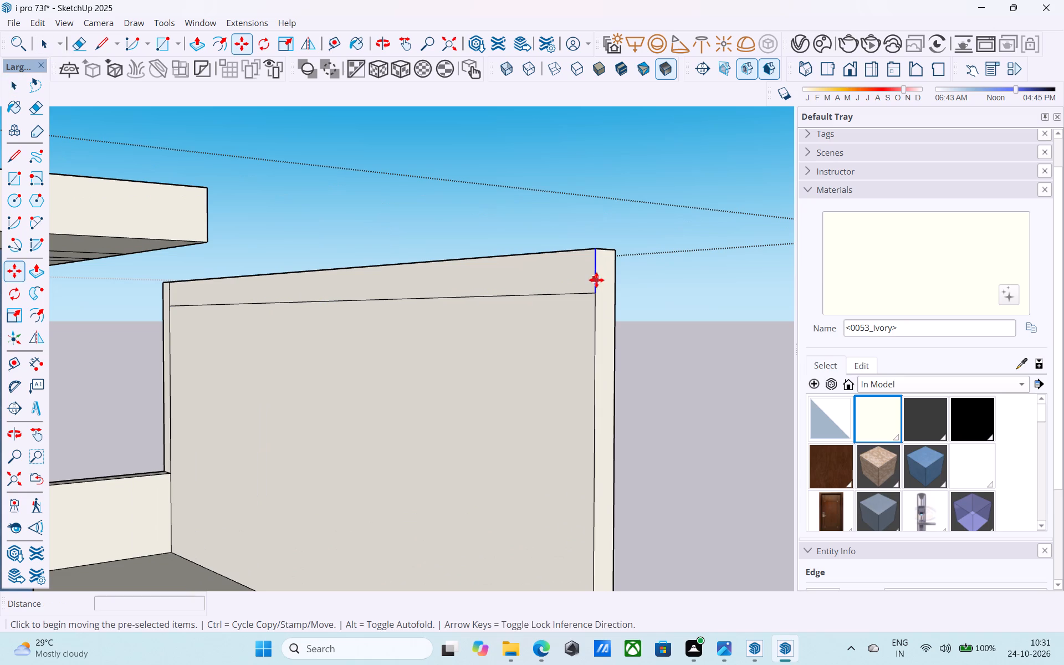
pyautogui.click(596, 294)
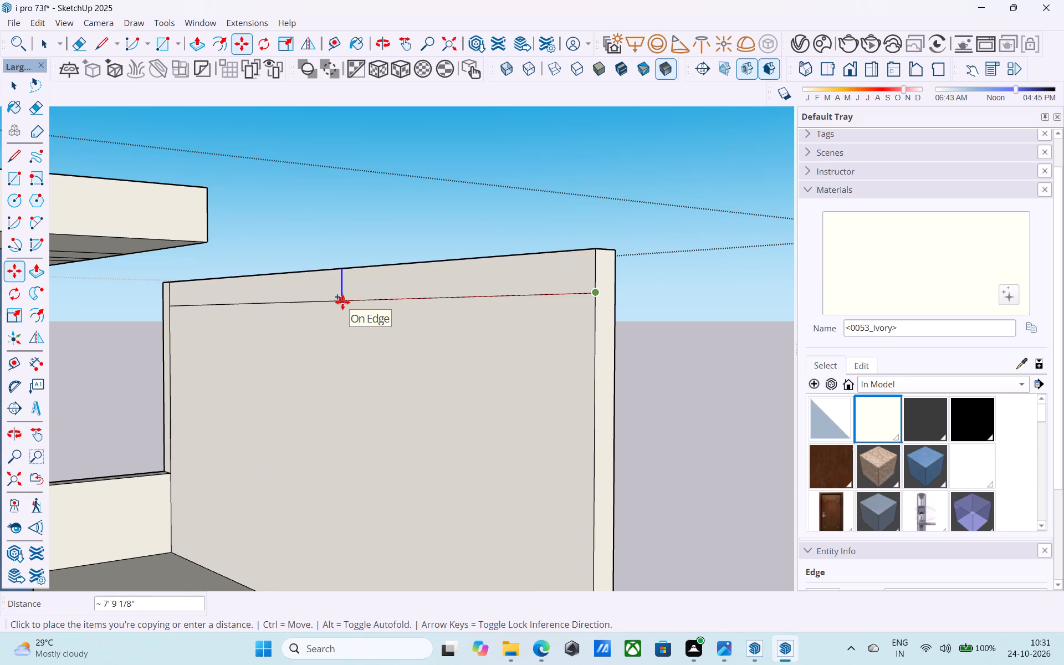
pyautogui.write("8'")
pyautogui.press('Return')
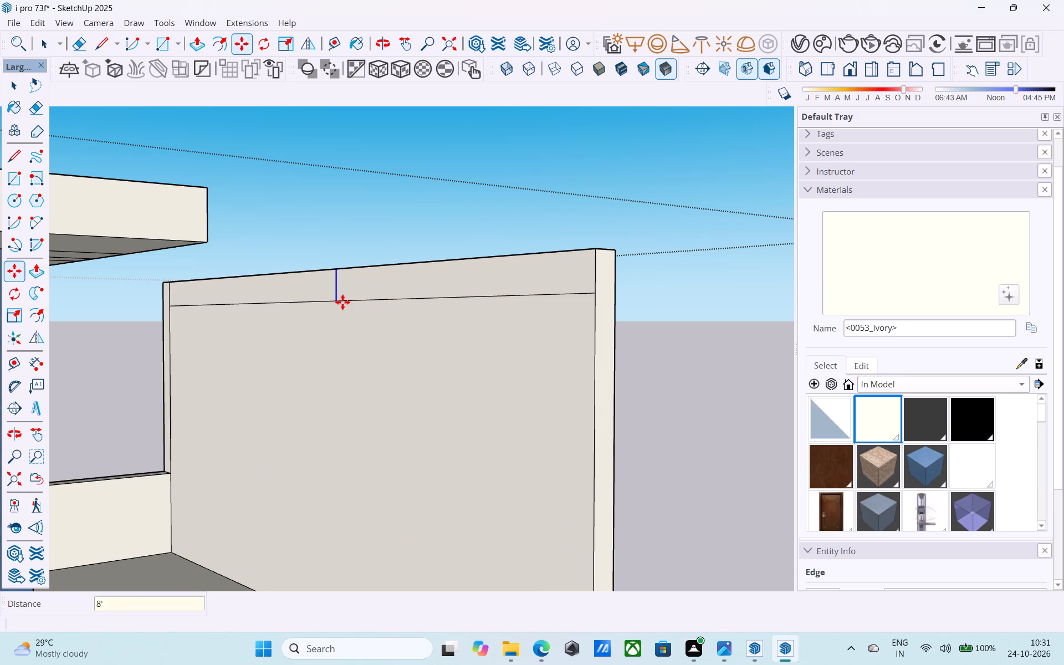
pyautogui.press('/')
pyautogui.press('9')
pyautogui.press('Return')
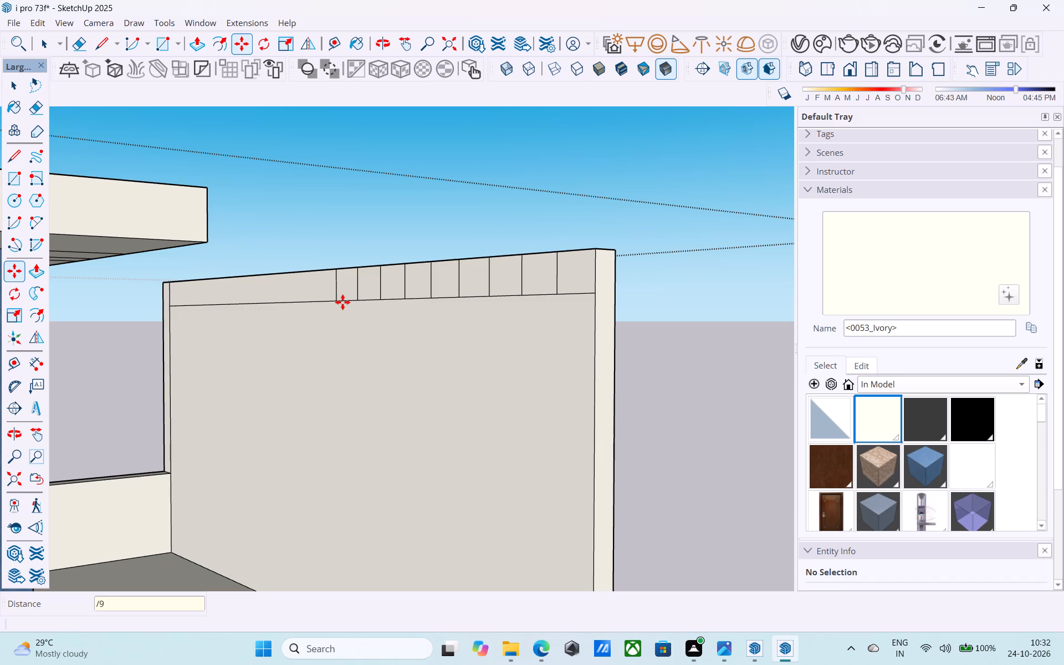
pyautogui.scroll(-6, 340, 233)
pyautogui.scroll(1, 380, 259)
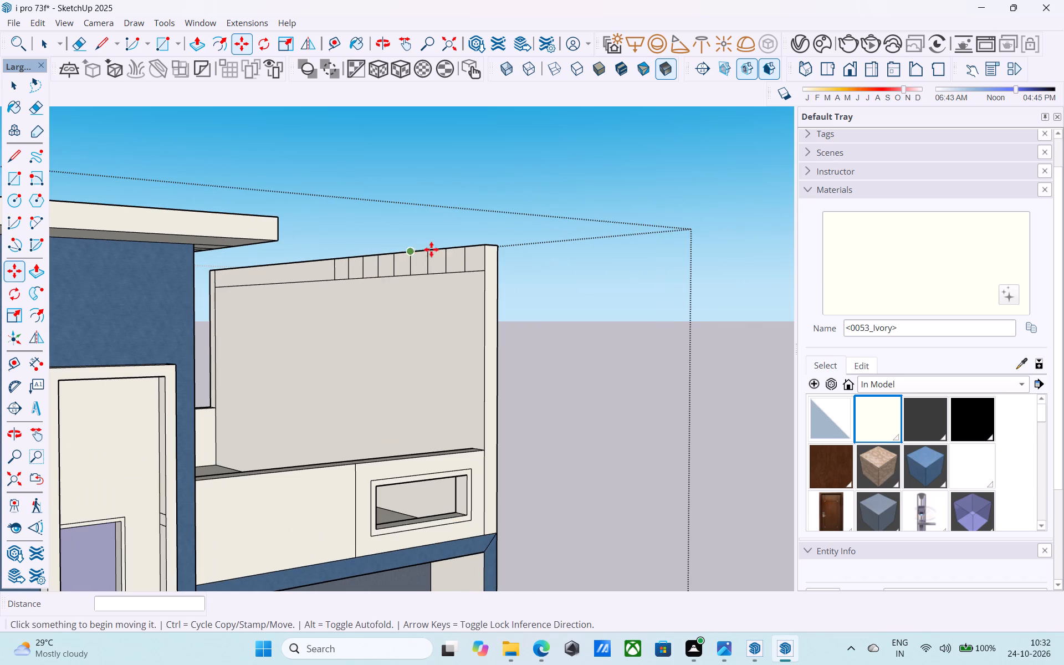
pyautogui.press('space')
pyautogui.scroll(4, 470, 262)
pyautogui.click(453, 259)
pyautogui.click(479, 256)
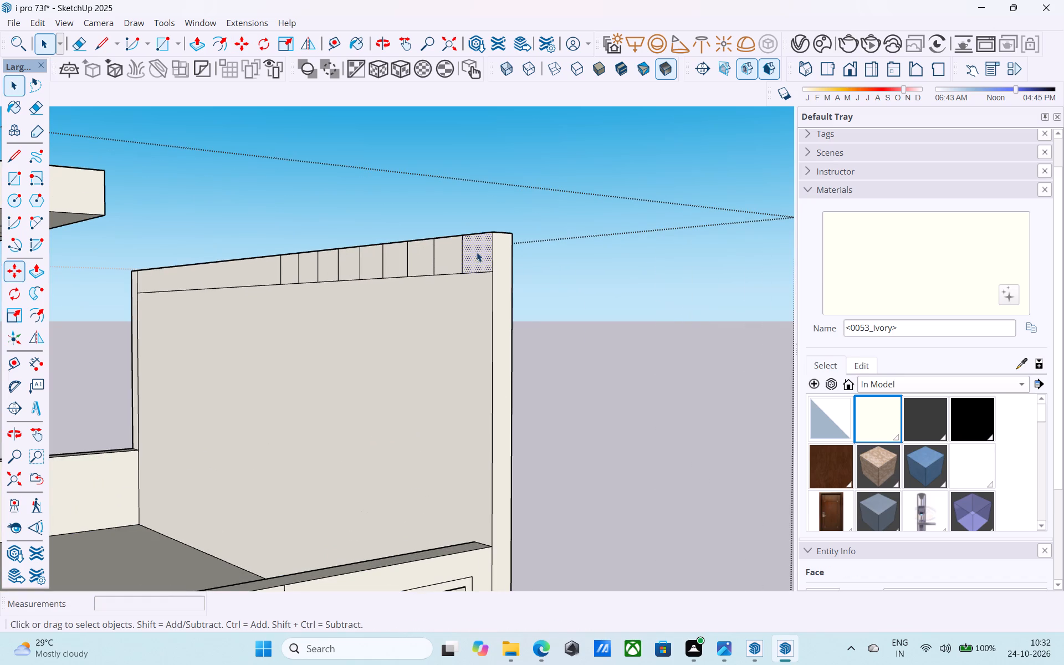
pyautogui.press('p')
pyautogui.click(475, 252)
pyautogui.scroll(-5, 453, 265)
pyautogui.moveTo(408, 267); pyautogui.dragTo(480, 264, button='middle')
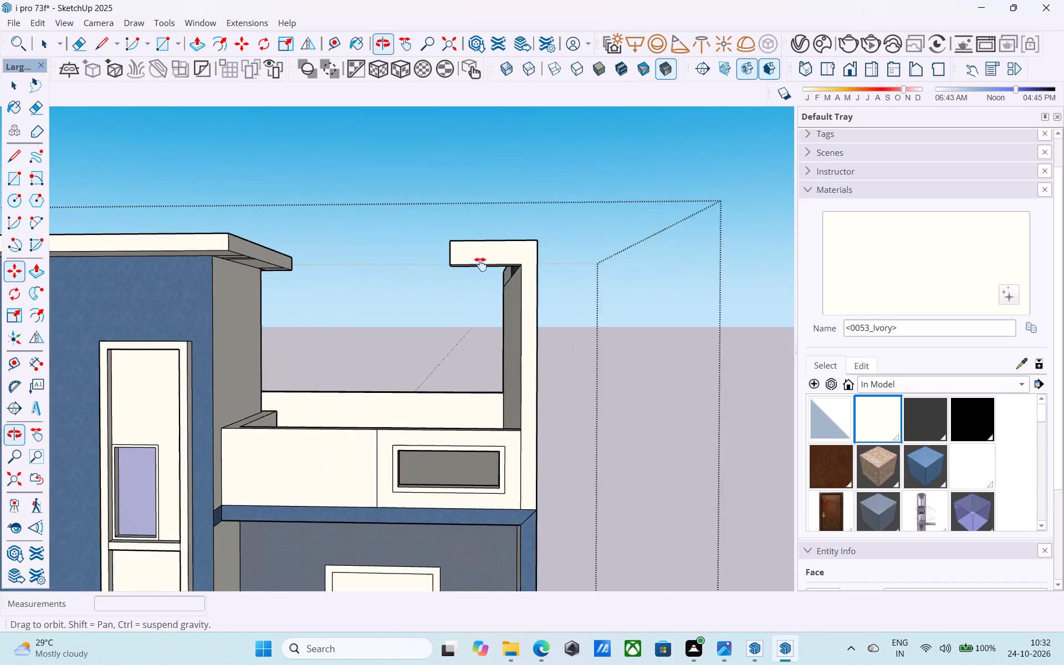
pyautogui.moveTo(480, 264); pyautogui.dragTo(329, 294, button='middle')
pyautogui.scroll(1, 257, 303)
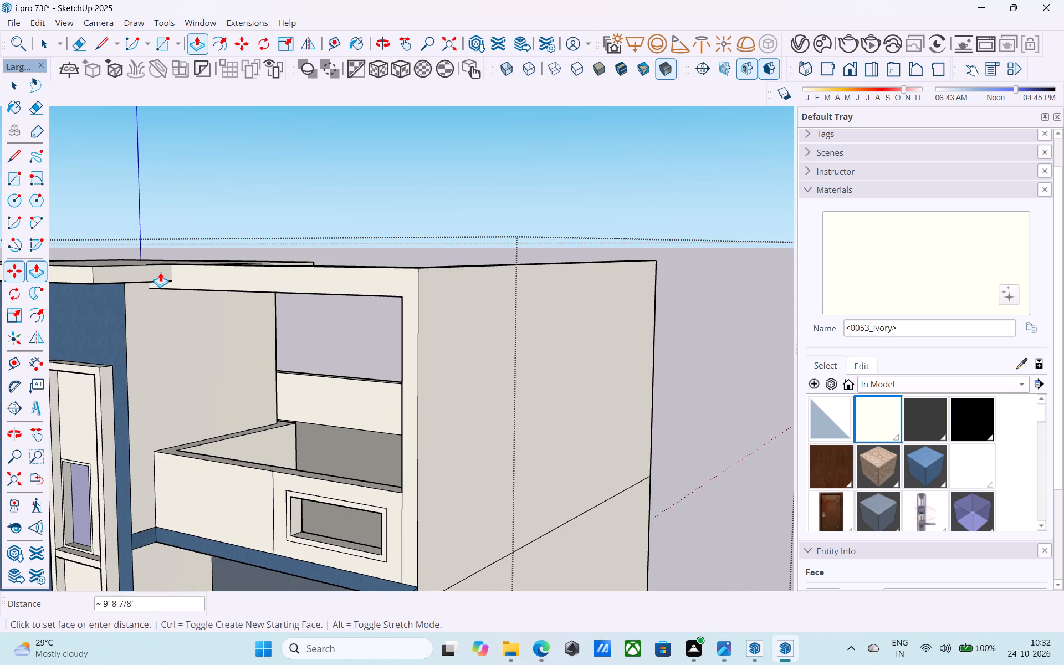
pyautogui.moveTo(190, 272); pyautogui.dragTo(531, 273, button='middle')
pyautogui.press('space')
# Draw an 8' horizontal line along the middle of the divided band, splitting its cells into upper and lower halves.
pyautogui.scroll(4, 535, 279)
pyautogui.press('l')
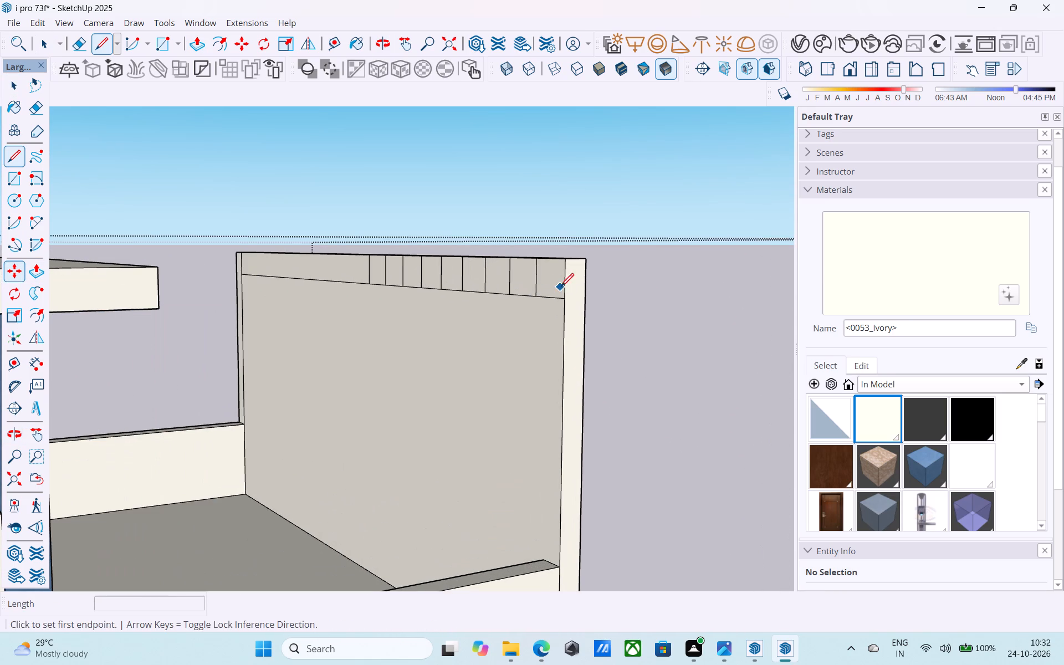
pyautogui.click(562, 282)
pyautogui.click(372, 272)
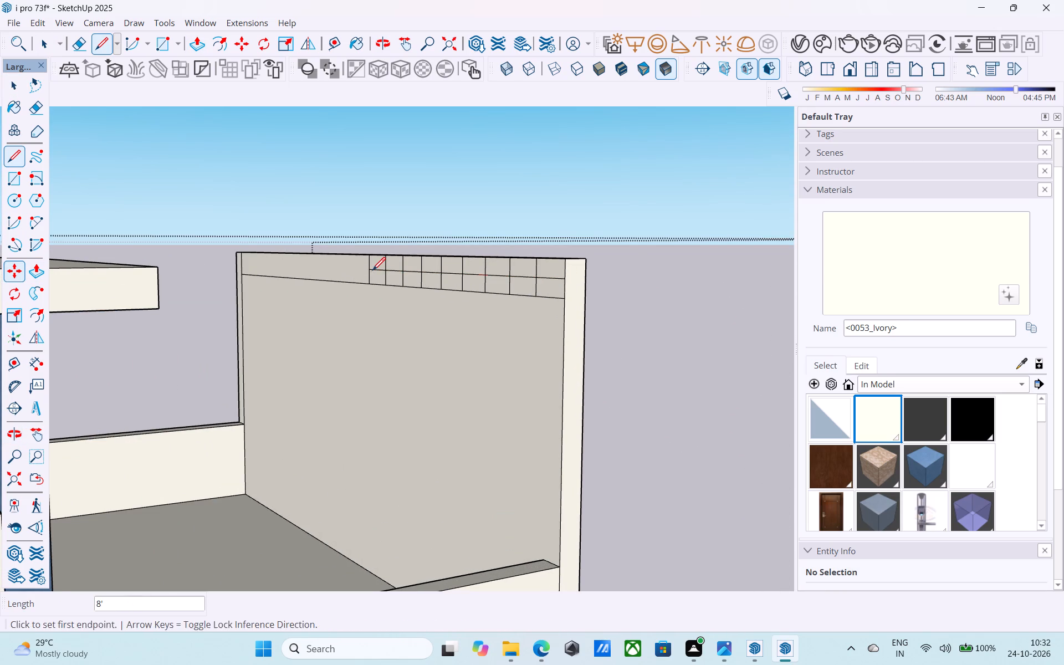
# Push/Pull the front-most lower cell of the divided band across the roof terrace to the blue tower as the first pergola beam.
pyautogui.press('space')
pyautogui.click(554, 292)
pyautogui.press('p')
pyautogui.click(553, 292)
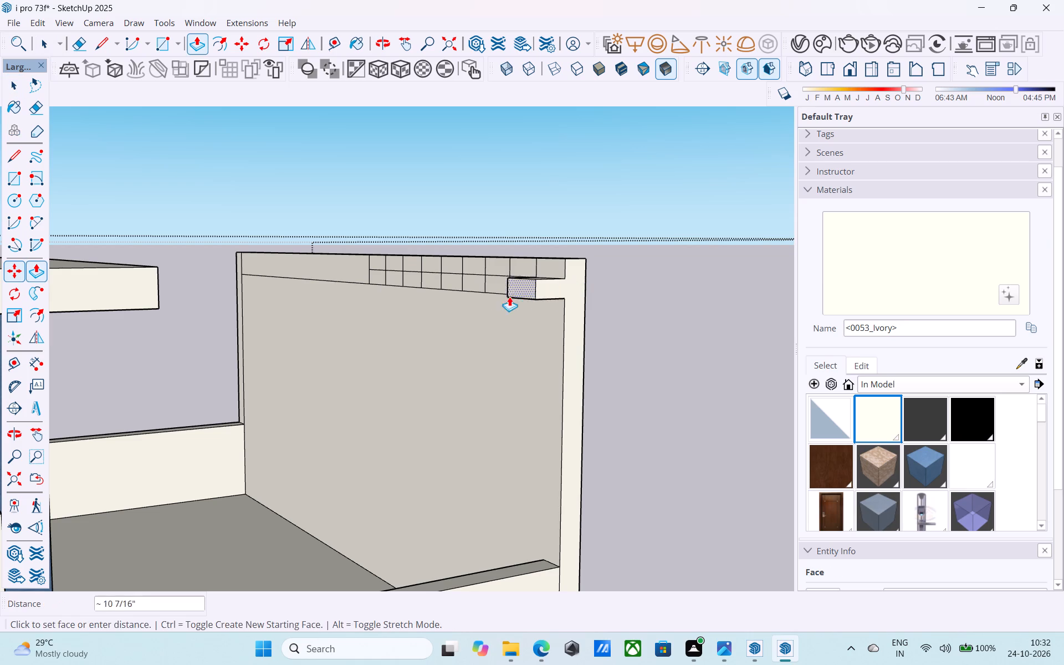
pyautogui.scroll(-5, 502, 296)
pyautogui.moveTo(457, 296); pyautogui.dragTo(401, 278, button='middle')
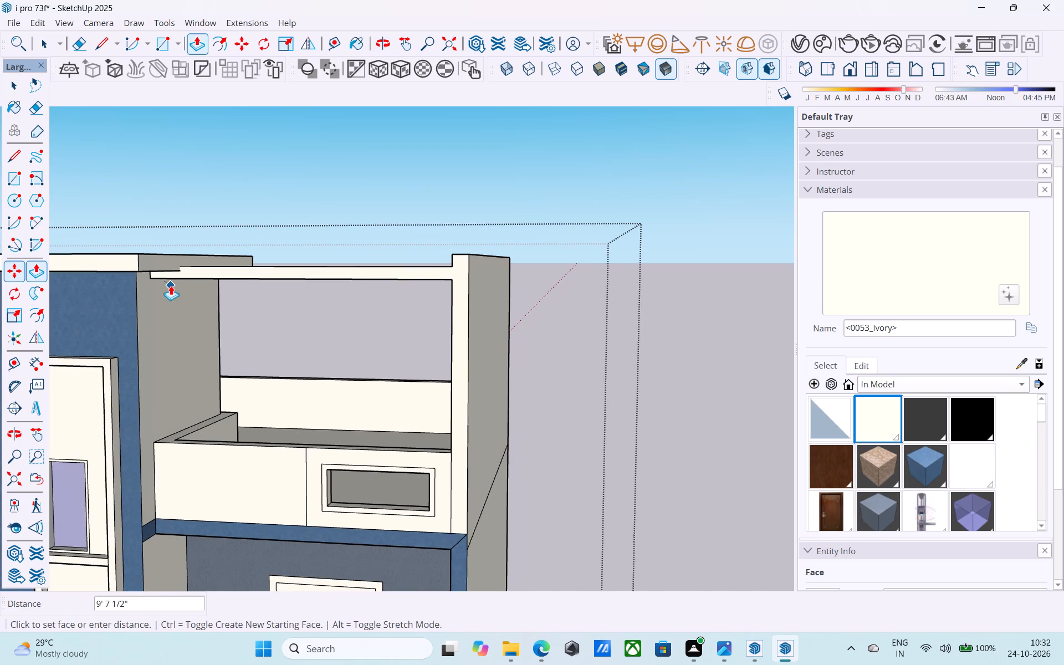
pyautogui.scroll(3, 171, 284)
pyautogui.click(171, 258)
# Repeat the same extrusion on every second lower cell of the band to form four more parallel pergola beams.
pyautogui.moveTo(324, 270); pyautogui.dragTo(325, 278, button='middle')
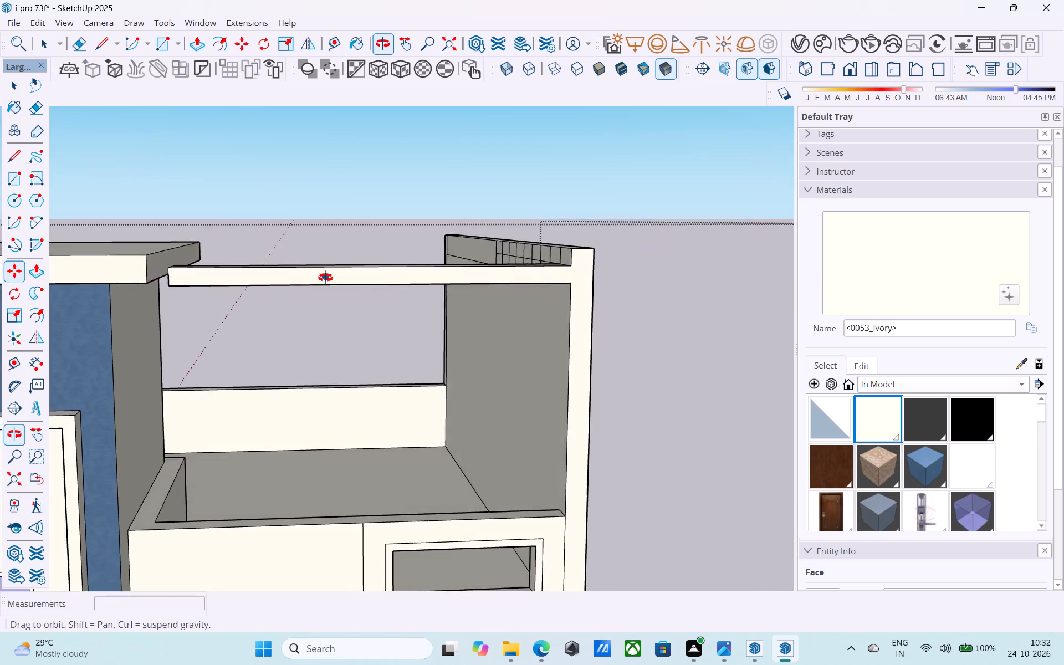
pyautogui.moveTo(325, 278); pyautogui.dragTo(406, 218, button='middle')
pyautogui.scroll(1, 495, 263)
pyautogui.moveTo(584, 258); pyautogui.dragTo(662, 464, button='middle')
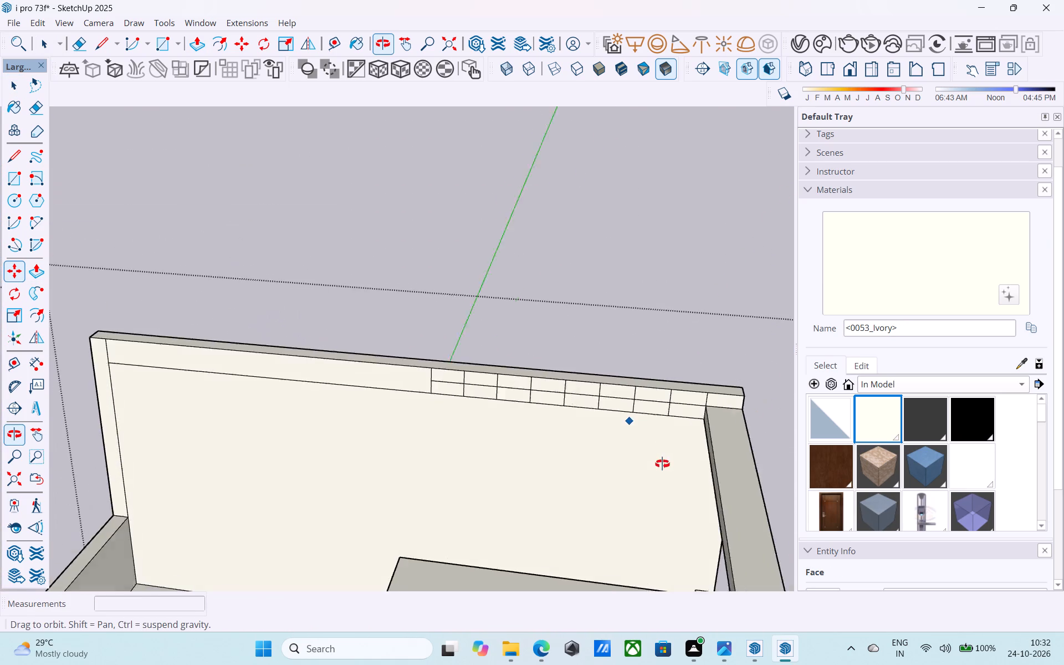
pyautogui.moveTo(662, 464); pyautogui.dragTo(579, 429, button='middle')
pyautogui.scroll(4, 576, 409)
pyautogui.press('space')
pyautogui.click(541, 360)
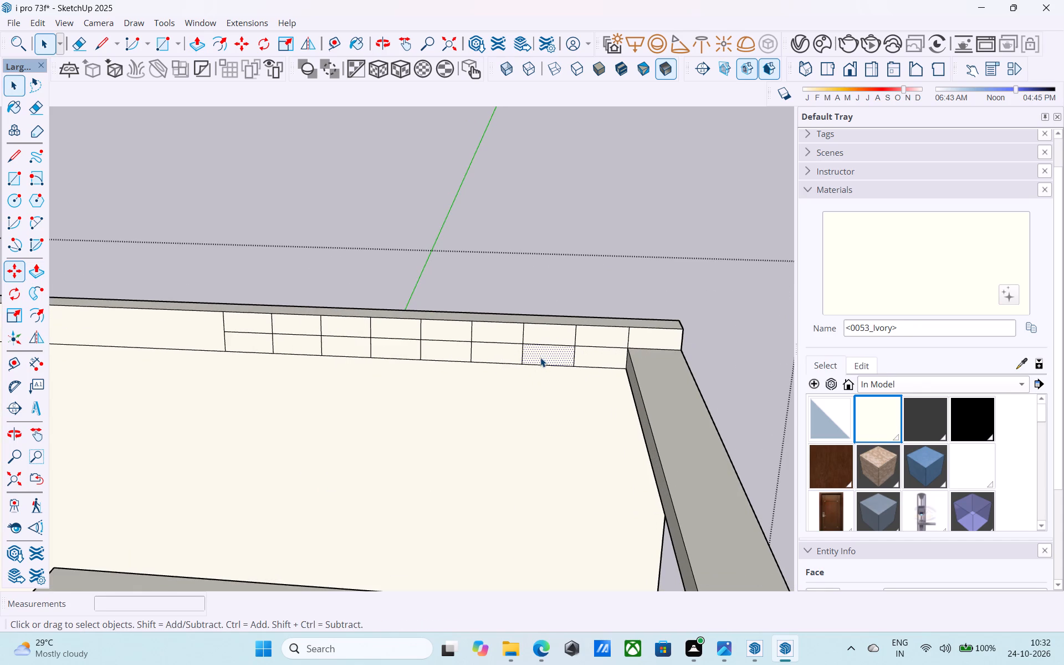
pyautogui.press('p')
pyautogui.doubleClick(540, 357)
pyautogui.doubleClick(444, 355)
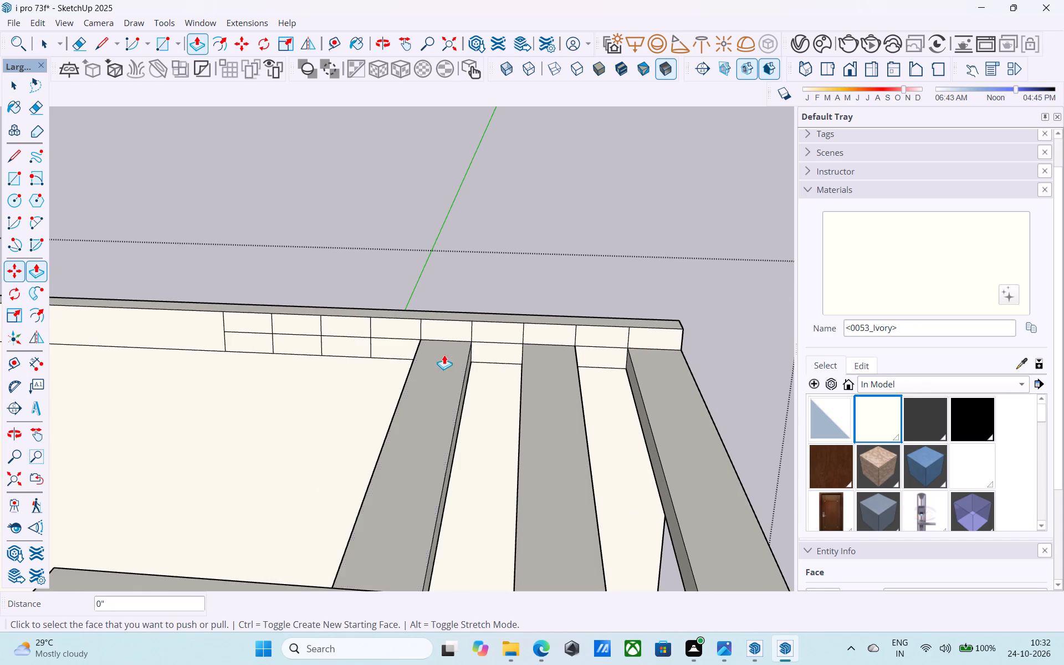
pyautogui.moveTo(382, 354); pyautogui.dragTo(511, 333, button='middle')
pyautogui.doubleClick(487, 334)
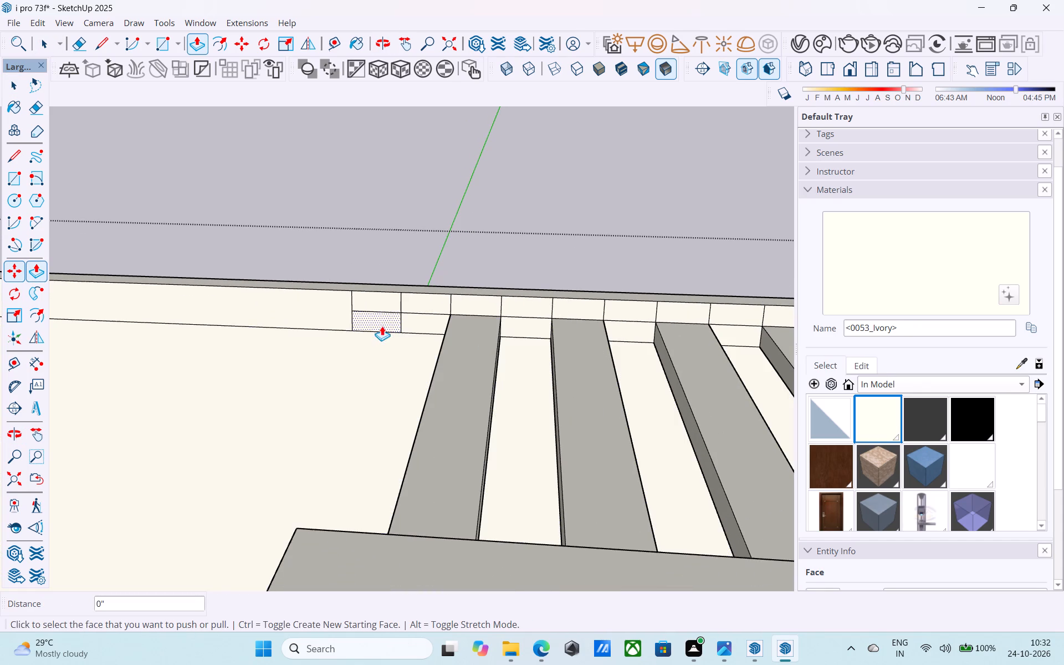
pyautogui.doubleClick(382, 326)
# Examine the pergola beams and the whole house from below, from the front and from the opposite side.
pyautogui.scroll(-5, 434, 334)
pyautogui.moveTo(462, 344); pyautogui.dragTo(134, 277, button='middle')
pyautogui.scroll(-4, 139, 278)
pyautogui.keyDown('shift'); pyautogui.moveTo(199, 301); pyautogui.dragTo(300, 197, button='middle'); pyautogui.keyUp('shift')
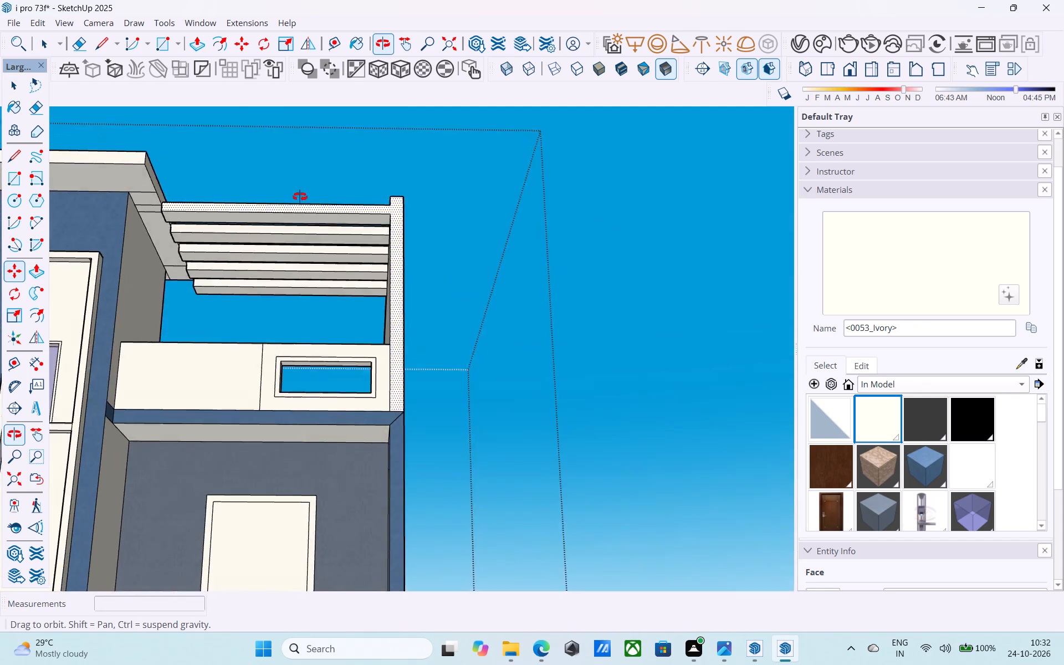
pyautogui.keyDown('shift'); pyautogui.moveTo(300, 197); pyautogui.dragTo(417, 211, button='middle'); pyautogui.keyUp('shift')
pyautogui.scroll(-4, 417, 211)
pyautogui.scroll(1, 419, 214)
pyautogui.scroll(-5, 420, 214)
pyautogui.keyDown('shift'); pyautogui.moveTo(394, 285); pyautogui.dragTo(515, 259, button='middle'); pyautogui.keyUp('shift')
pyautogui.scroll(-6, 494, 266)
pyautogui.moveTo(484, 276); pyautogui.dragTo(440, 345, button='middle')
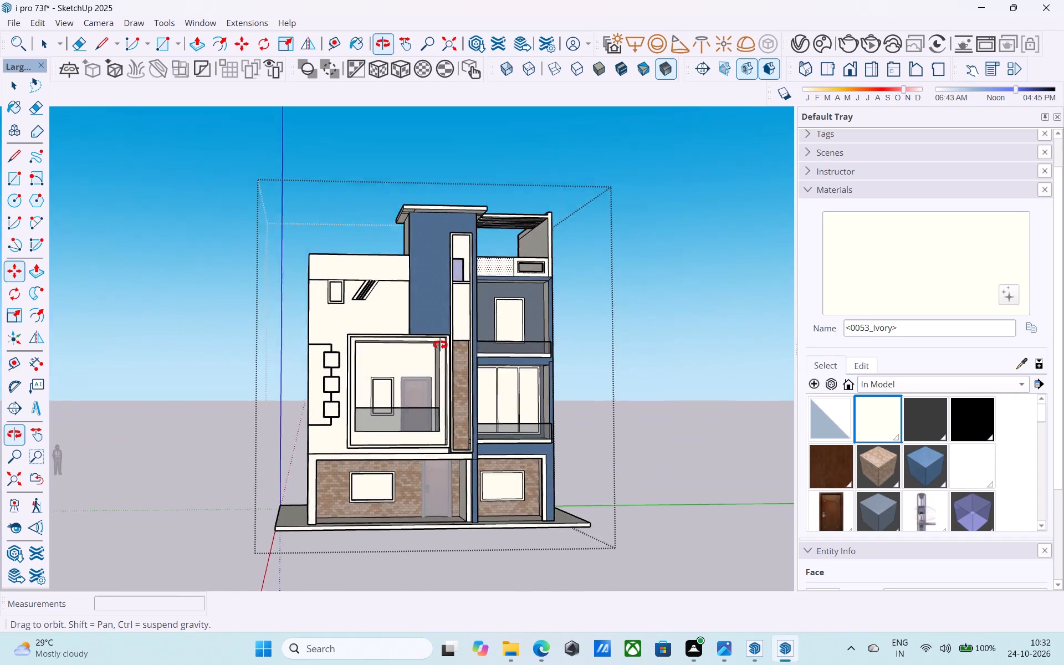
pyautogui.moveTo(440, 345); pyautogui.dragTo(437, 336, button='middle')
pyautogui.keyDown('shift'); pyautogui.moveTo(453, 278); pyautogui.dragTo(543, 324, button='middle'); pyautogui.keyUp('shift')
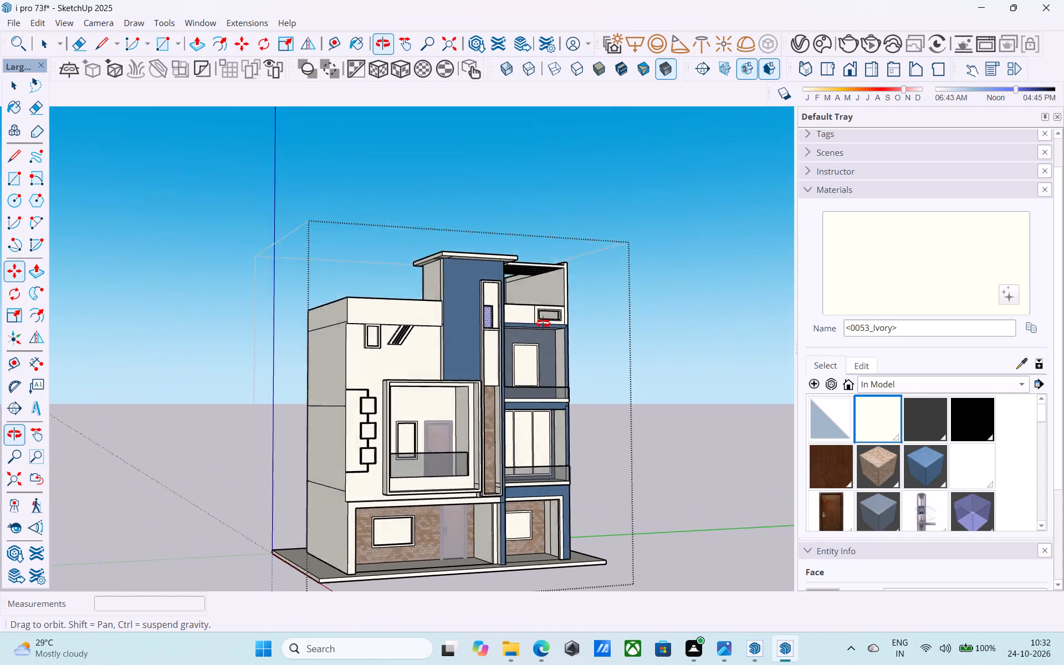
pyautogui.keyDown('shift'); pyautogui.moveTo(543, 324); pyautogui.dragTo(632, 318, button='middle'); pyautogui.keyUp('shift')
pyautogui.keyDown('shift'); pyautogui.moveTo(577, 309); pyautogui.dragTo(553, 339, button='middle'); pyautogui.keyUp('shift')
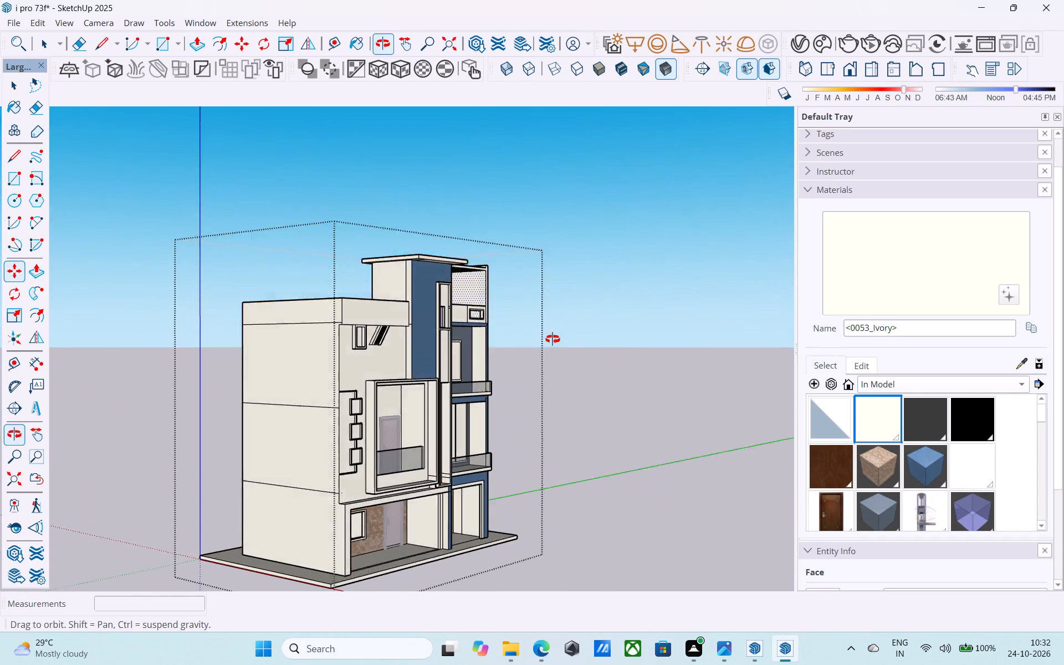
pyautogui.keyDown('shift'); pyautogui.moveTo(553, 339); pyautogui.dragTo(630, 340, button='middle'); pyautogui.keyUp('shift')
pyautogui.moveTo(455, 284); pyautogui.dragTo(383, 406, button='middle')
pyautogui.scroll(6, 382, 406)
pyautogui.keyDown('shift'); pyautogui.moveTo(336, 347); pyautogui.dragTo(350, 374, button='middle'); pyautogui.keyUp('shift')
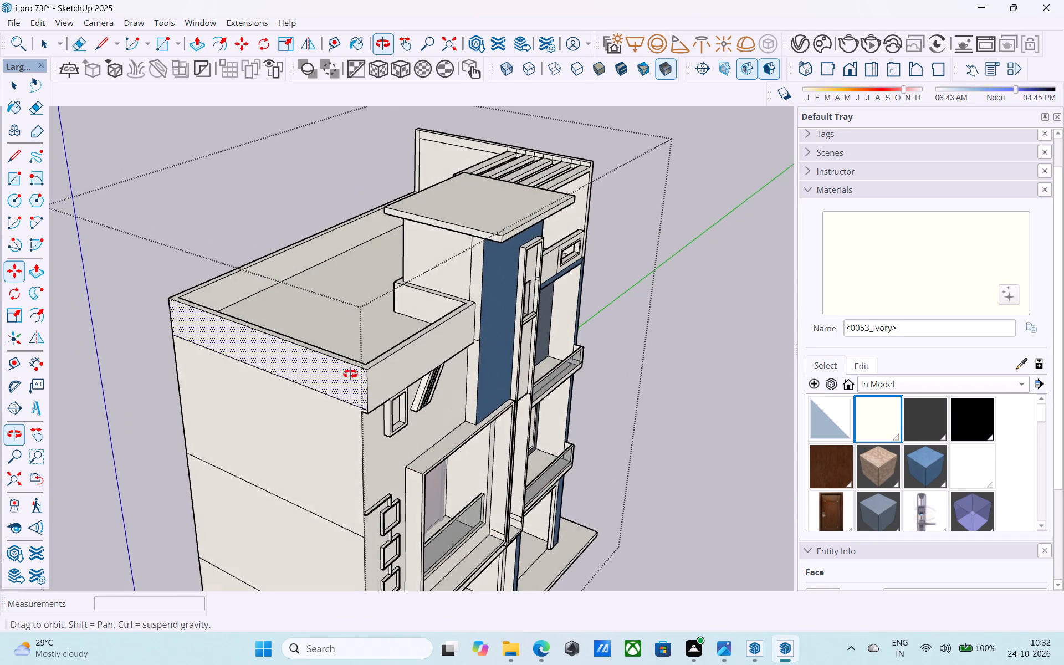
pyautogui.keyDown('shift'); pyautogui.moveTo(350, 374); pyautogui.dragTo(350, 375, button='middle'); pyautogui.keyUp('shift')
# Draw short lines across the top of the roof parapet at the front and rear corners of its side wall.
pyautogui.press('space')
pyautogui.write('l')
pyautogui.scroll(8, 356, 375)
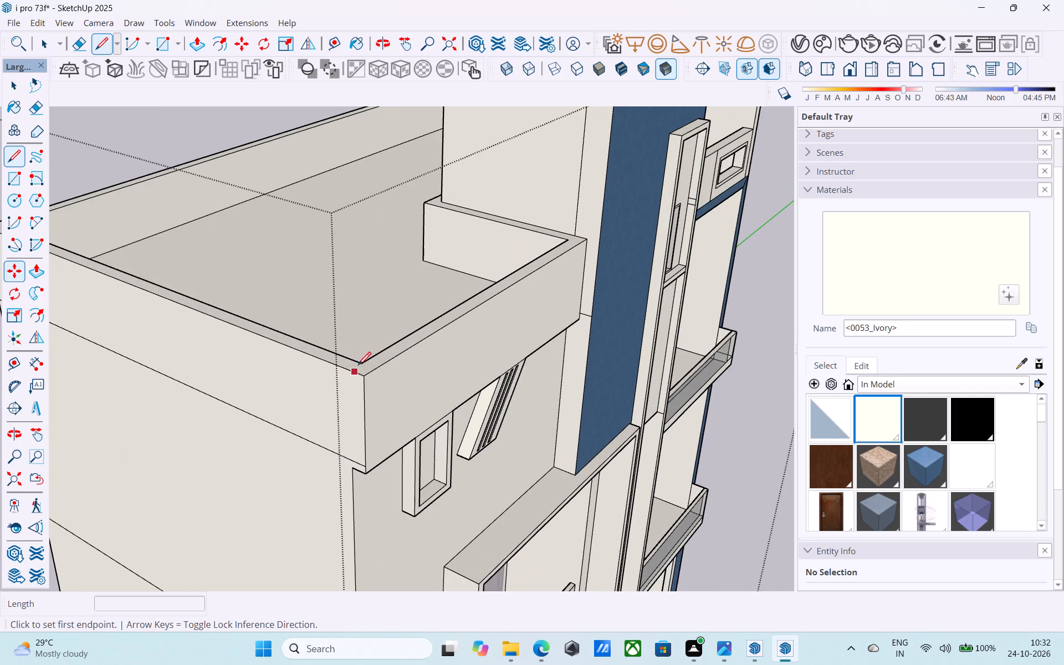
pyautogui.click(364, 362)
pyautogui.click(375, 370)
pyautogui.scroll(-3, 329, 325)
pyautogui.scroll(1, 318, 314)
pyautogui.scroll(-3, 316, 313)
pyautogui.moveTo(308, 306); pyautogui.dragTo(480, 394, button='middle')
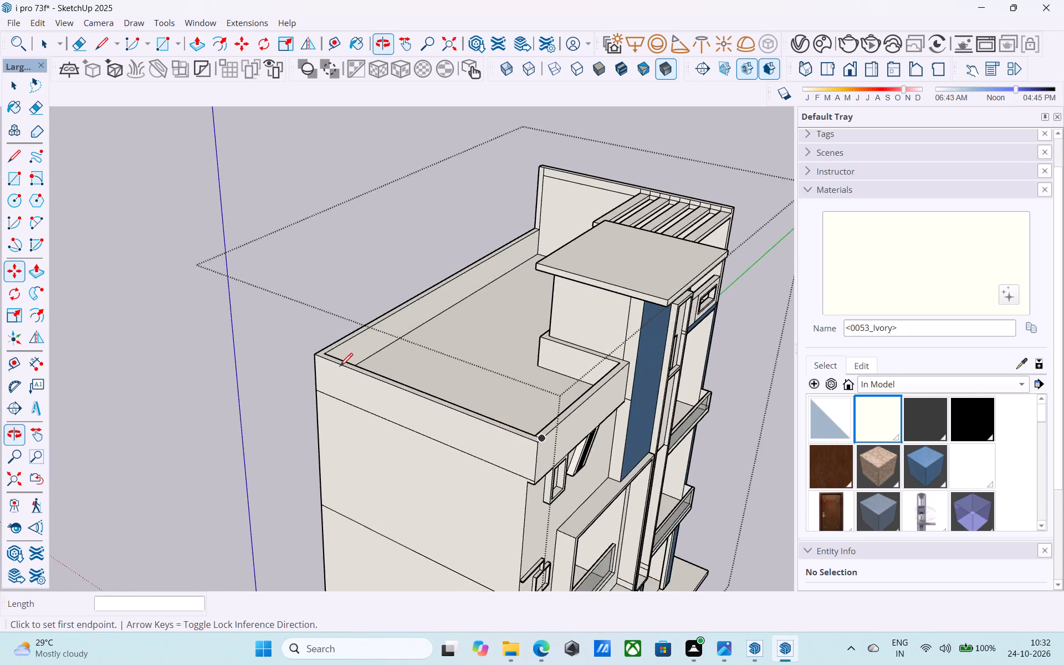
pyautogui.scroll(8, 337, 367)
pyautogui.click(320, 342)
pyautogui.click(303, 335)
pyautogui.scroll(-14, 211, 297)
pyautogui.press('space')
# Copy the two segments of the front parapet's outer top edge 4" downward.
pyautogui.moveTo(314, 366); pyautogui.dragTo(289, 356, button='middle')
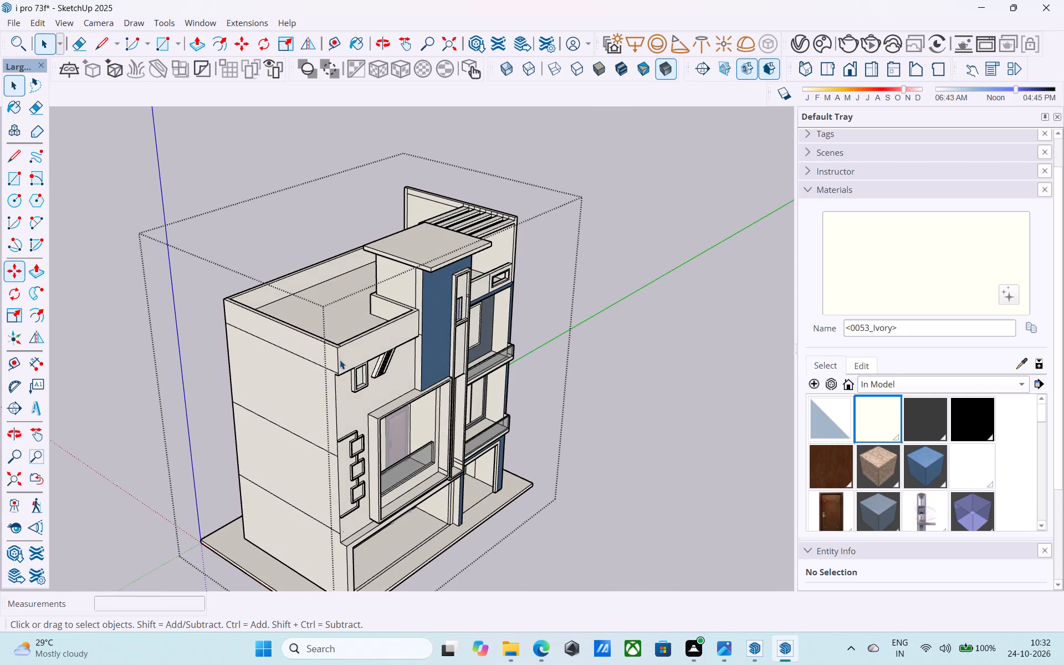
pyautogui.moveTo(335, 358); pyautogui.dragTo(316, 345, button='middle')
pyautogui.scroll(16, 319, 344)
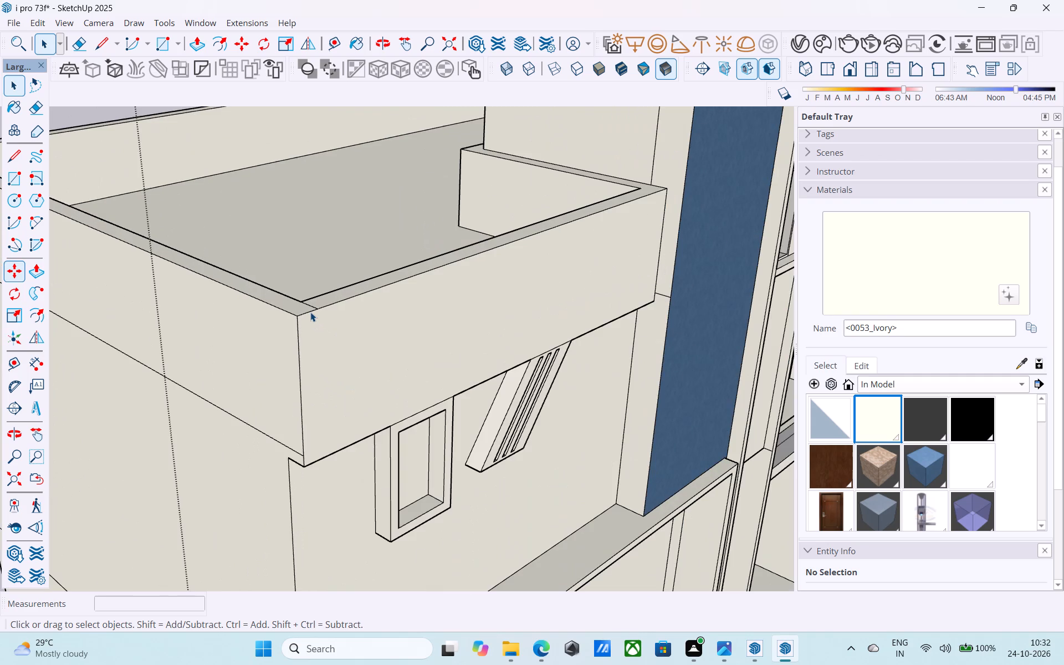
pyautogui.click(310, 312)
pyautogui.keyDown('shift'); pyautogui.click(321, 307); pyautogui.keyUp('shift')
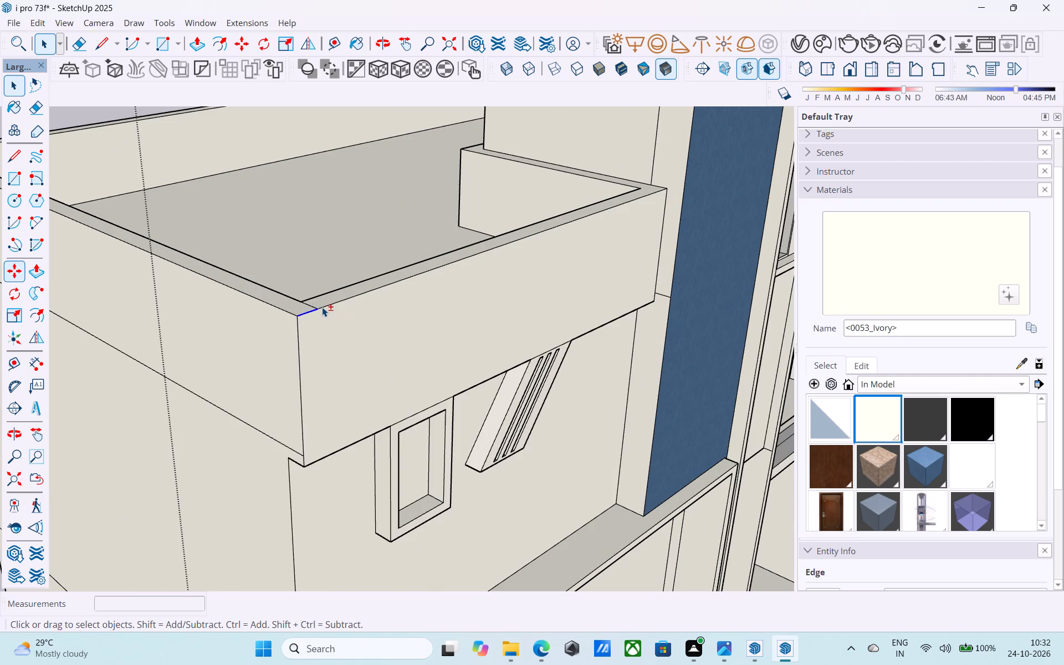
pyautogui.press('m')
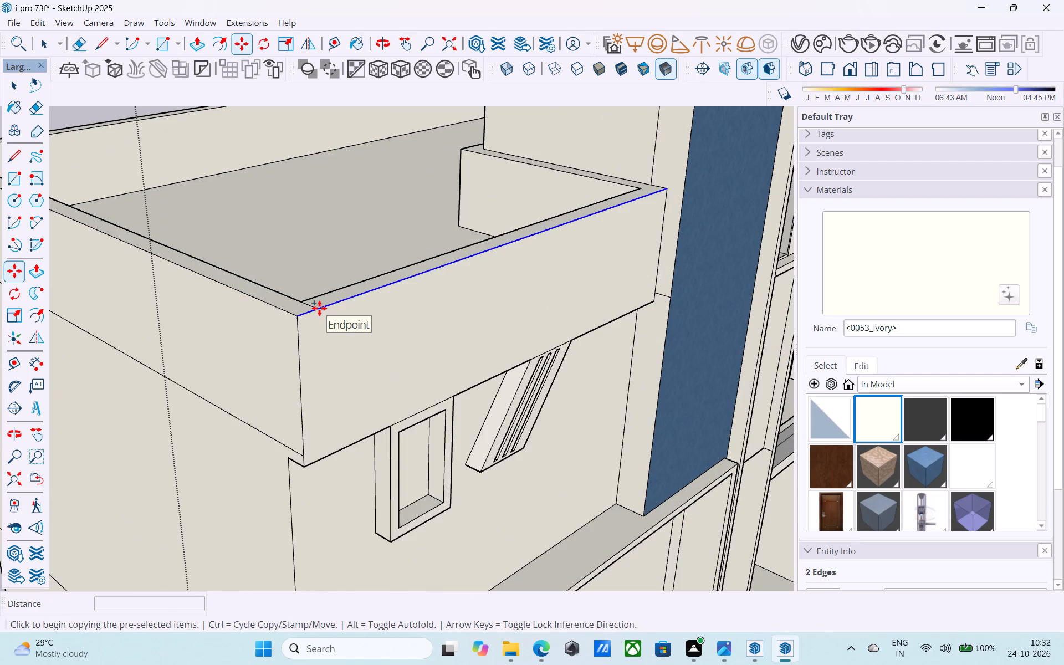
pyautogui.click(298, 316)
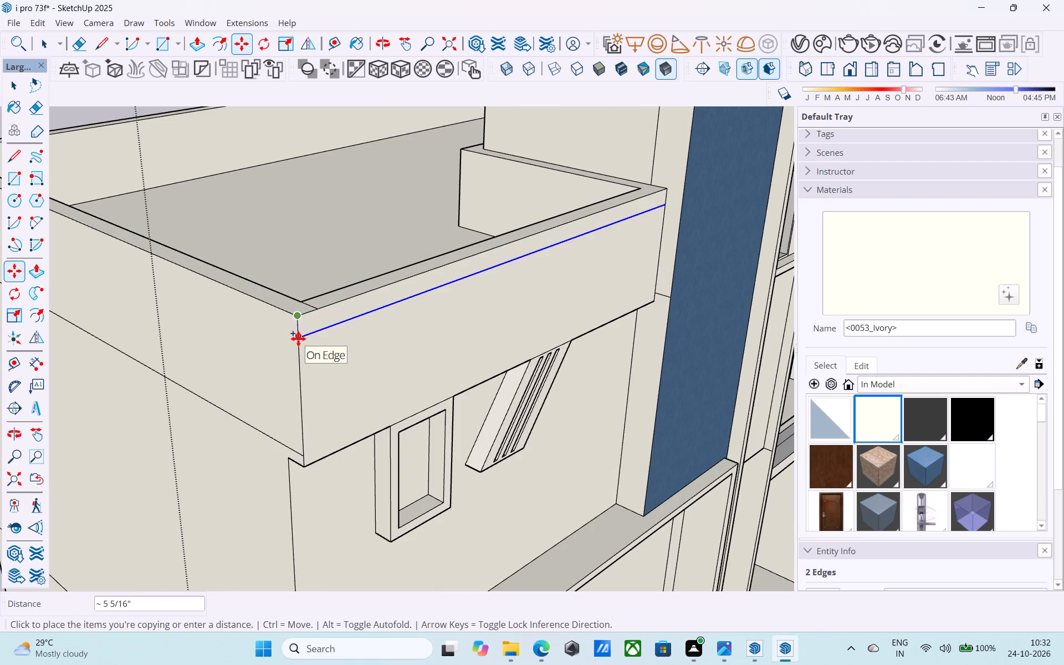
pyautogui.write('4"')
pyautogui.press('Return')
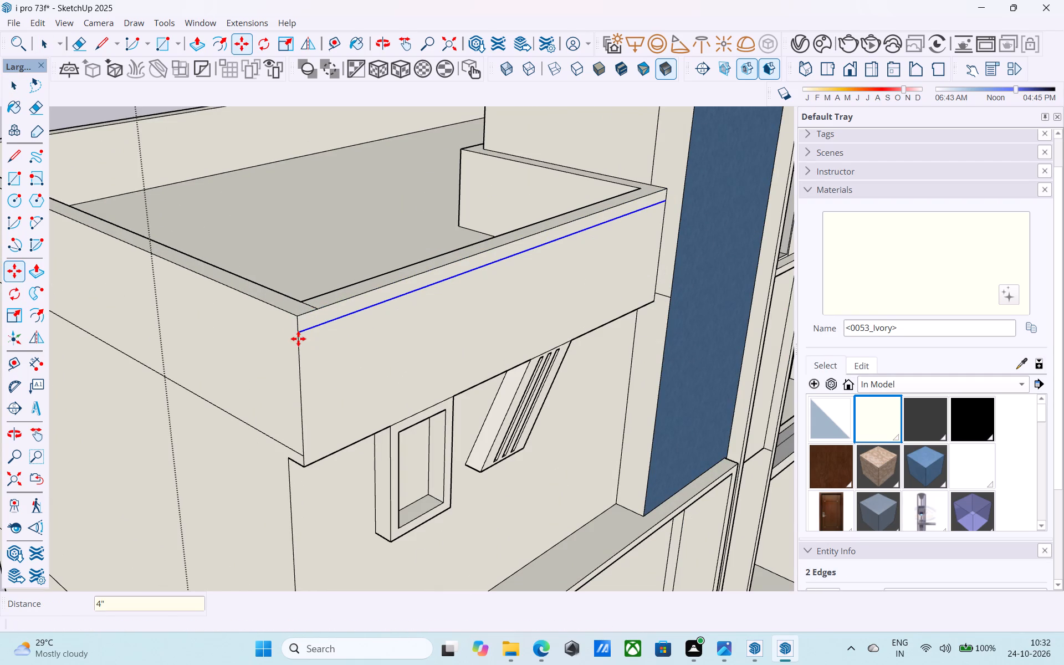
pyautogui.press('space')
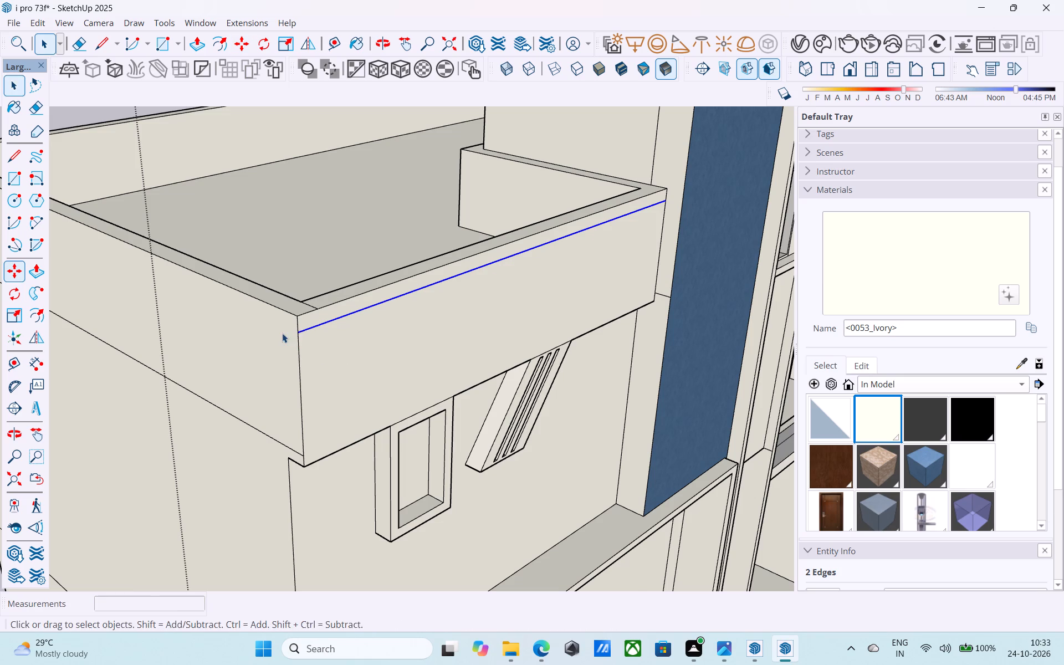
# Push/Pull the narrow strip along the top of the front parapet outward by 4" as a projecting coping.
pyautogui.scroll(-6, 282, 333)
pyautogui.moveTo(279, 332); pyautogui.dragTo(182, 291, button='middle')
pyautogui.scroll(5, 205, 310)
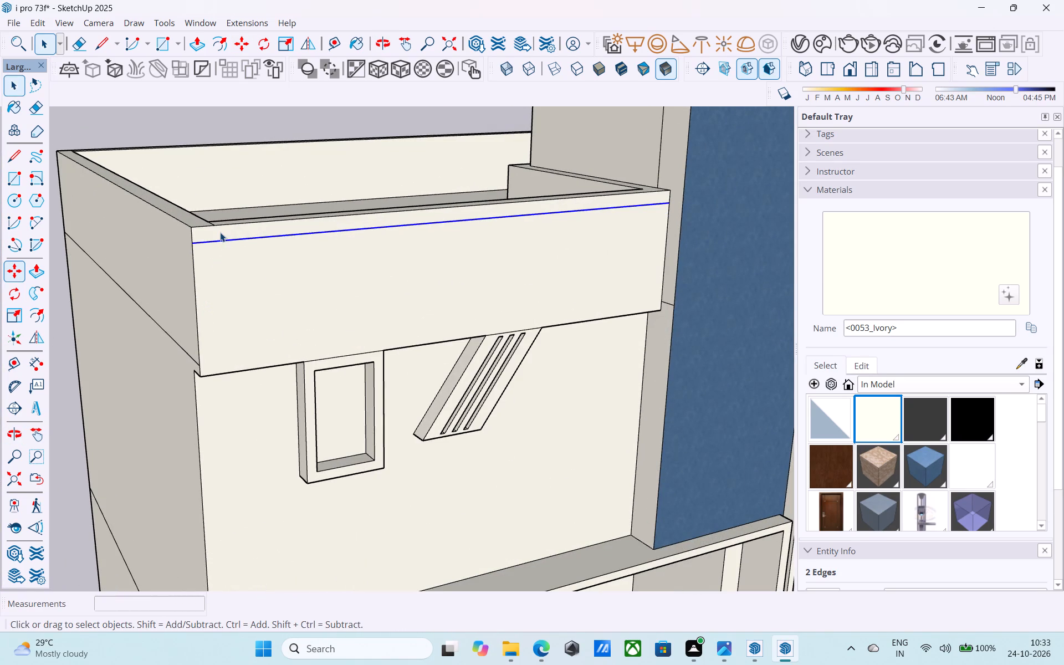
pyautogui.click(220, 232)
pyautogui.press('p')
pyautogui.click(221, 232)
pyautogui.write('4"')
pyautogui.press('Return')
pyautogui.press('space')
# Erase the short line crossing the parapet top at the front corner.
pyautogui.moveTo(225, 244); pyautogui.dragTo(314, 244, button='middle')
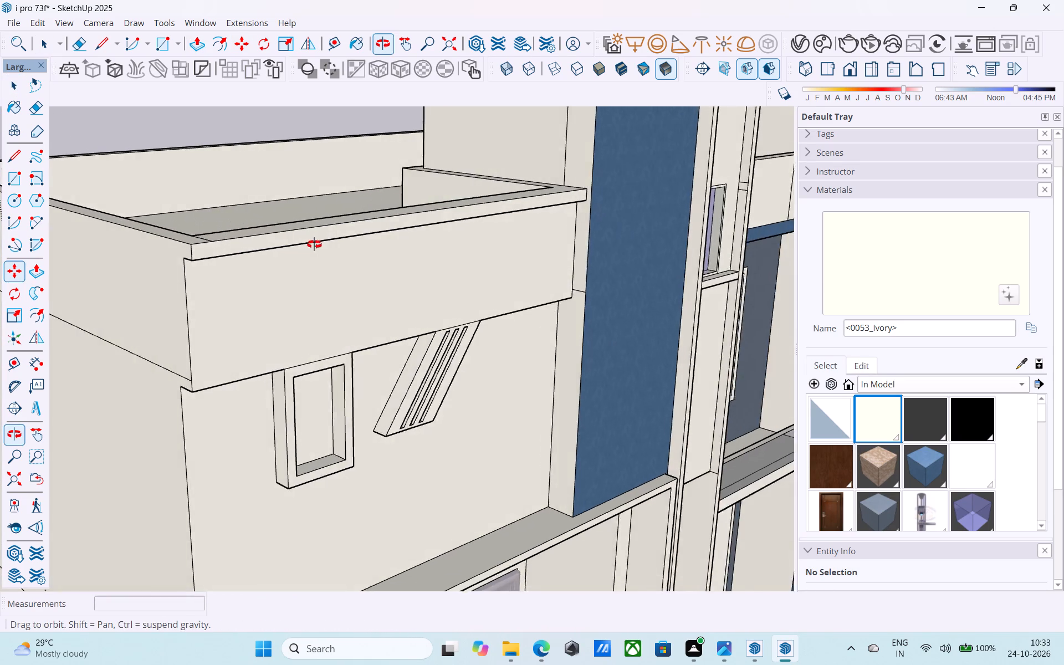
pyautogui.moveTo(314, 244); pyautogui.dragTo(316, 244, button='middle')
pyautogui.scroll(-5, 316, 244)
pyautogui.moveTo(302, 250); pyautogui.dragTo(285, 341, button='middle')
pyautogui.scroll(3, 229, 386)
pyautogui.press('e')
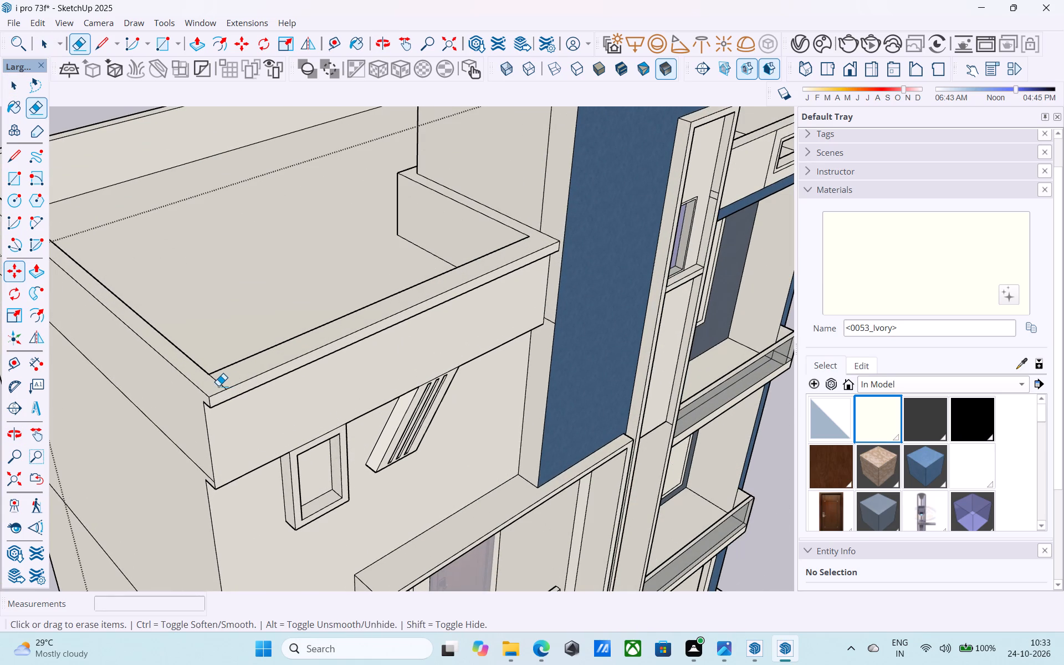
pyautogui.click(219, 386)
pyautogui.scroll(-2, 214, 381)
# Push/Pull the inner face of the side parapet wall 3" toward the terrace.
pyautogui.keyDown('shift'); pyautogui.moveTo(211, 377); pyautogui.dragTo(258, 371, button='middle'); pyautogui.keyUp('shift')
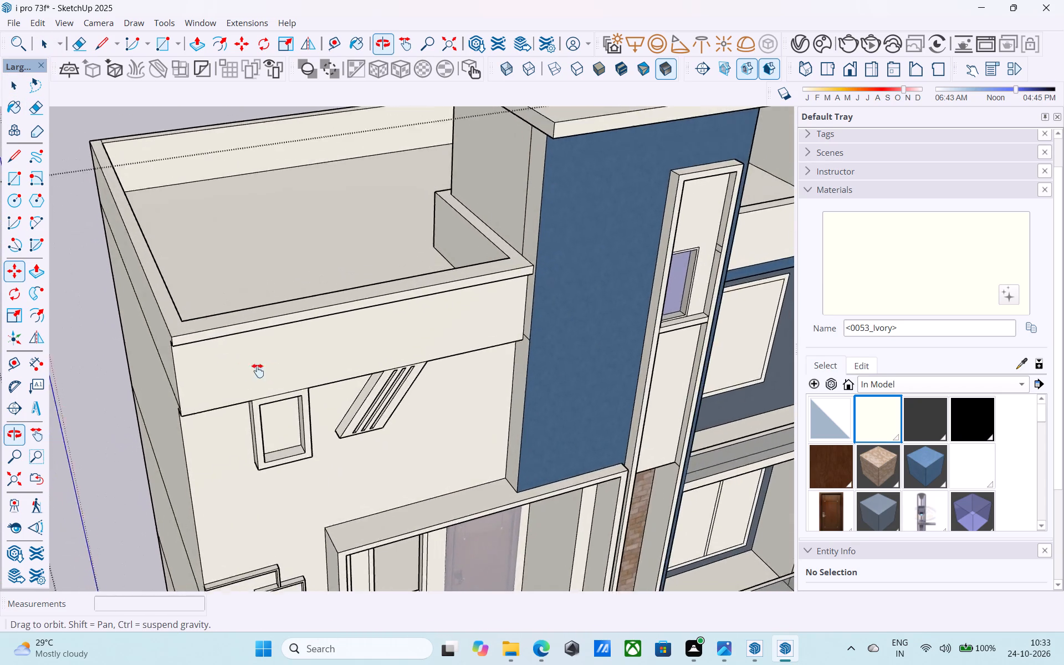
pyautogui.keyDown('shift'); pyautogui.moveTo(258, 371); pyautogui.dragTo(361, 435, button='middle'); pyautogui.keyUp('shift')
pyautogui.moveTo(270, 391); pyautogui.dragTo(144, 394, button='middle')
pyautogui.press('space')
pyautogui.scroll(4, 211, 352)
pyautogui.click(212, 344)
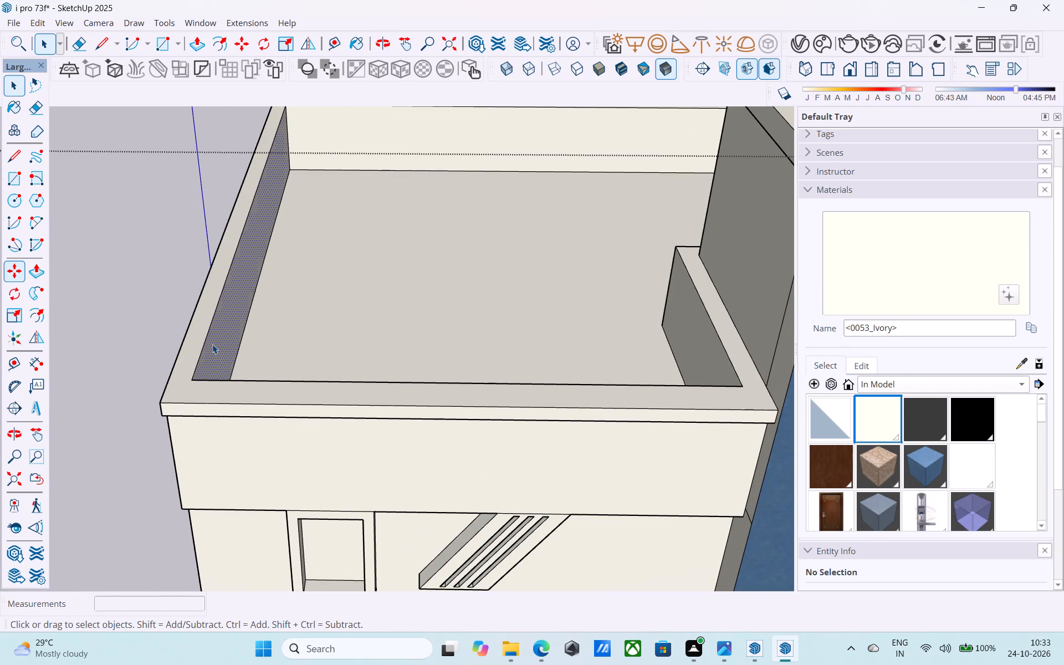
pyautogui.press('p')
pyautogui.click(212, 344)
pyautogui.write('3"')
pyautogui.press('Return')
pyautogui.press('space')
# Draw a line across the side parapet's top from its front inner corner to the outer edge.
pyautogui.moveTo(230, 342); pyautogui.dragTo(263, 321, button='middle')
pyautogui.scroll(-5, 263, 321)
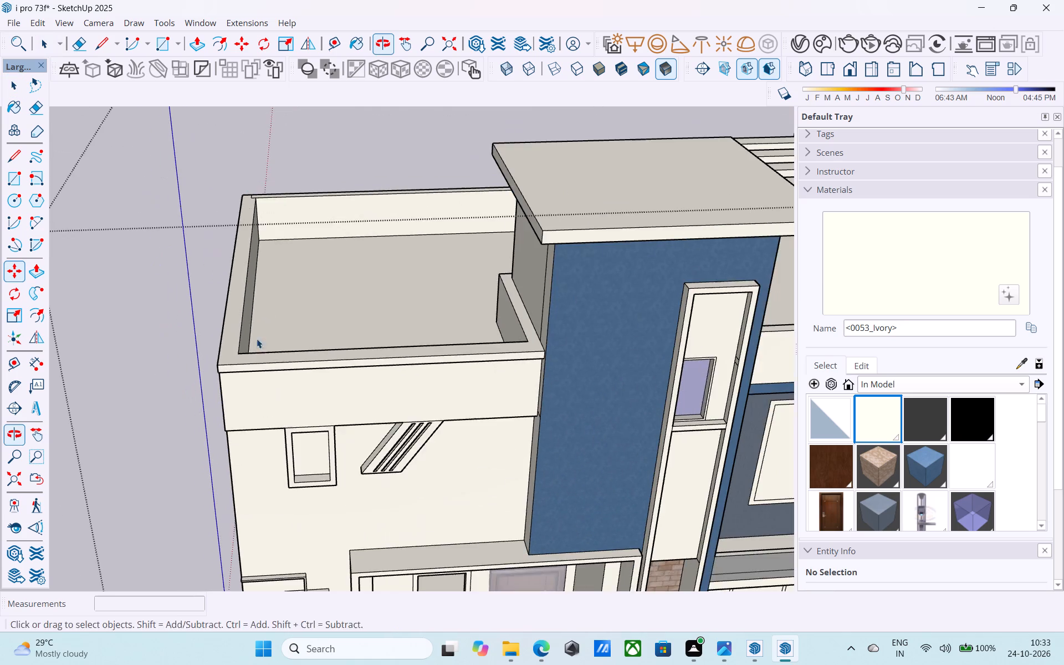
pyautogui.moveTo(234, 350); pyautogui.dragTo(265, 393, button='middle')
pyautogui.press('l')
pyautogui.moveTo(259, 389); pyautogui.dragTo(260, 374, button='middle')
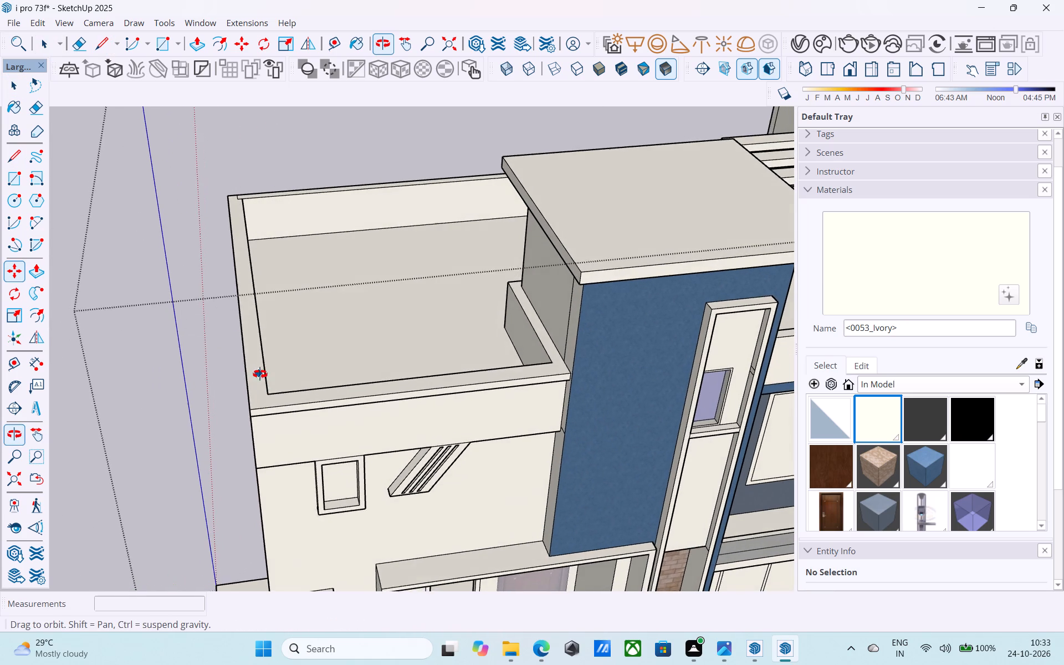
pyautogui.moveTo(260, 374); pyautogui.dragTo(260, 373, button='middle')
pyautogui.scroll(3, 260, 373)
pyautogui.click(273, 398)
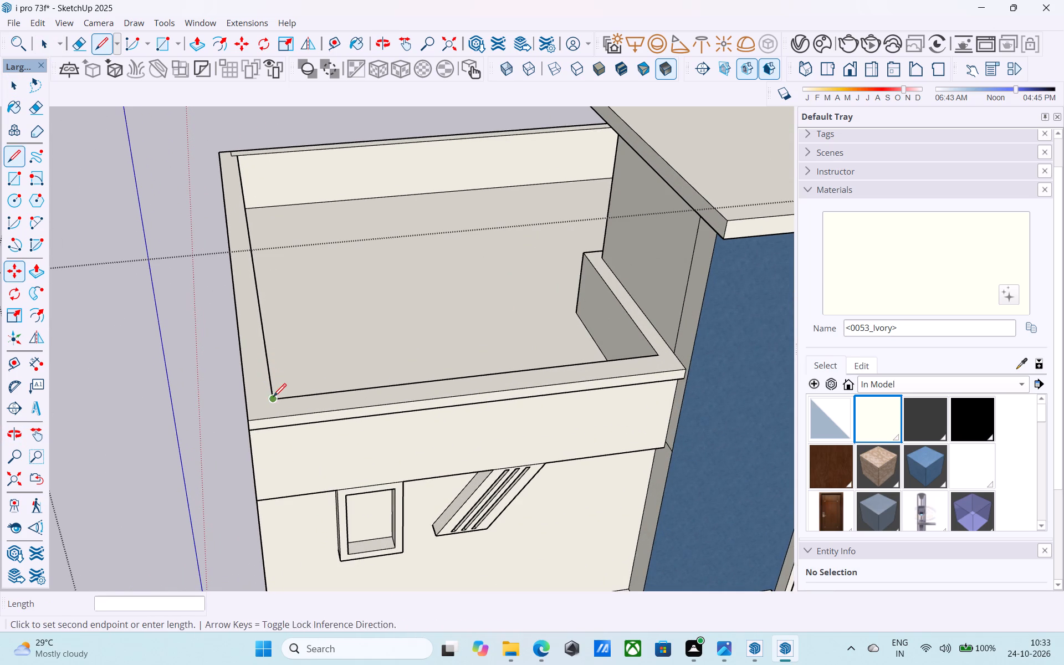
pyautogui.click(249, 402)
pyautogui.press('space')
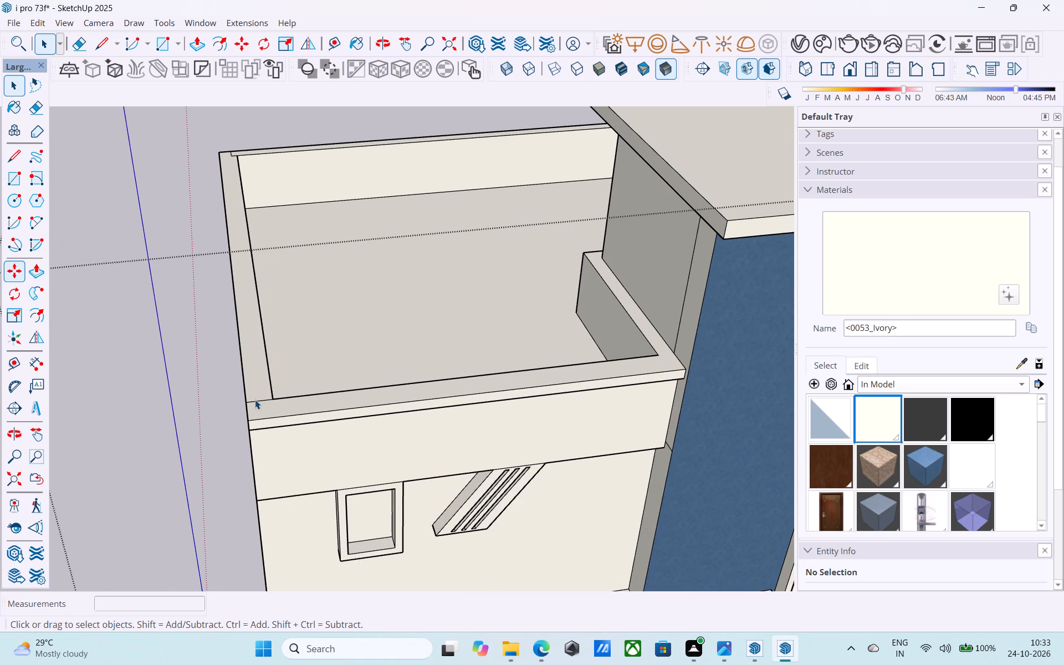
pyautogui.click(255, 400)
# Save the model.
pyautogui.hotkey('ctrl', 's')
# Copy the short cross line on the side parapet's top 6' toward the rear.
pyautogui.press('space')
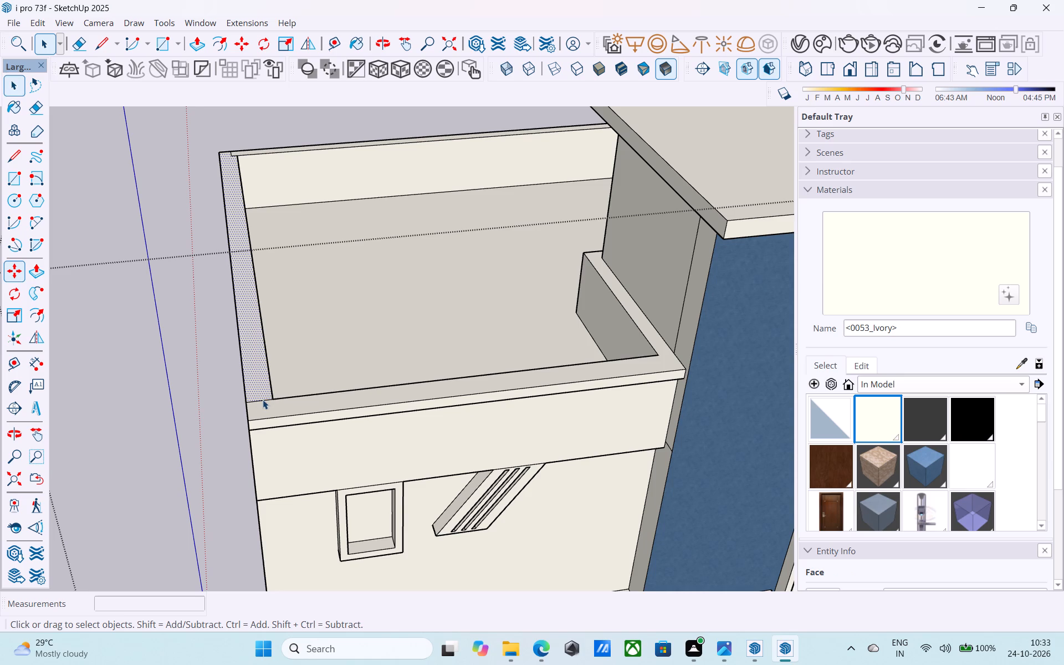
pyautogui.click(264, 400)
pyautogui.press('m')
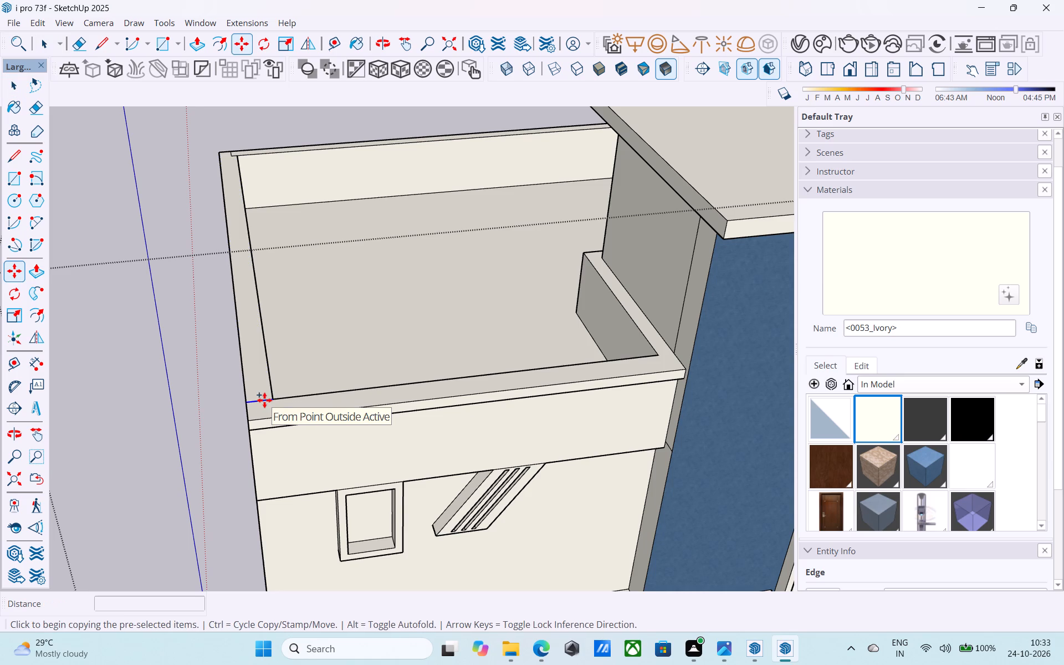
pyautogui.click(272, 401)
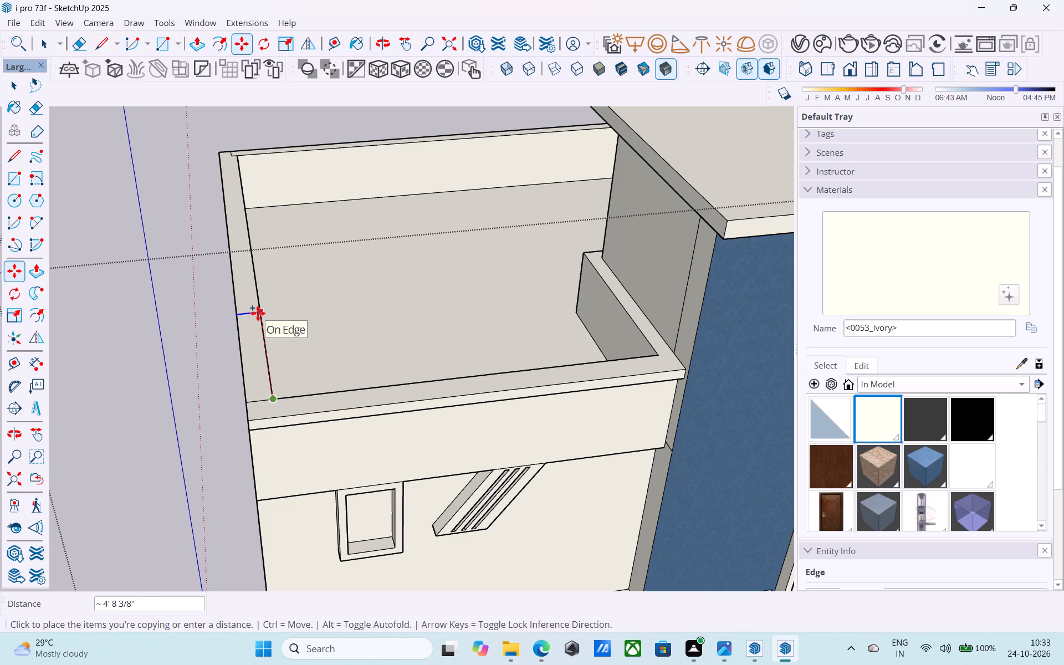
pyautogui.write("6'")
pyautogui.press('Return')
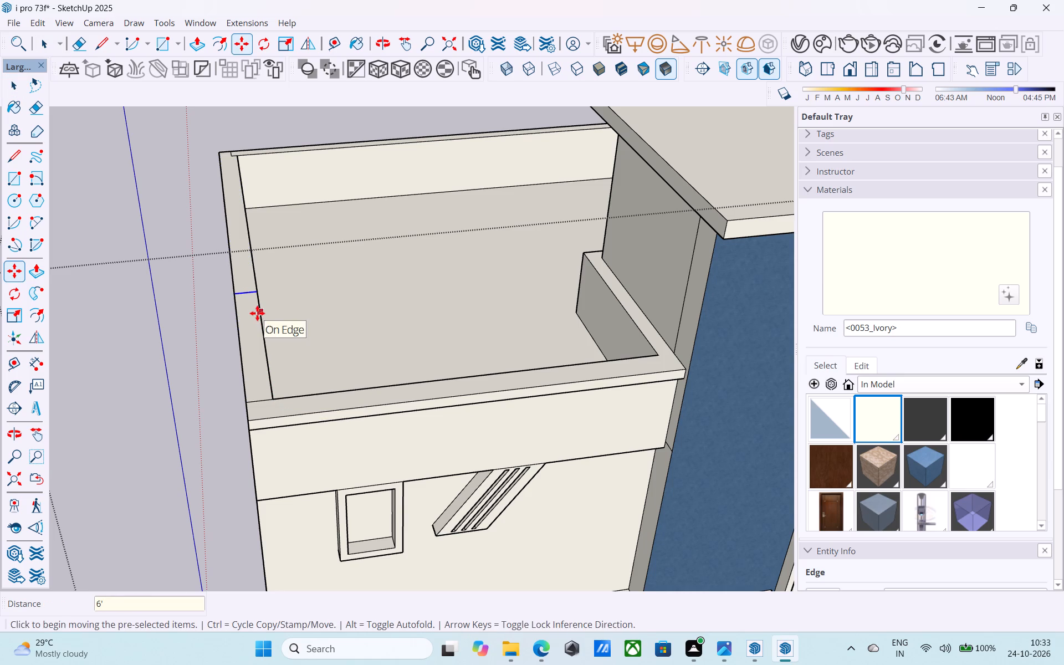
pyautogui.press('space')
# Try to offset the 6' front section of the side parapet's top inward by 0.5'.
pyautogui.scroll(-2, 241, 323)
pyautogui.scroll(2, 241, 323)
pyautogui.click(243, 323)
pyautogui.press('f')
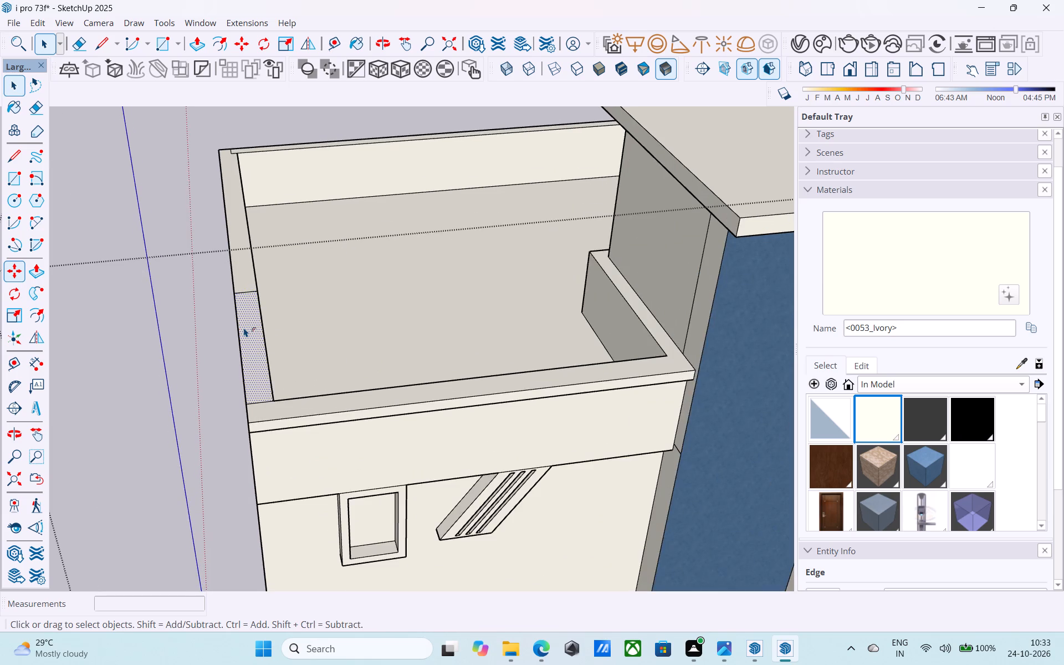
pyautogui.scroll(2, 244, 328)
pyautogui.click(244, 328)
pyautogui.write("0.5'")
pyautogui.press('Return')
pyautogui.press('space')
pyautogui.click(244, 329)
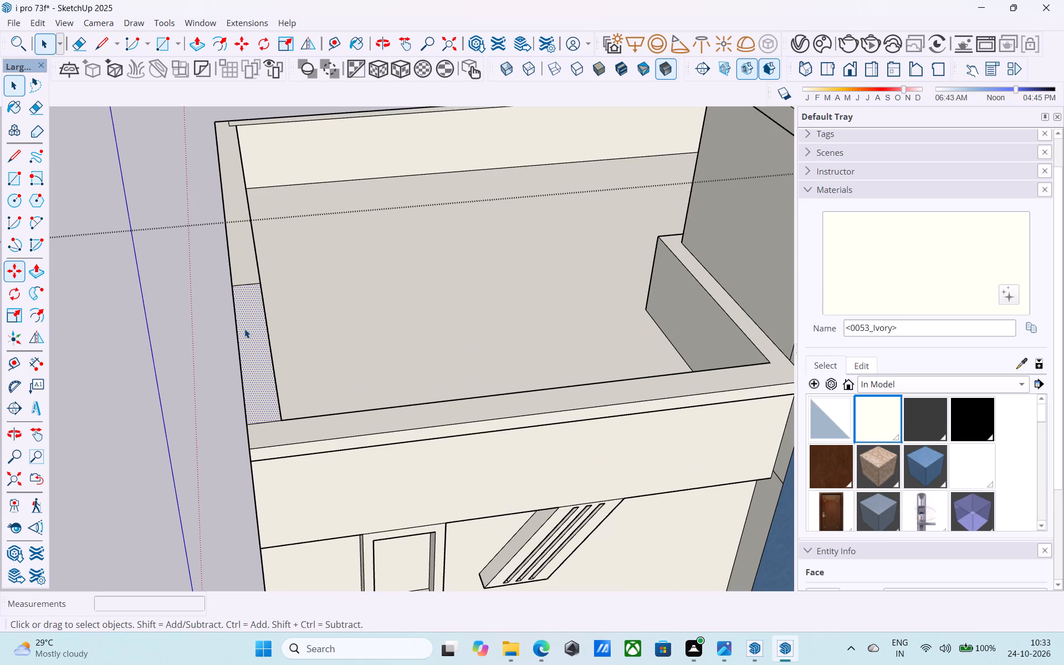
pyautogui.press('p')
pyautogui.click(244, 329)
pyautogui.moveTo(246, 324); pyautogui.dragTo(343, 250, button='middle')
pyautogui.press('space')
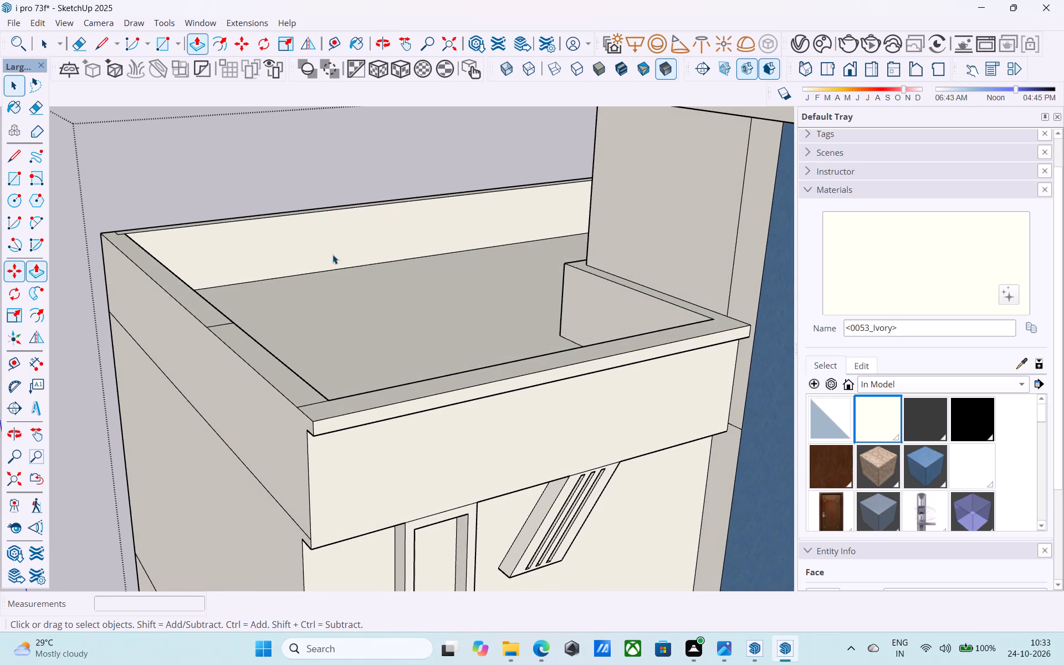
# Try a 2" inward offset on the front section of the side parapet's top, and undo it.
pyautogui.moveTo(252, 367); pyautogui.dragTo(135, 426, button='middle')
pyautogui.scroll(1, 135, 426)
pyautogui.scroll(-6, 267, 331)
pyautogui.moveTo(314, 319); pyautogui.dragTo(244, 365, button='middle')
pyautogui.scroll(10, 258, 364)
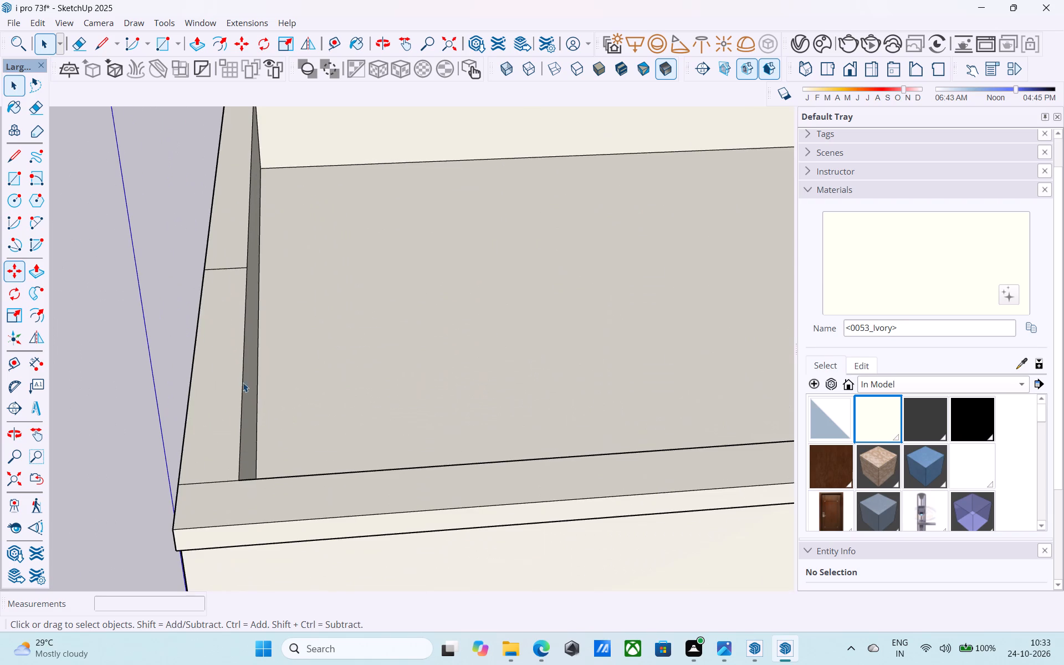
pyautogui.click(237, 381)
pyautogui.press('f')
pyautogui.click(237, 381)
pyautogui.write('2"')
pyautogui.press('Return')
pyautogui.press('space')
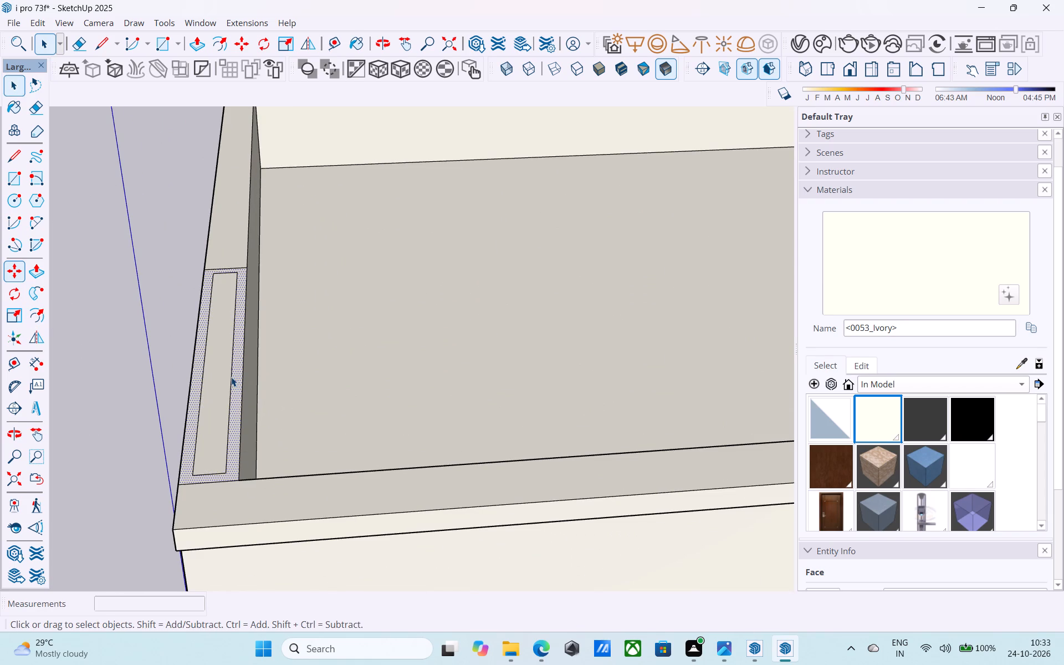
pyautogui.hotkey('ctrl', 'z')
# Offset the outline of the side parapet's 6' front top section inward by 1".
pyautogui.click(231, 377)
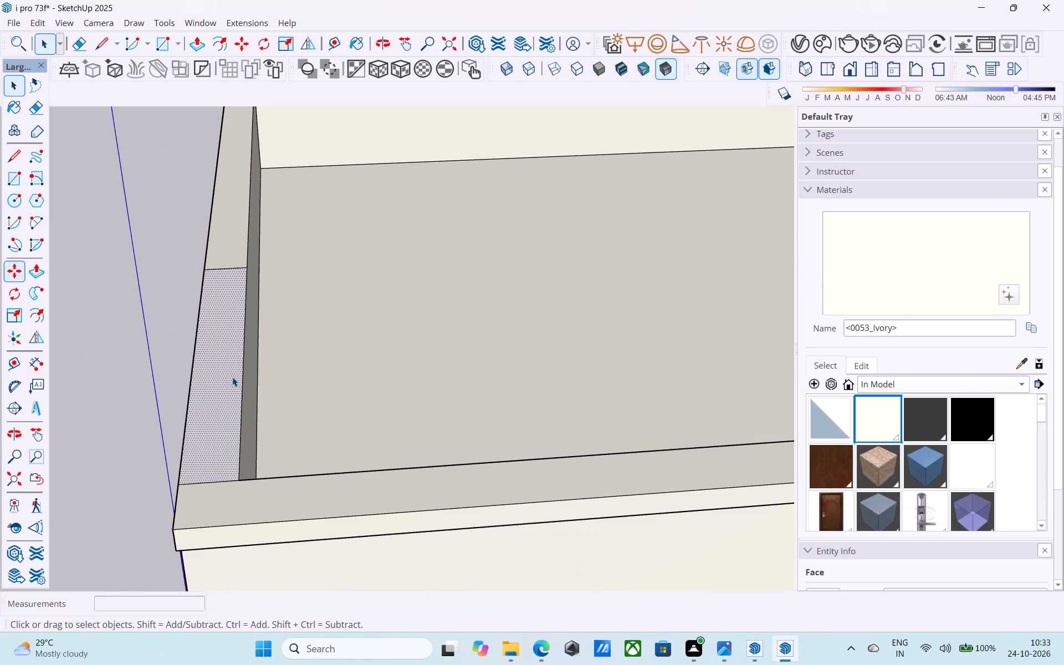
pyautogui.press('f')
pyautogui.click(232, 377)
pyautogui.press('1')
pyautogui.hotkey('shift', '"')
pyautogui.press('Return')
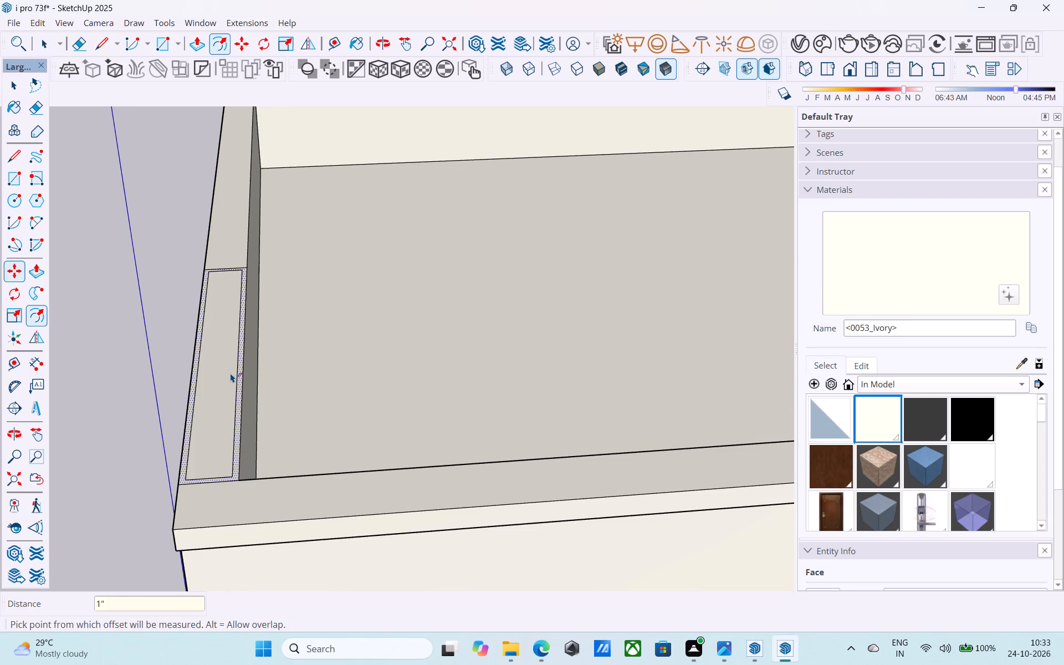
pyautogui.press('space')
# Push/Pull the inset face on the side parapet's top 6' upward to form an upright wall.
pyautogui.click(231, 373)
pyautogui.press('p')
pyautogui.click(231, 373)
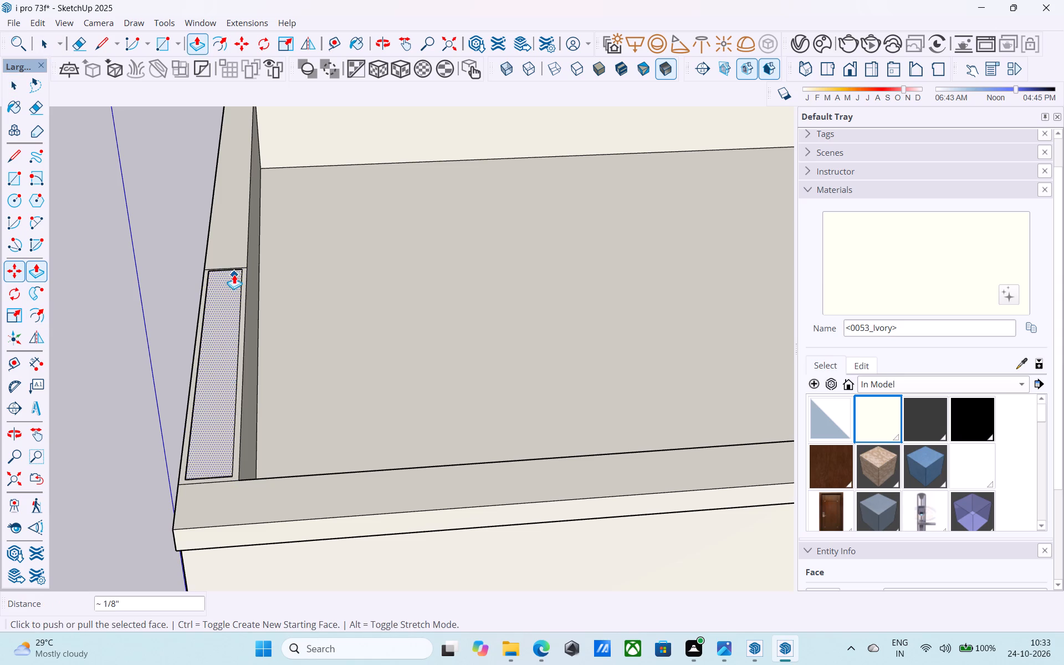
pyautogui.click(231, 340)
pyautogui.scroll(-5, 231, 248)
pyautogui.moveTo(231, 251); pyautogui.dragTo(233, 185, button='middle')
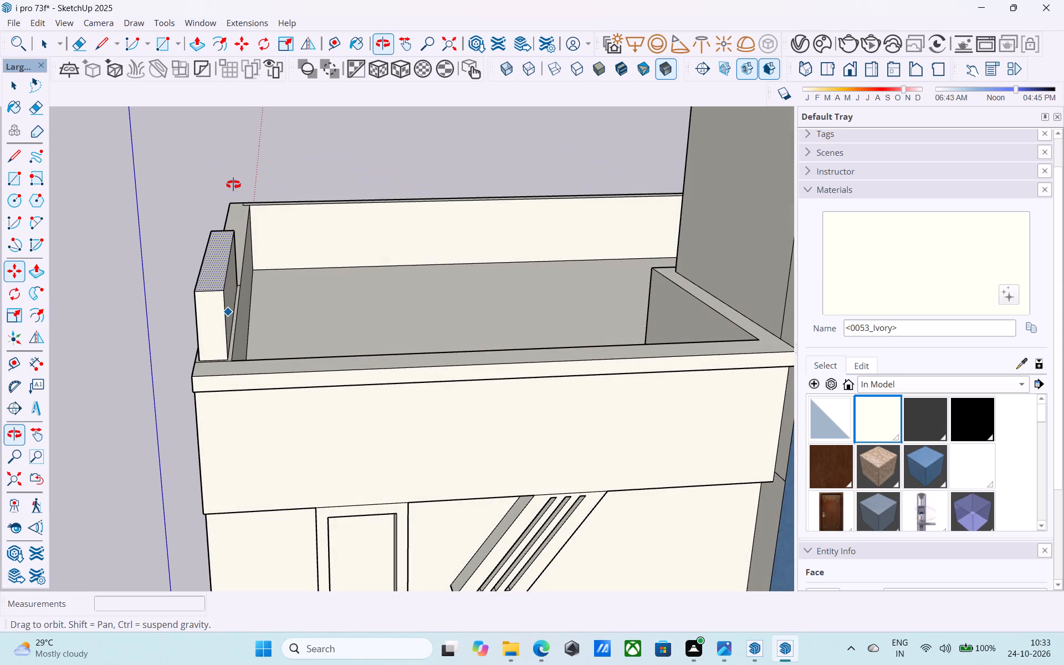
pyautogui.moveTo(233, 185); pyautogui.dragTo(233, 183, button='middle')
pyautogui.write("6'")
pyautogui.press('Return')
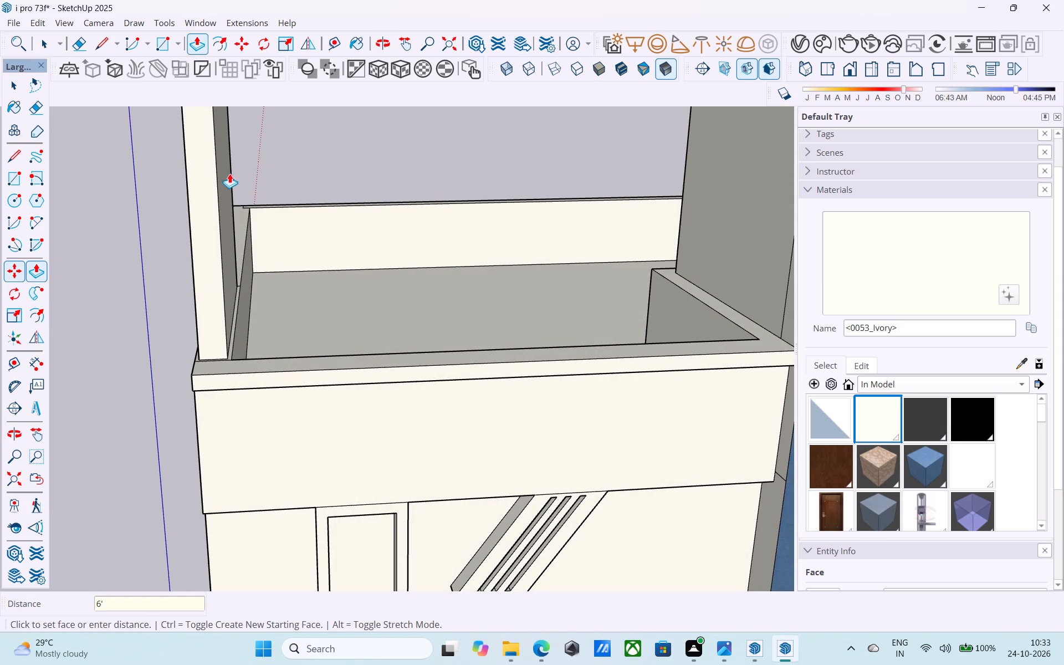
pyautogui.scroll(-12, 228, 174)
pyautogui.moveTo(235, 199); pyautogui.dragTo(253, 275, button='middle')
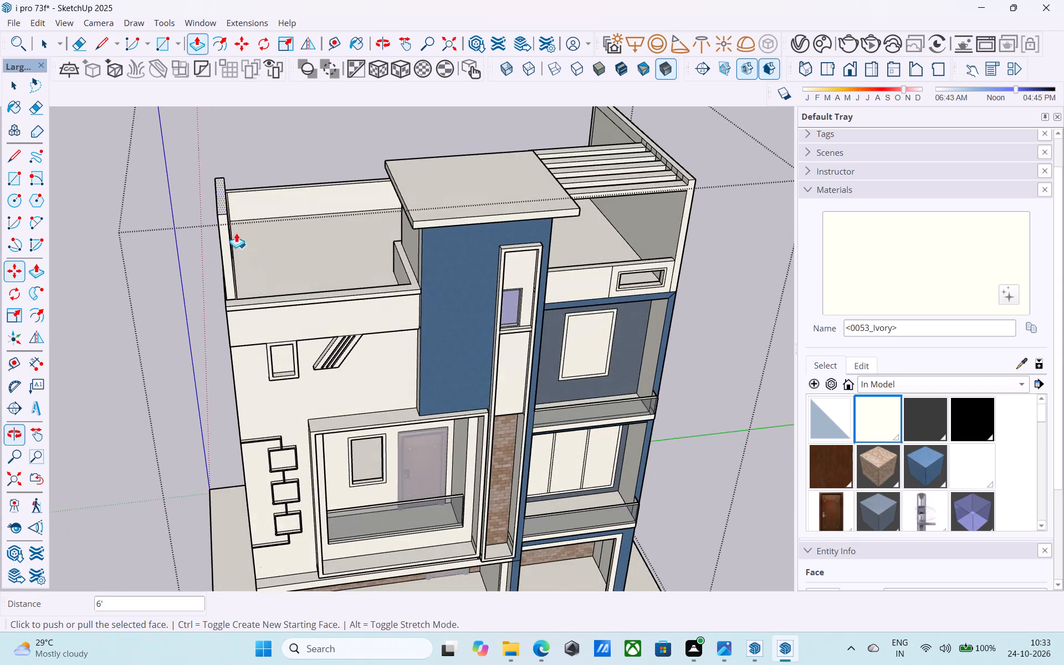
# Push the top face of the upright wall on the side parapet down 1'.
pyautogui.scroll(4, 233, 225)
pyautogui.click(219, 203)
pyautogui.write("1'")
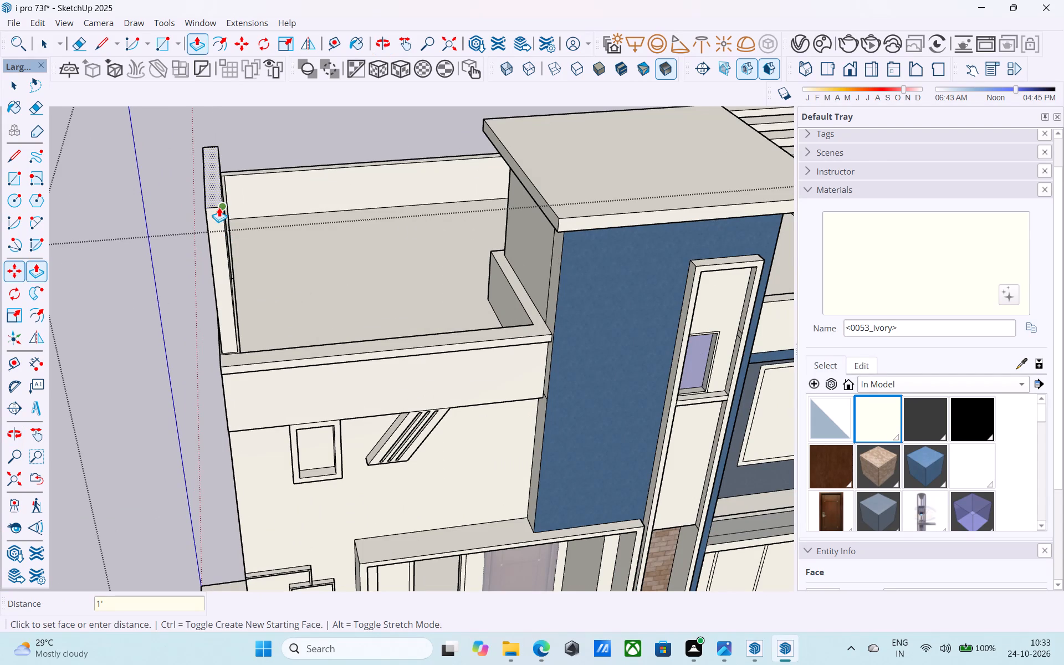
pyautogui.press('Return')
pyautogui.press('space')
# Copy the upright wall's inner top edge 6" straight down its terrace-side face.
pyautogui.scroll(-1, 314, 167)
pyautogui.keyDown('shift'); pyautogui.moveTo(310, 171); pyautogui.dragTo(237, 221, button='middle'); pyautogui.keyUp('shift')
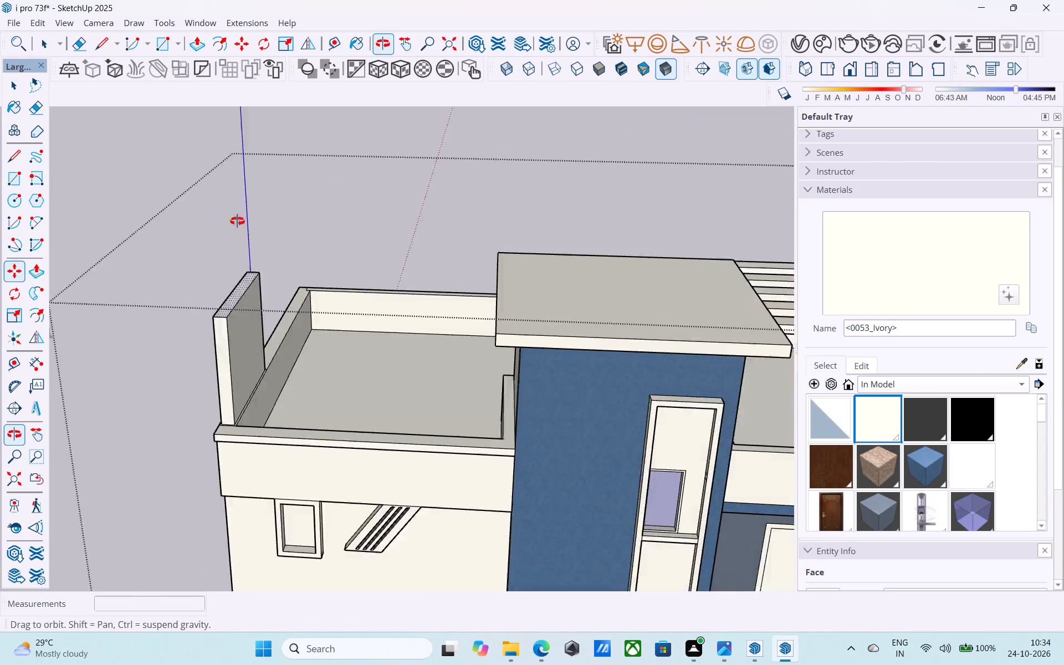
pyautogui.keyDown('shift'); pyautogui.moveTo(237, 221); pyautogui.dragTo(324, 237, button='middle'); pyautogui.keyUp('shift')
pyautogui.keyDown('shift'); pyautogui.moveTo(317, 238); pyautogui.dragTo(317, 239, button='middle'); pyautogui.keyUp('shift')
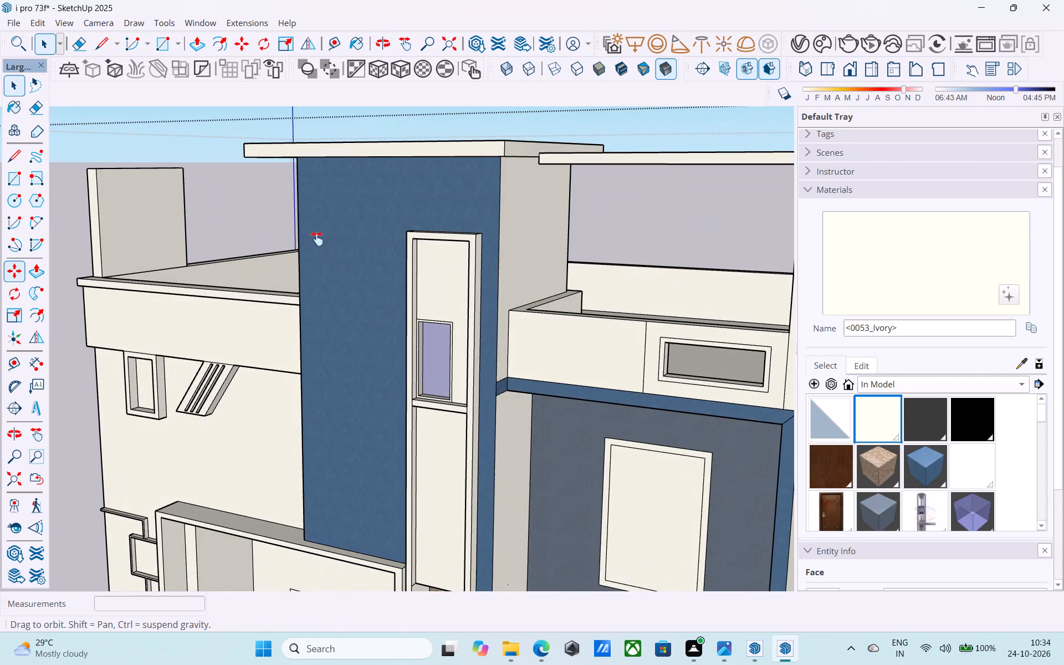
pyautogui.keyDown('shift'); pyautogui.moveTo(317, 239); pyautogui.dragTo(431, 268, button='middle'); pyautogui.keyUp('shift')
pyautogui.keyDown('shift'); pyautogui.moveTo(251, 236); pyautogui.dragTo(439, 401, button='middle'); pyautogui.keyUp('shift')
pyautogui.scroll(8, 412, 390)
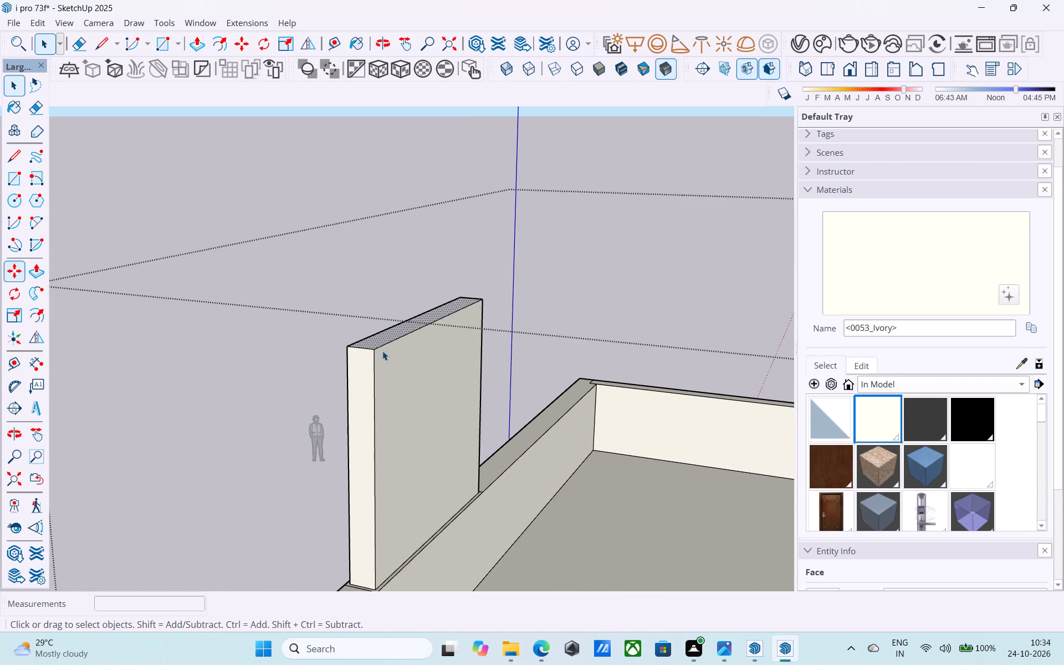
pyautogui.click(382, 349)
pyautogui.click(382, 347)
pyautogui.press('m')
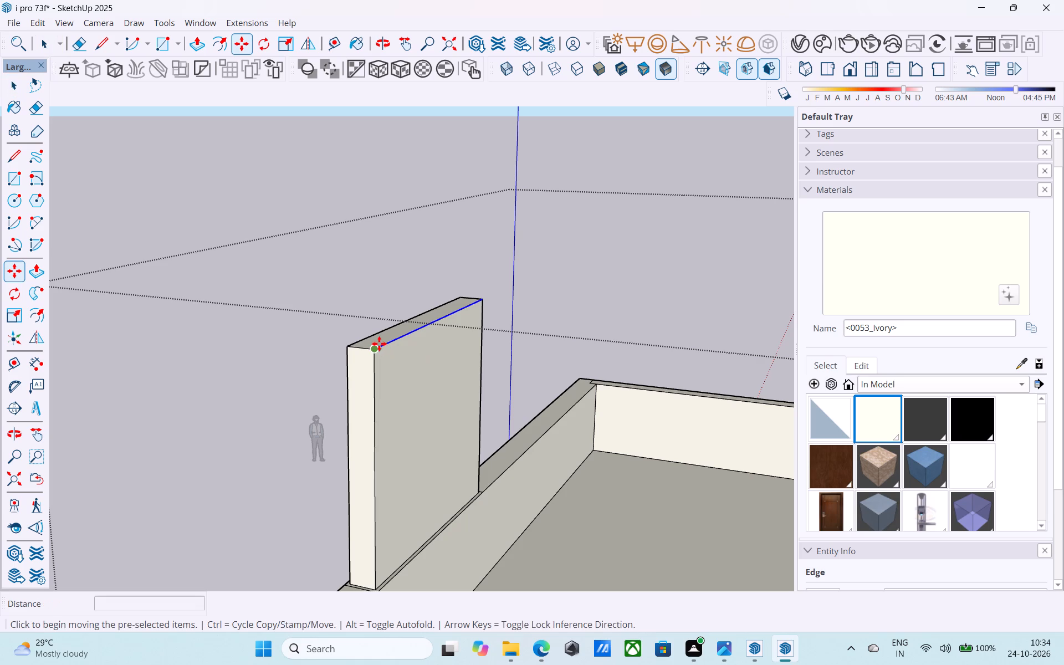
pyautogui.click(372, 350)
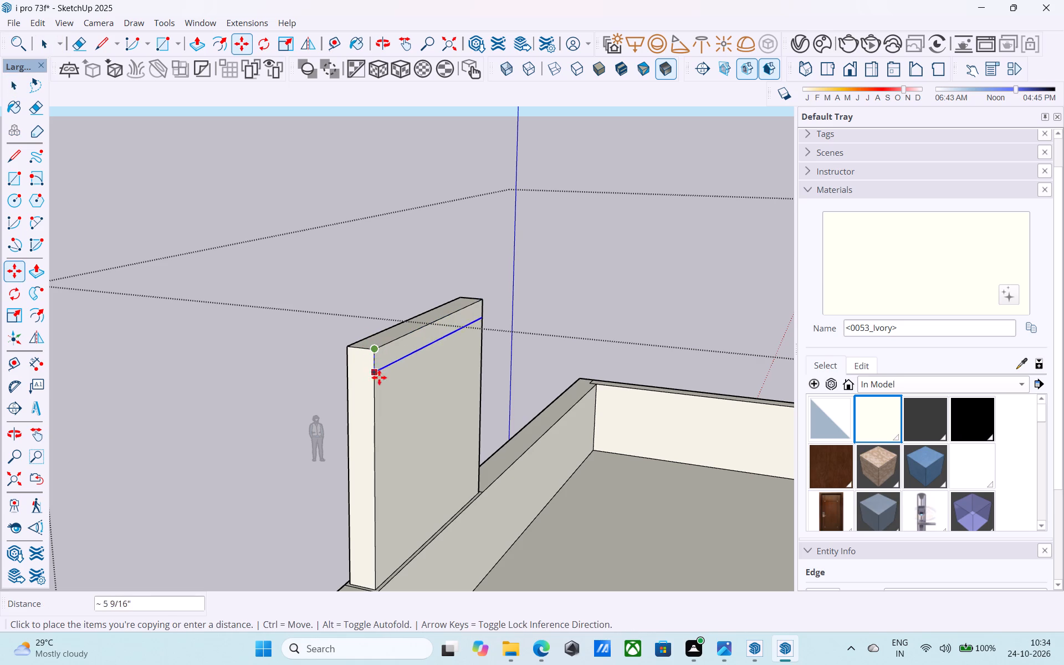
pyautogui.write('6"')
pyautogui.press('Return')
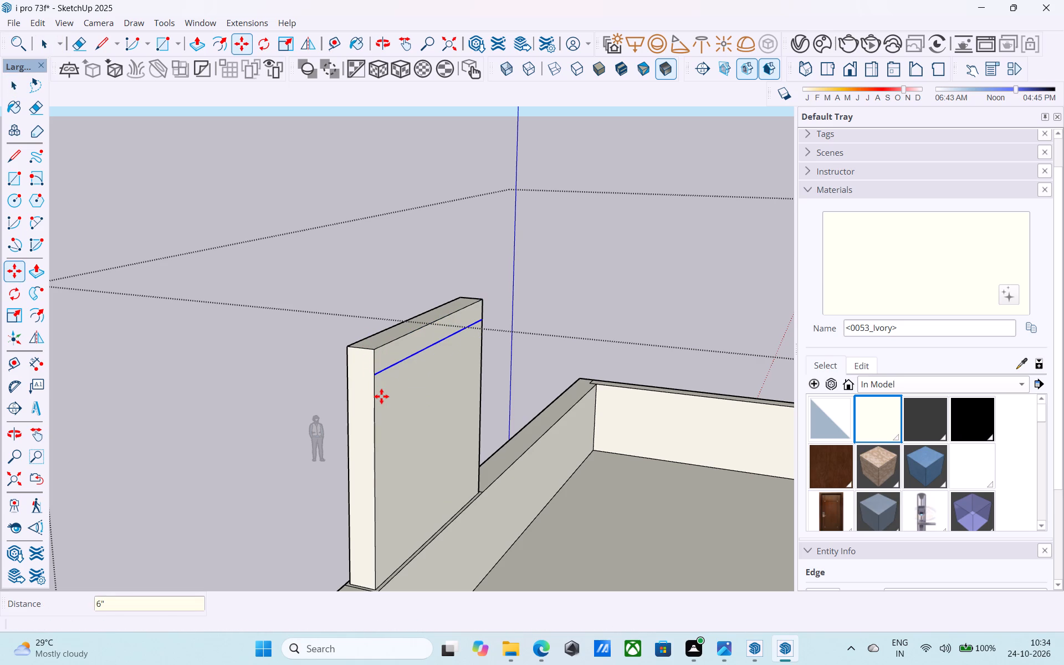
pyautogui.press('space')
# Offset the 6" strip at the top of the upright wall's terrace-side face inward by 1".
pyautogui.scroll(4, 397, 342)
pyautogui.click(406, 355)
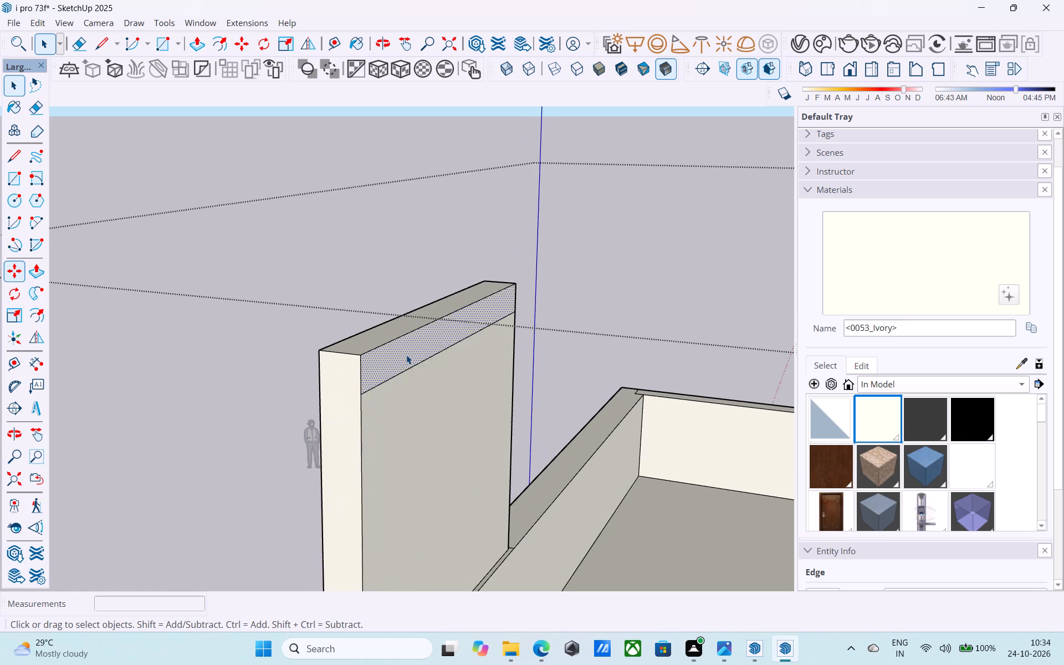
pyautogui.scroll(4, 406, 355)
pyautogui.press('f')
pyautogui.click(406, 355)
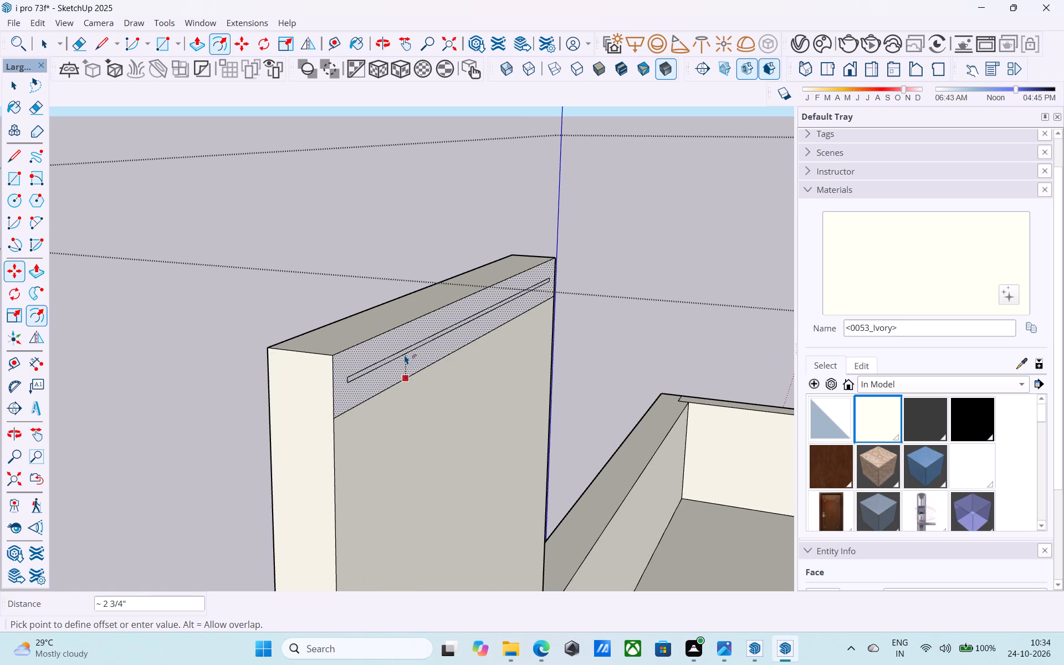
pyautogui.write('1"')
pyautogui.press('Return')
pyautogui.press('space')
# Push/Pull the inset strip about 12' 1" across the terrace to the blue tower's side wall, forming a slab.
pyautogui.click(405, 355)
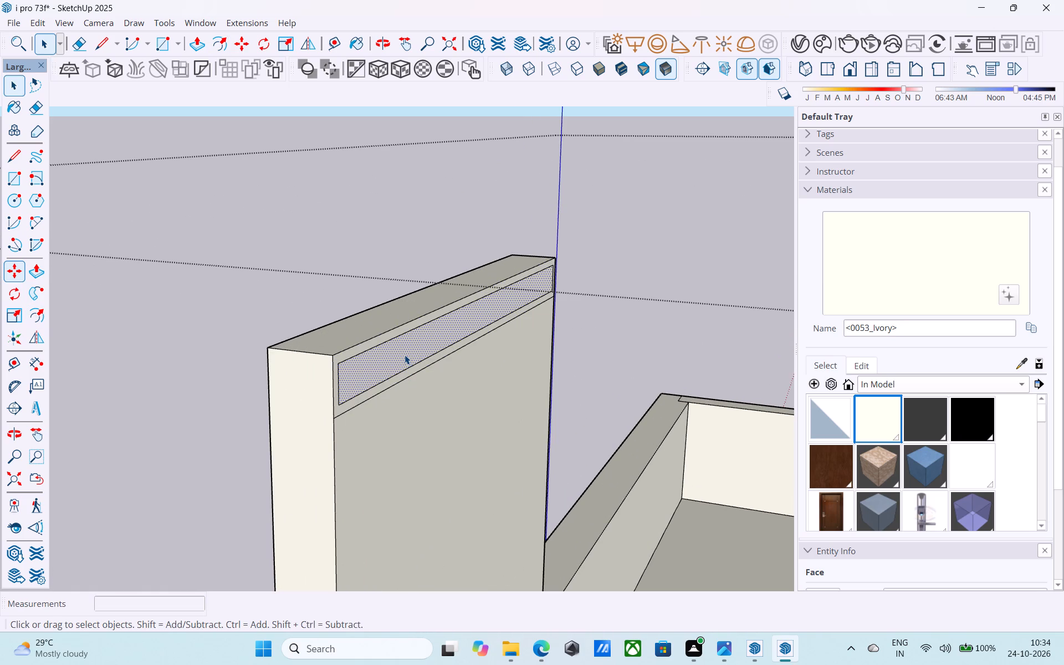
pyautogui.press('p')
pyautogui.click(405, 355)
pyautogui.scroll(-8, 429, 363)
pyautogui.moveTo(500, 384); pyautogui.dragTo(627, 345, button='middle')
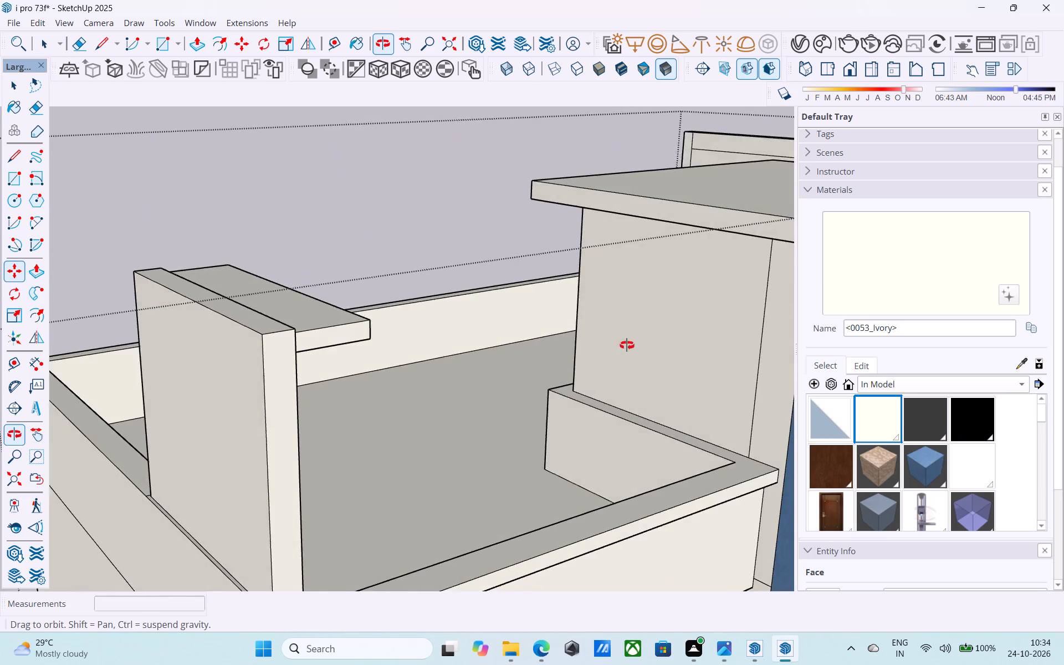
pyautogui.moveTo(627, 345); pyautogui.dragTo(530, 349, button='middle')
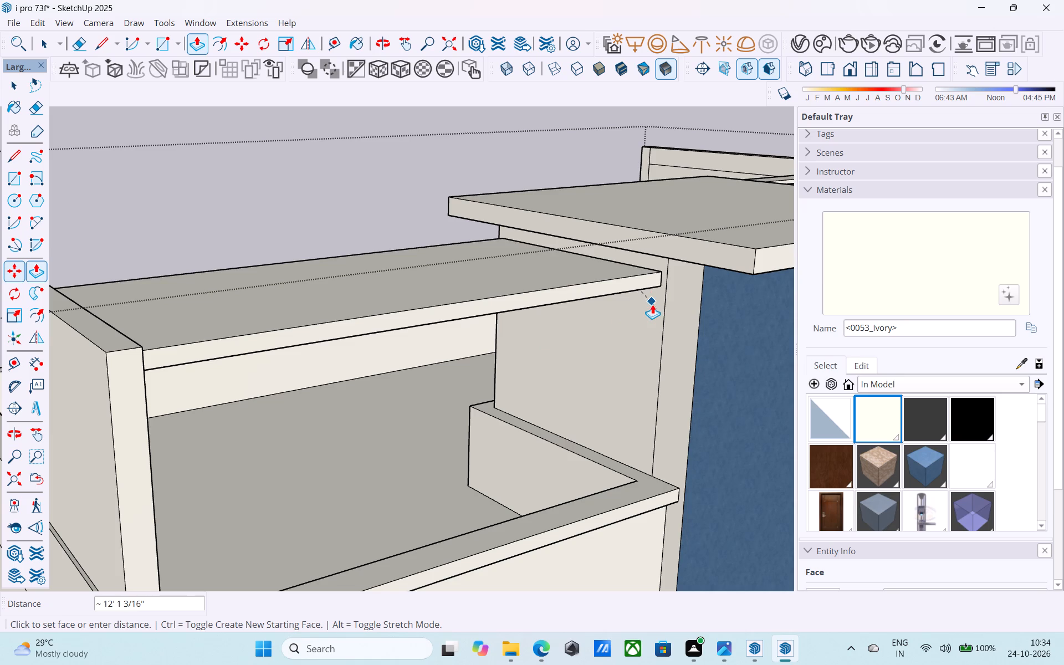
pyautogui.click(653, 305)
# Offset the top face of the new terrace slab inward by 1'.
pyautogui.moveTo(643, 314); pyautogui.dragTo(559, 377, button='middle')
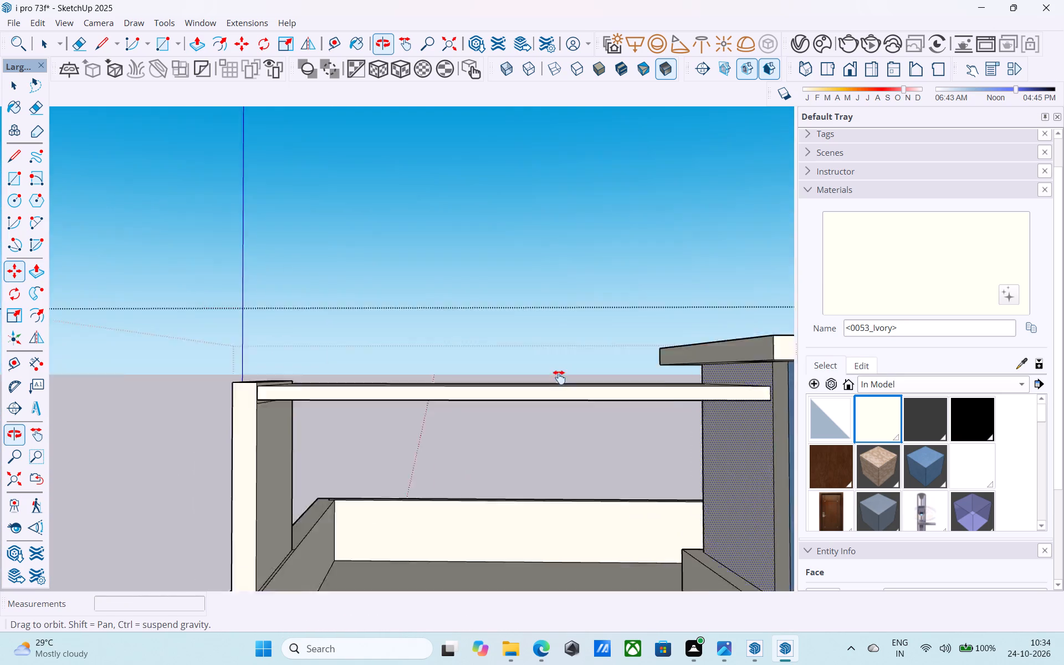
pyautogui.moveTo(559, 377); pyautogui.dragTo(563, 393, button='middle')
pyautogui.scroll(-5, 538, 356)
pyautogui.moveTo(533, 355); pyautogui.dragTo(494, 279, button='middle')
pyautogui.scroll(-9, 493, 268)
pyautogui.moveTo(496, 298); pyautogui.dragTo(482, 479, button='middle')
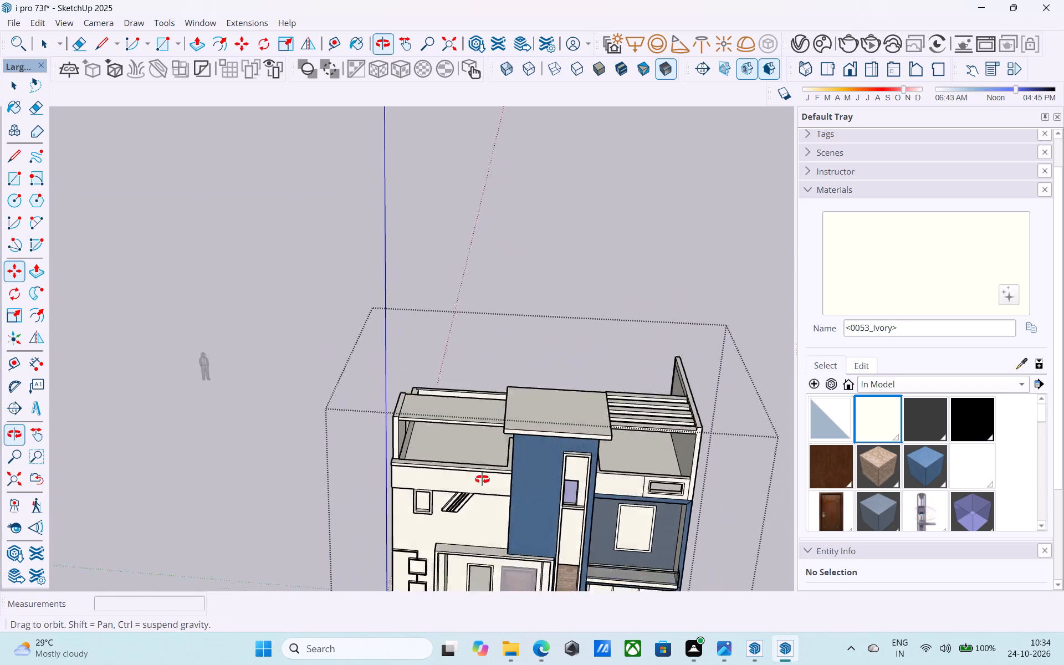
pyautogui.moveTo(482, 479); pyautogui.dragTo(484, 487, button='middle')
pyautogui.scroll(8, 457, 483)
pyautogui.press('space')
pyautogui.click(432, 418)
pyautogui.press('f')
pyautogui.click(430, 418)
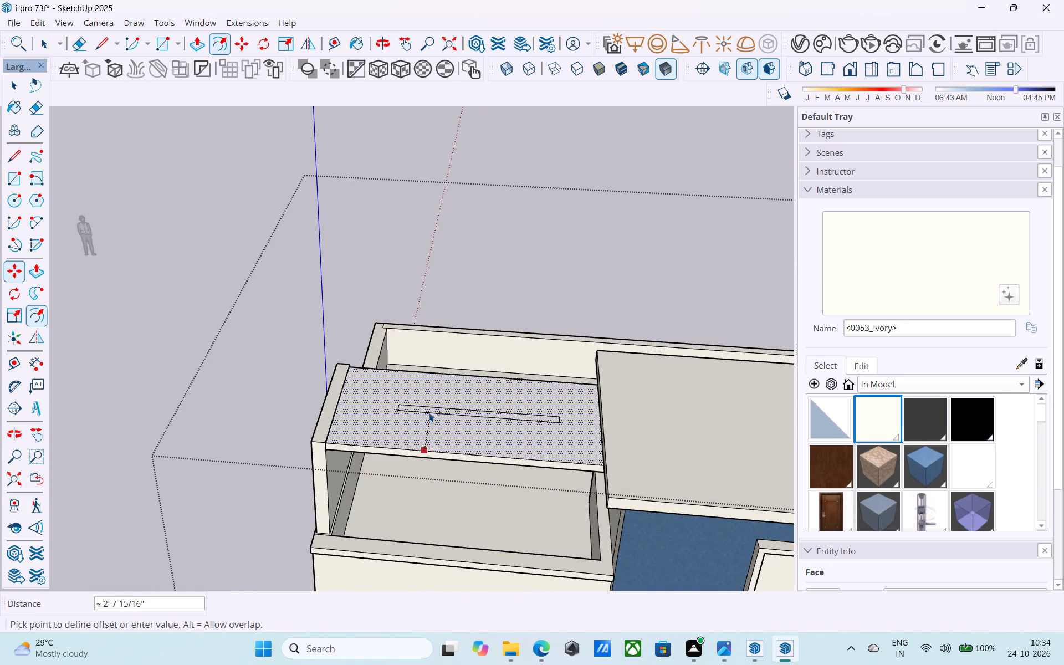
pyautogui.write("1'")
pyautogui.press('Return')
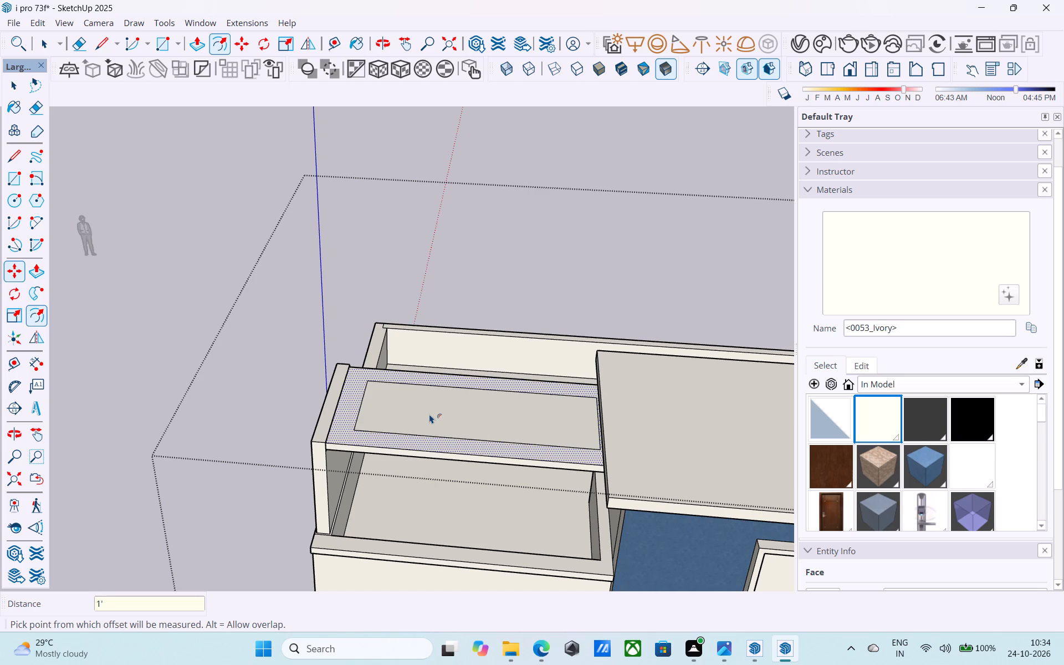
pyautogui.press('space')
# Copy the inset rectangle's outer short edge to its tower-side end, dividing the span into 11 equal spaces.
pyautogui.scroll(1, 434, 410)
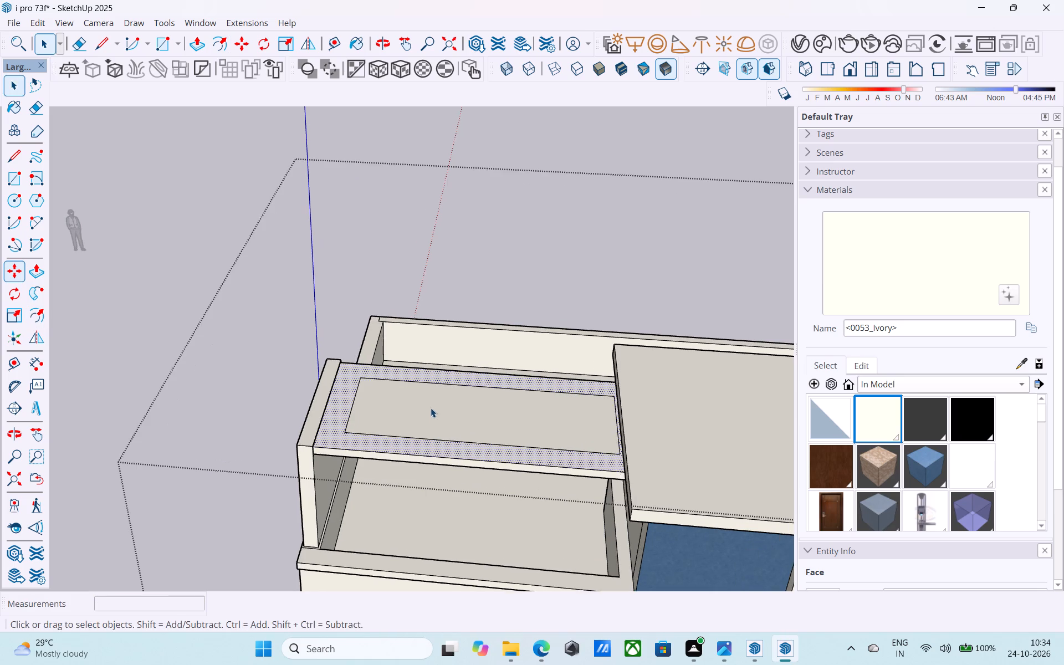
pyautogui.moveTo(417, 402); pyautogui.dragTo(346, 381, button='middle')
pyautogui.scroll(3, 314, 429)
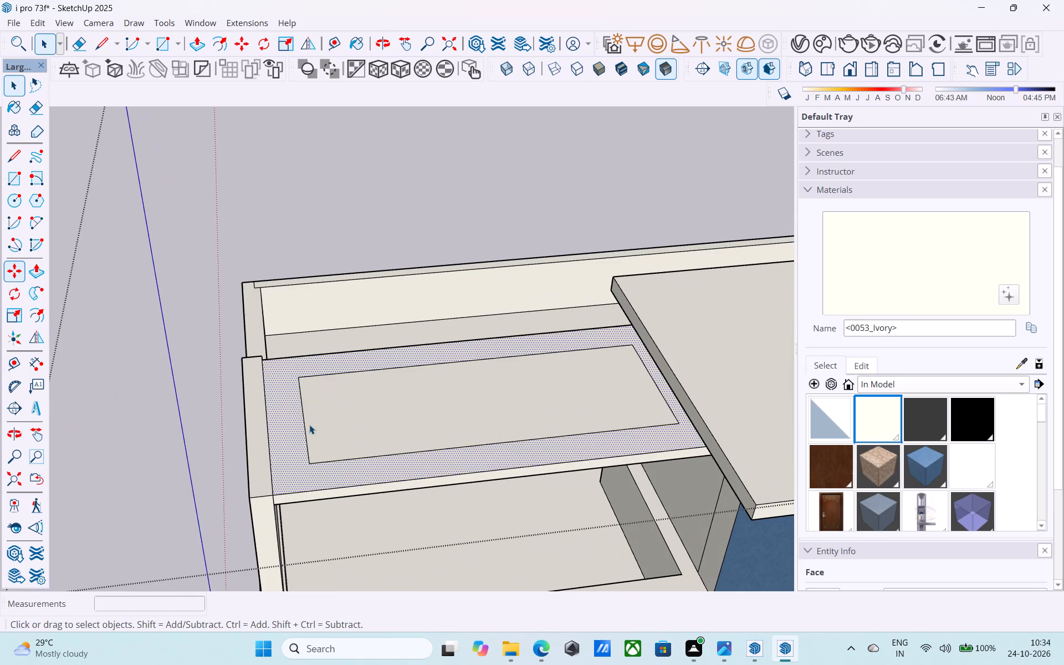
pyautogui.click(305, 425)
pyautogui.press('m')
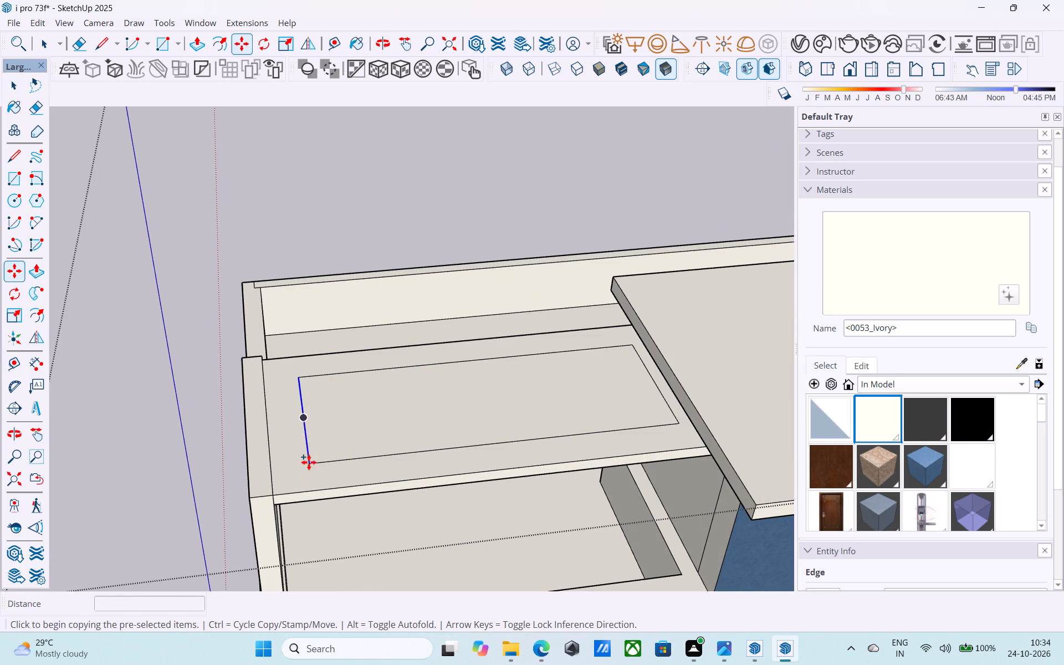
pyautogui.click(308, 462)
pyautogui.click(676, 422)
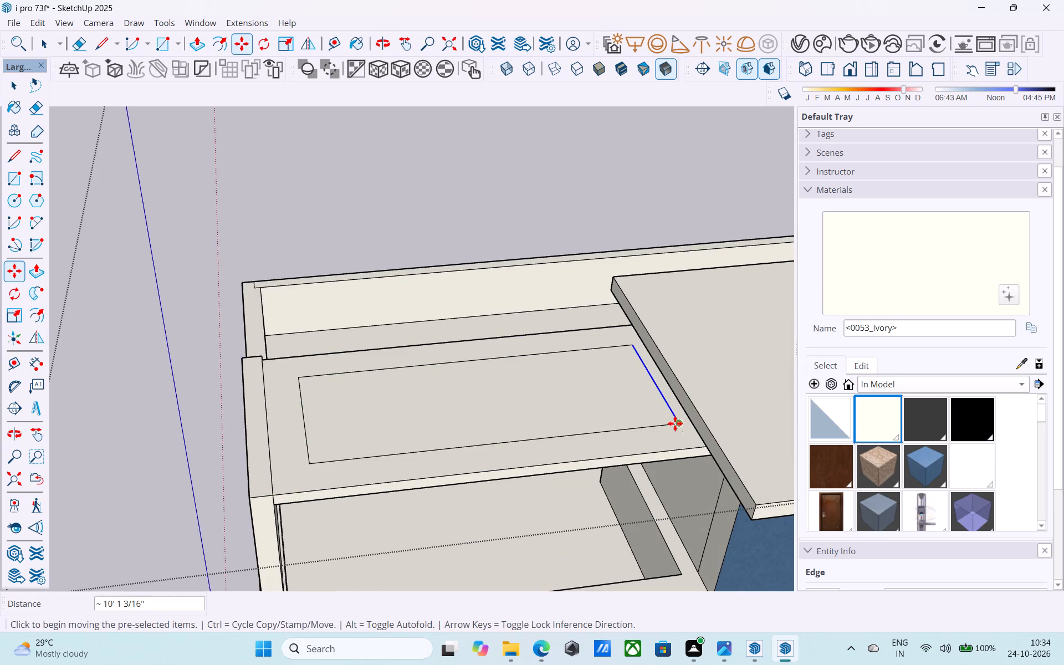
pyautogui.write('/11')
pyautogui.press('Return')
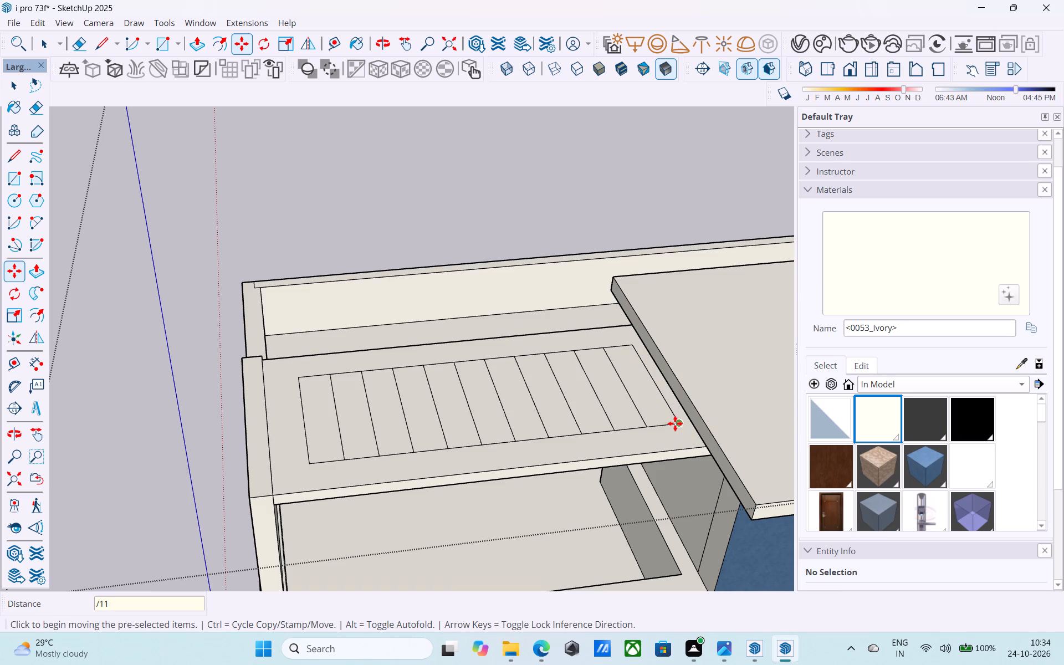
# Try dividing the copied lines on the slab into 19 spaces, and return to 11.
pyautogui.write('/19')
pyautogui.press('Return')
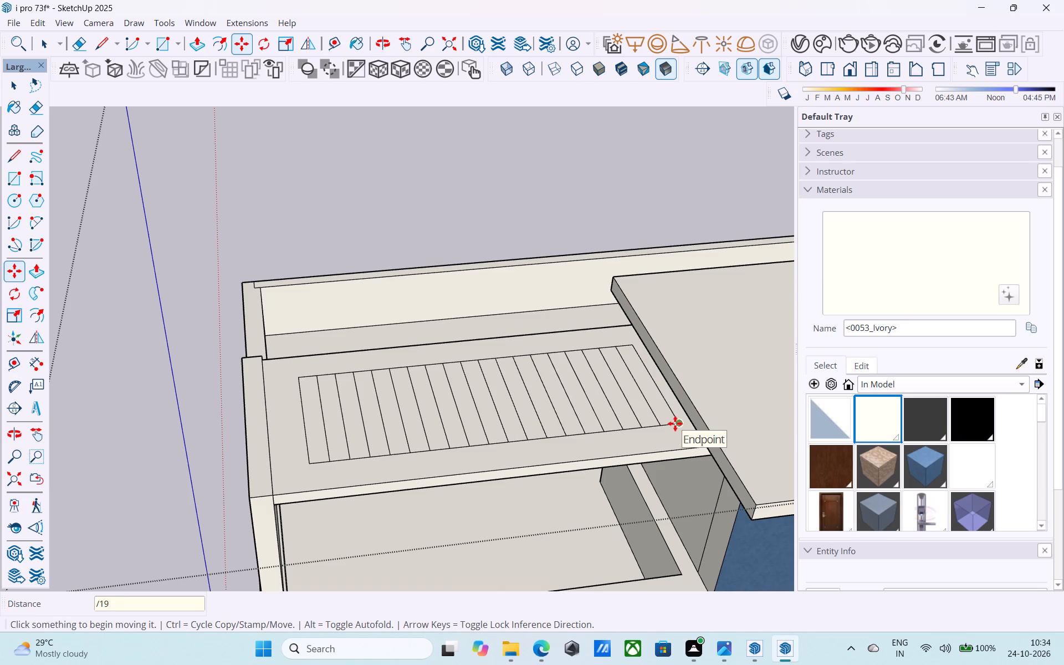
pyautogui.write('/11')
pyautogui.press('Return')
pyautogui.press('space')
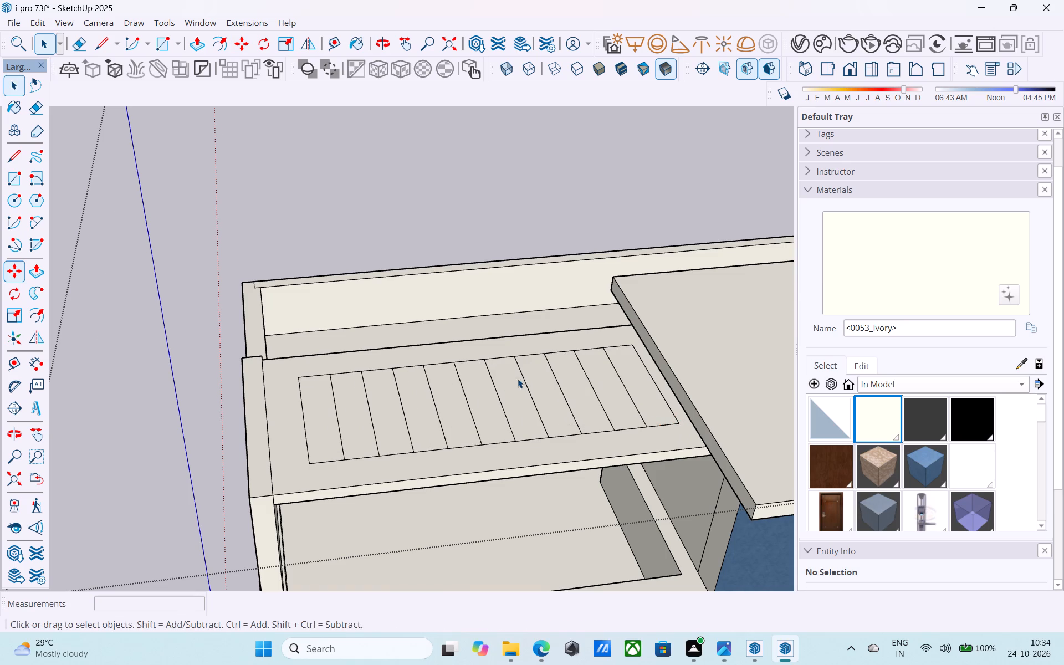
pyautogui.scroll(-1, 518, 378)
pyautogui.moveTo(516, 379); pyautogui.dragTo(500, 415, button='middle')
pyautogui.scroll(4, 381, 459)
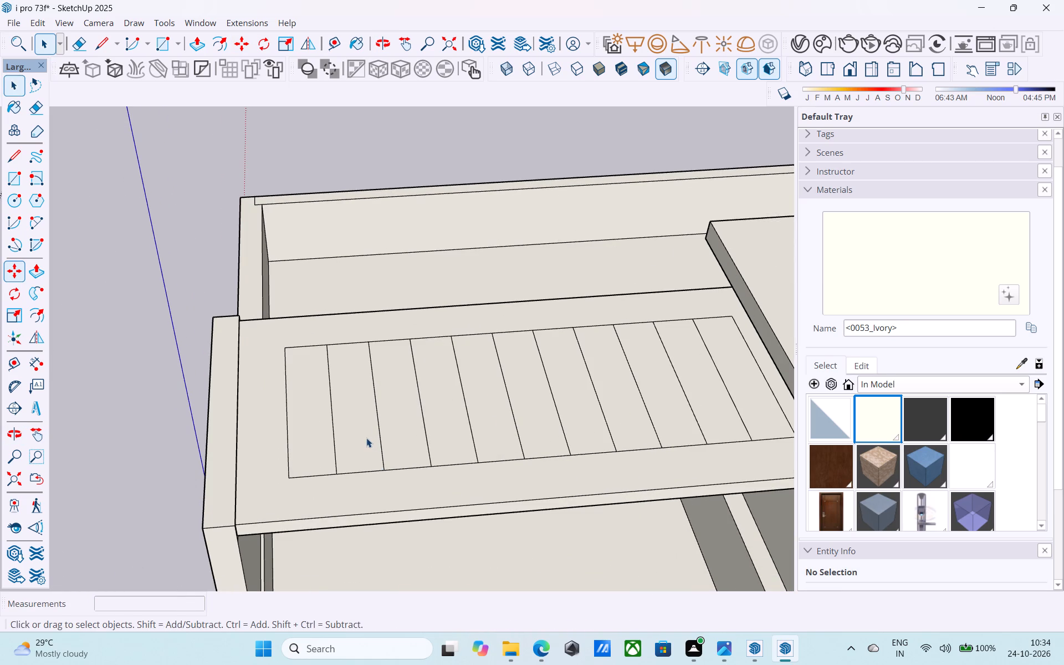
# Offset the outermost division on the terrace slab inward, trying 1", 2" and 4", and settle on 3".
pyautogui.click(321, 436)
pyautogui.scroll(2, 321, 436)
pyautogui.press('f')
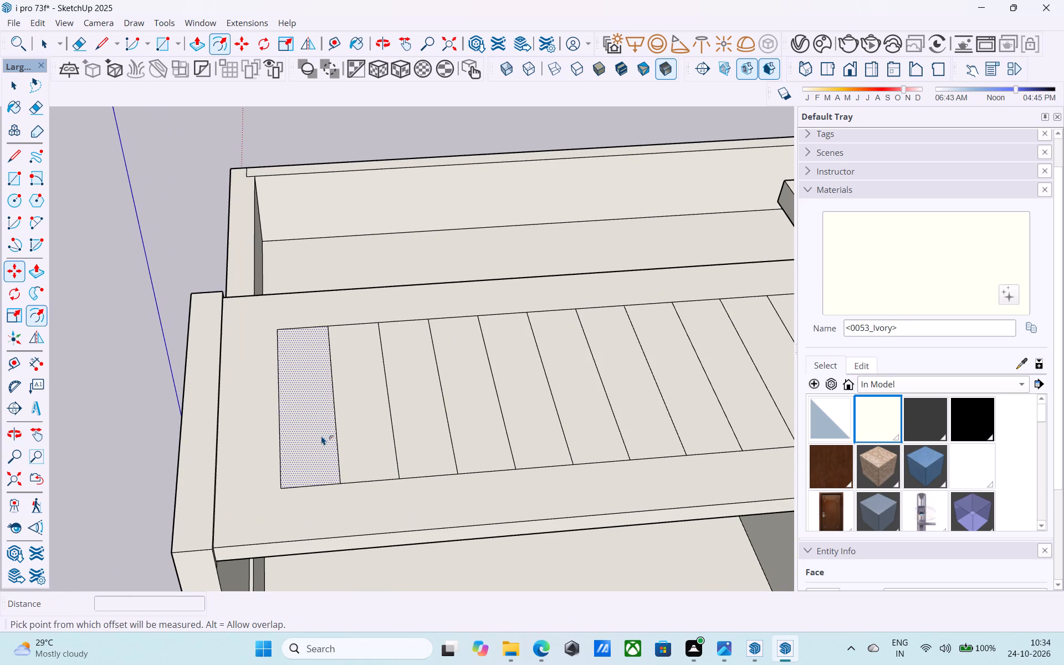
pyautogui.click(321, 436)
pyautogui.write('1"')
pyautogui.press('Return')
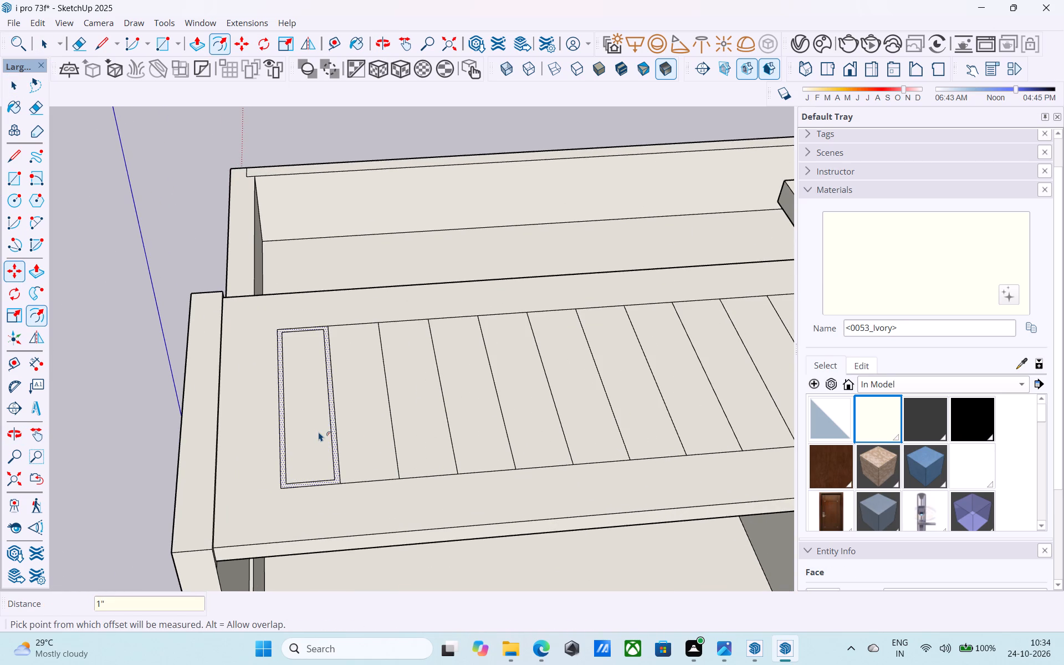
pyautogui.write('2"')
pyautogui.press('Return')
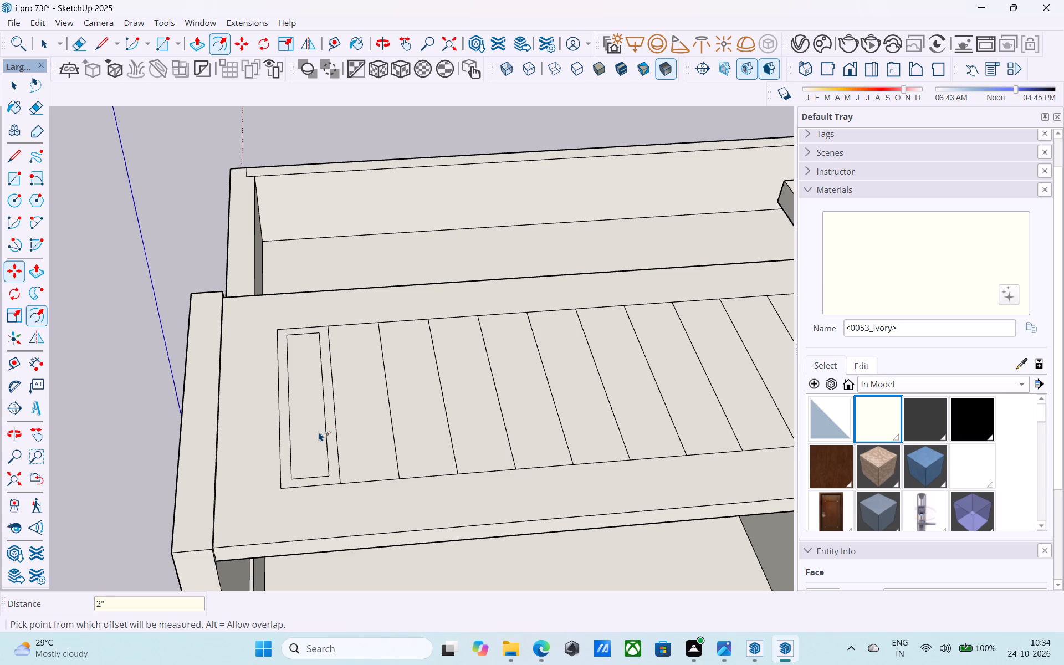
pyautogui.write('3"')
pyautogui.press('Return')
pyautogui.write('4"')
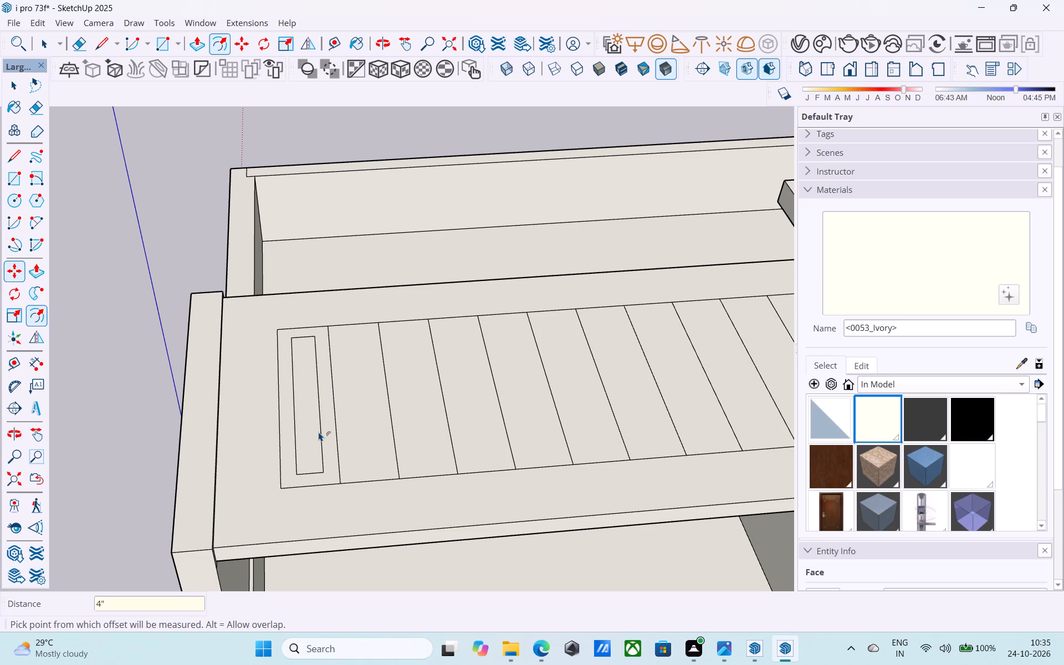
pyautogui.press('Return')
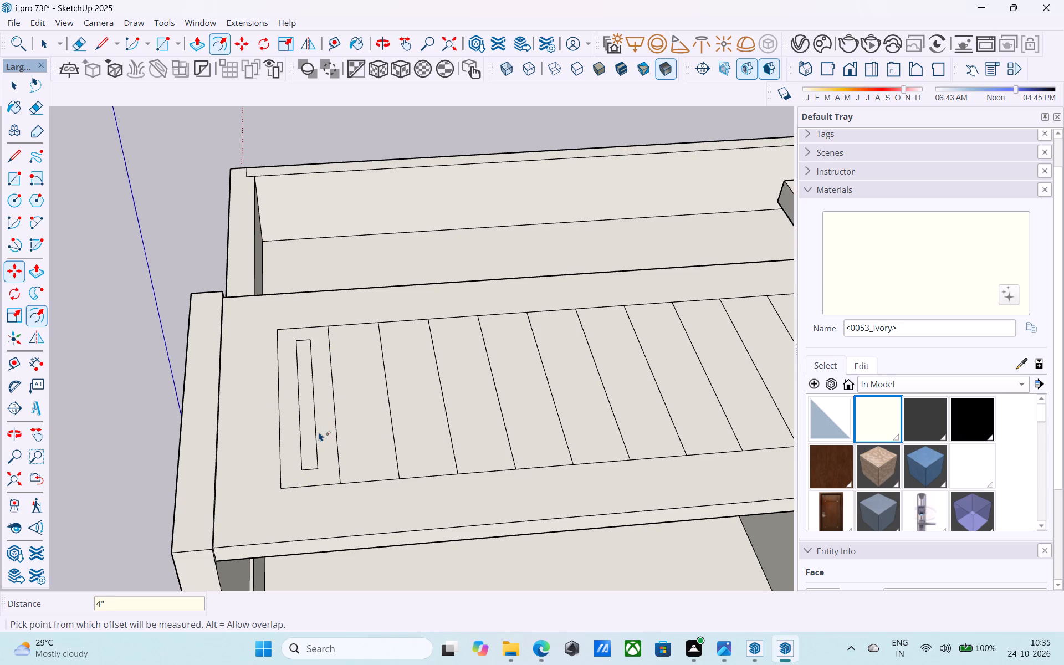
pyautogui.write('3"')
pyautogui.press('Return')
pyautogui.press('space')
# Offset the second and third divisions from the slab's outer end inward by 3" each.
pyautogui.click(387, 406)
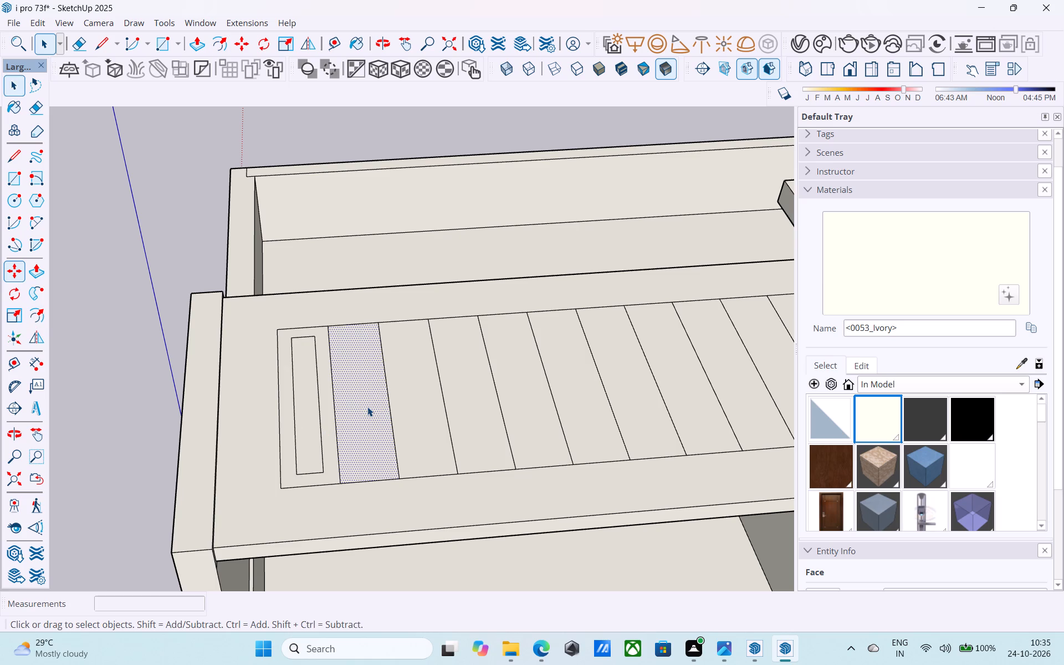
pyautogui.press('f')
pyautogui.click(365, 407)
pyautogui.press('3')
pyautogui.hotkey('shift', '"')
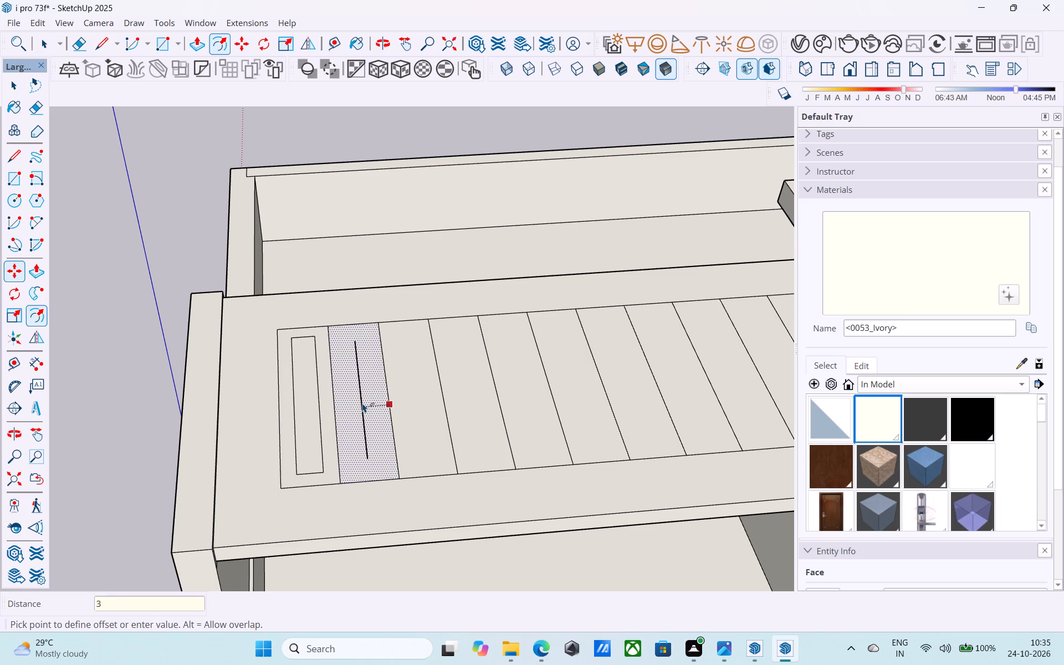
pyautogui.press('Return')
pyautogui.press('space')
pyautogui.click(406, 396)
pyautogui.press('f')
pyautogui.click(406, 396)
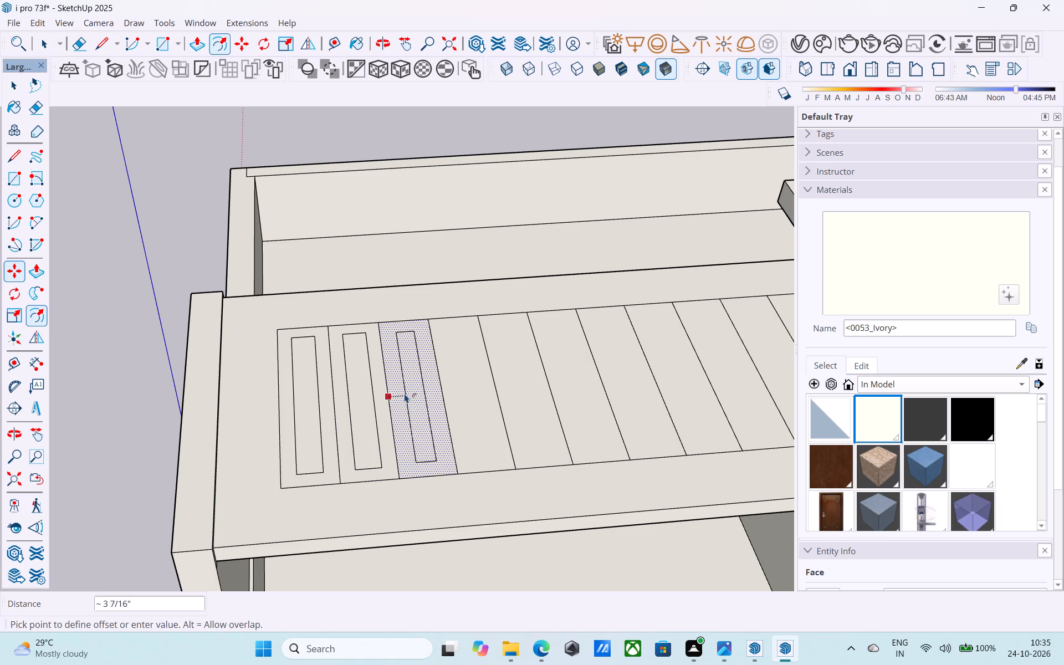
pyautogui.press('3')
pyautogui.hotkey('shift', '"')
pyautogui.press('Return')
pyautogui.press('space')
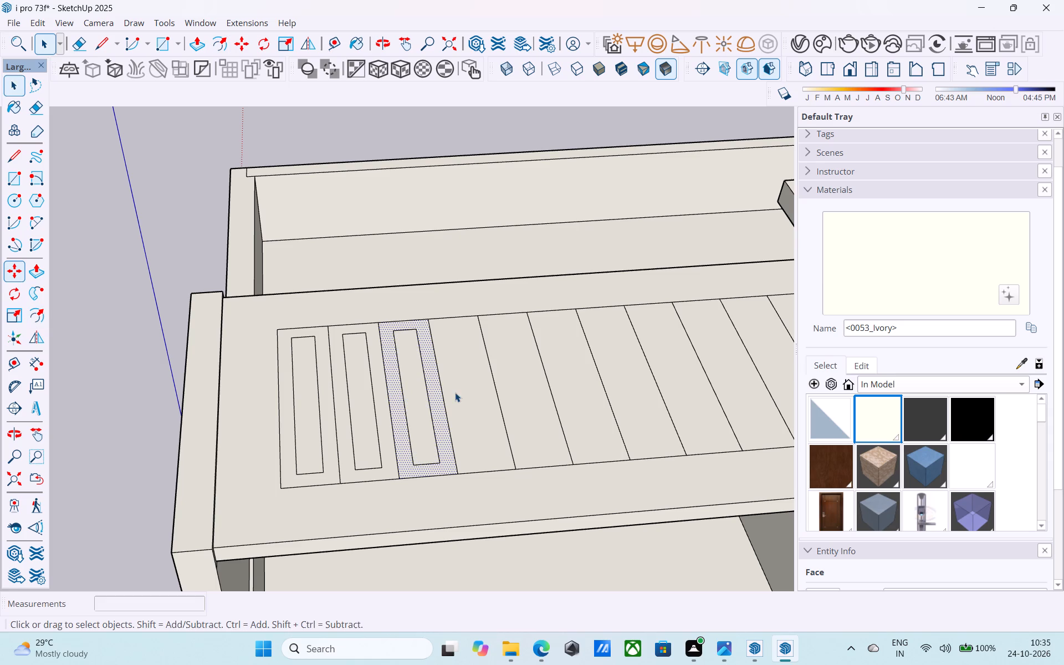
# Offset the fourth and fifth divisions of the terrace slab inward by 3" each.
pyautogui.click(459, 394)
pyautogui.press('f')
pyautogui.click(459, 395)
pyautogui.write('3"')
pyautogui.press('Return')
pyautogui.press('space')
pyautogui.scroll(-6, 311, 359)
pyautogui.scroll(3, 374, 380)
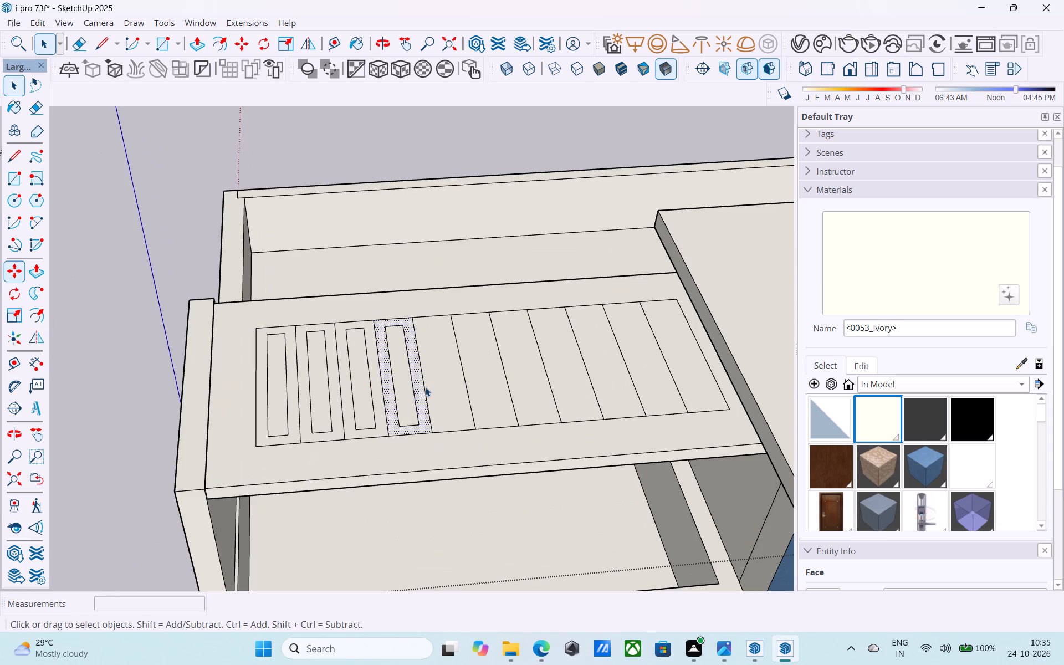
pyautogui.click(453, 378)
pyautogui.scroll(1, 454, 380)
pyautogui.press('f')
pyautogui.click(454, 380)
pyautogui.press('3')
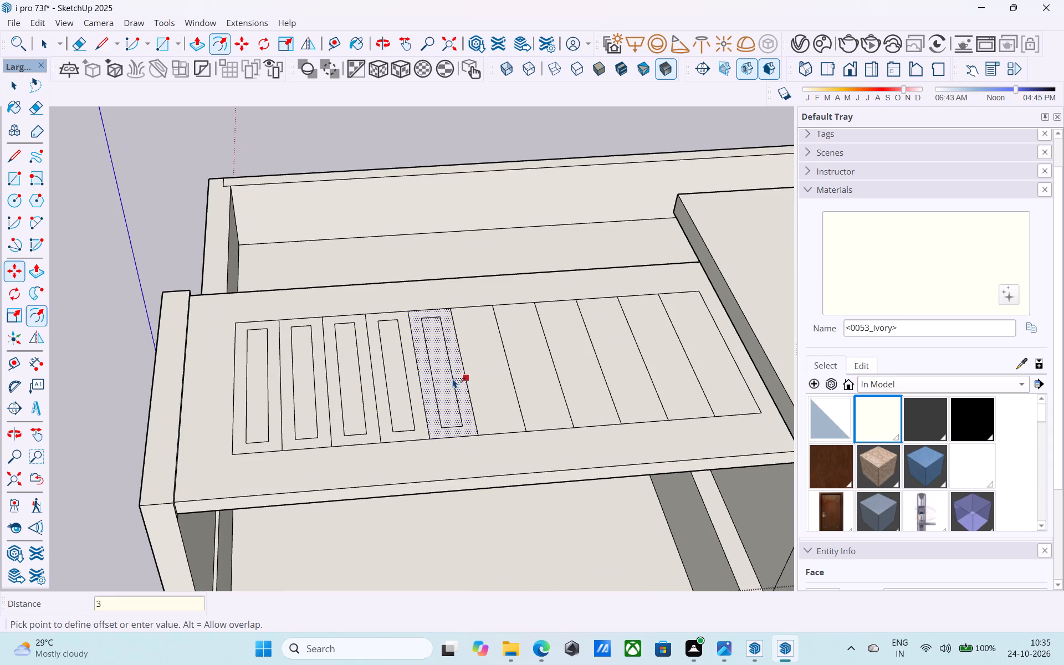
pyautogui.hotkey('shift', '"')
pyautogui.press('Return')
pyautogui.press('space')
# Offset the sixth and seventh divisions of the terrace slab inward by 3" each.
pyautogui.click(472, 375)
pyautogui.press('f')
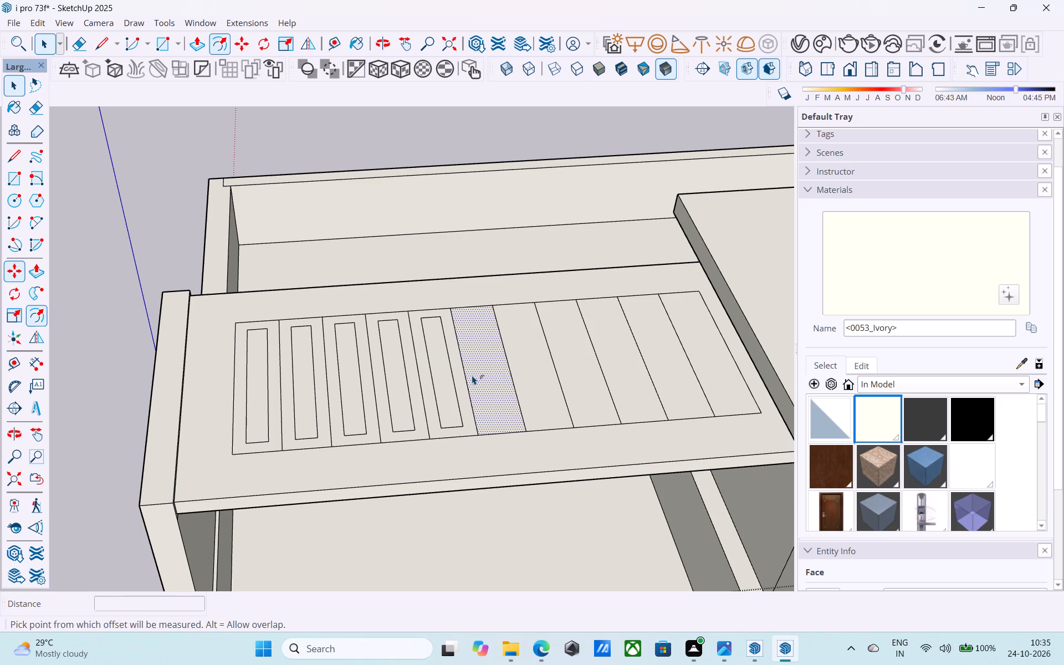
pyautogui.click(472, 375)
pyautogui.write('3"')
pyautogui.press('Return')
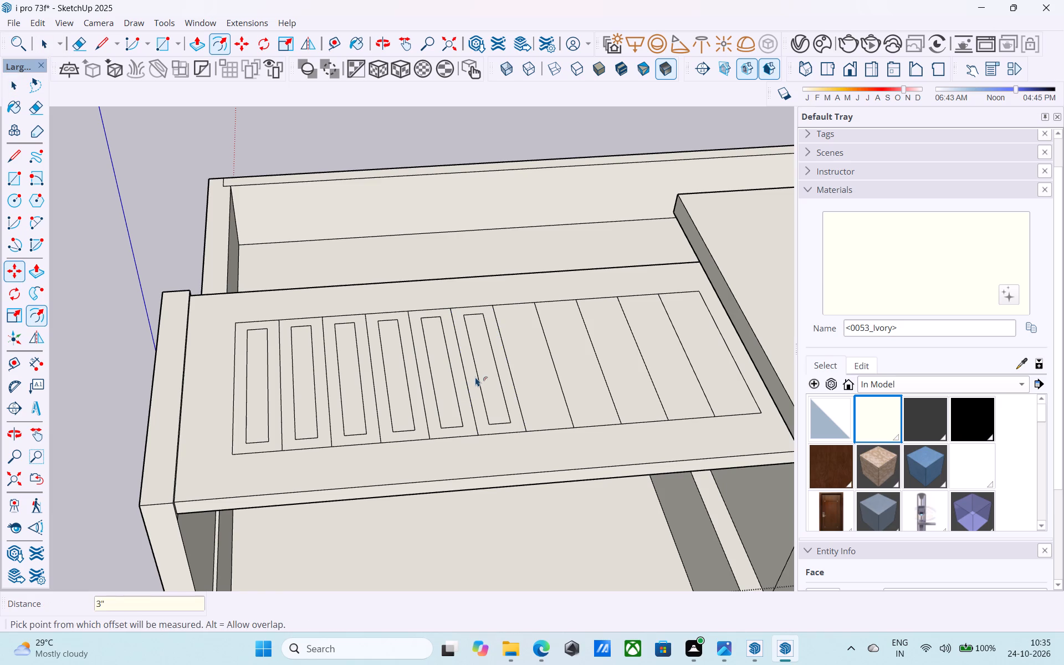
pyautogui.press('space')
pyautogui.click(535, 376)
pyautogui.scroll(2, 535, 376)
pyautogui.press('f')
pyautogui.click(536, 376)
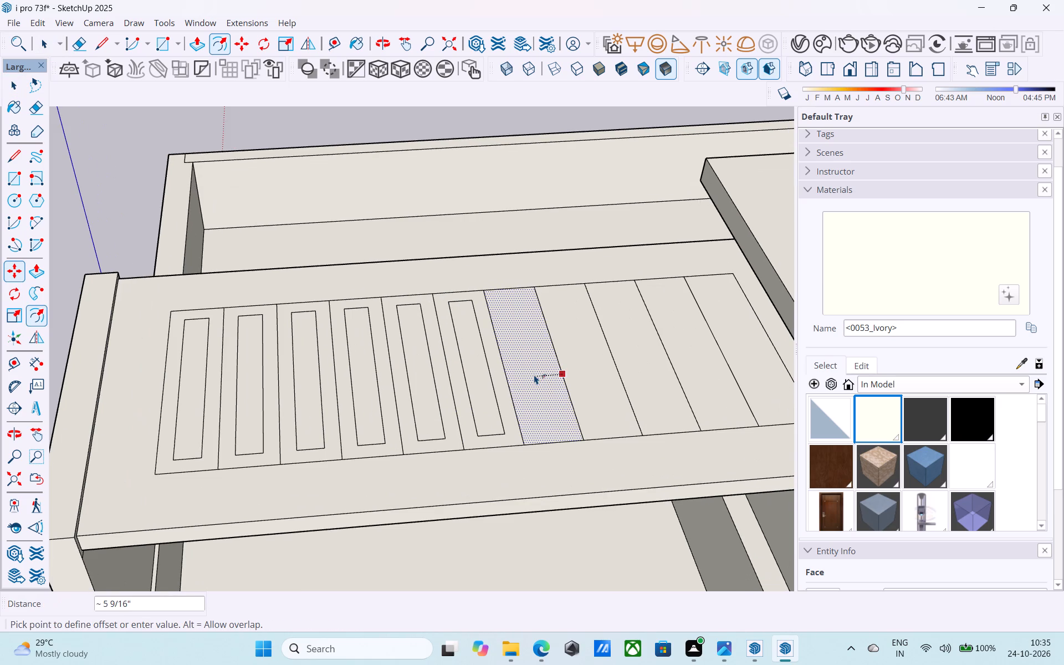
pyautogui.write('3"')
pyautogui.press('Return')
pyautogui.press('space')
# Offset the eighth and ninth divisions of the terrace slab inward by 3" each.
pyautogui.scroll(-4, 392, 344)
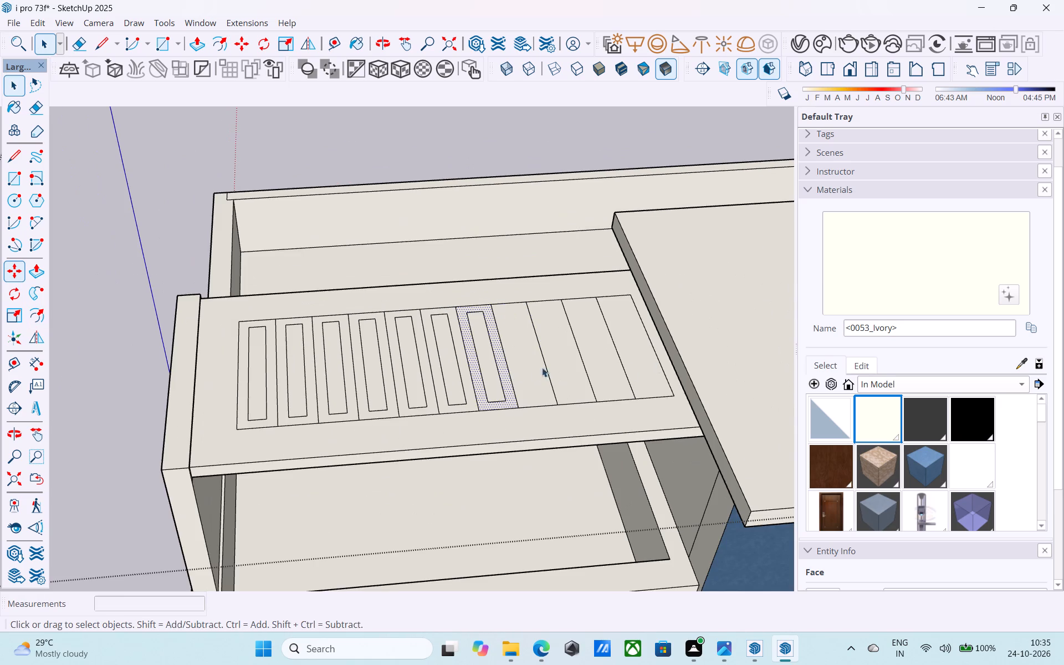
pyautogui.scroll(6, 536, 367)
pyautogui.click(531, 366)
pyautogui.press('g')
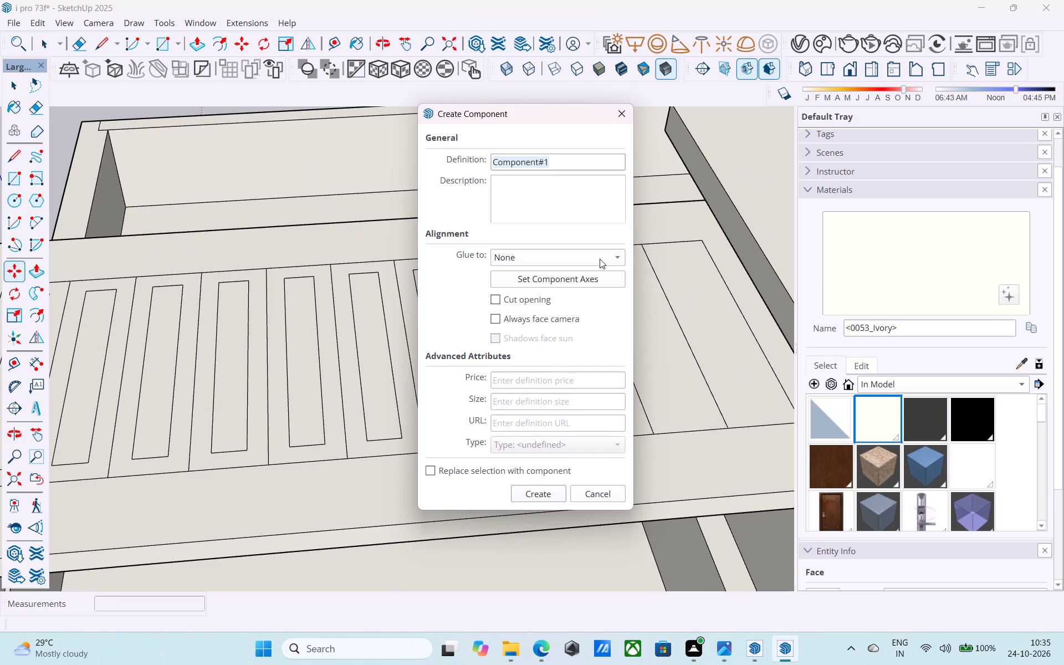
pyautogui.click(613, 111)
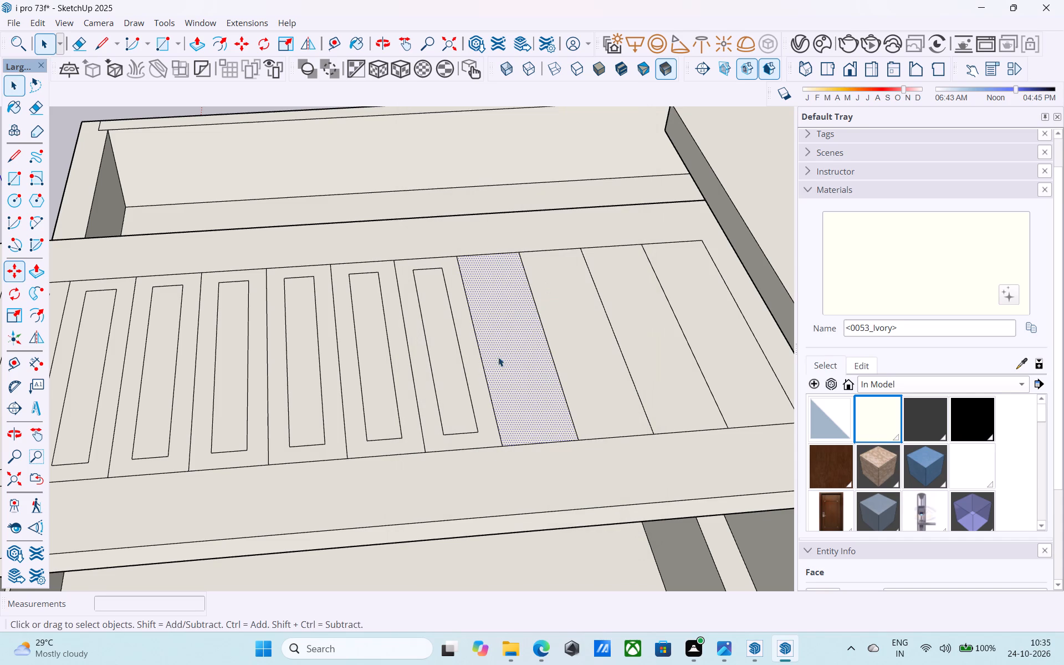
pyautogui.click(500, 357)
pyautogui.press('f')
pyautogui.click(500, 359)
pyautogui.press('3')
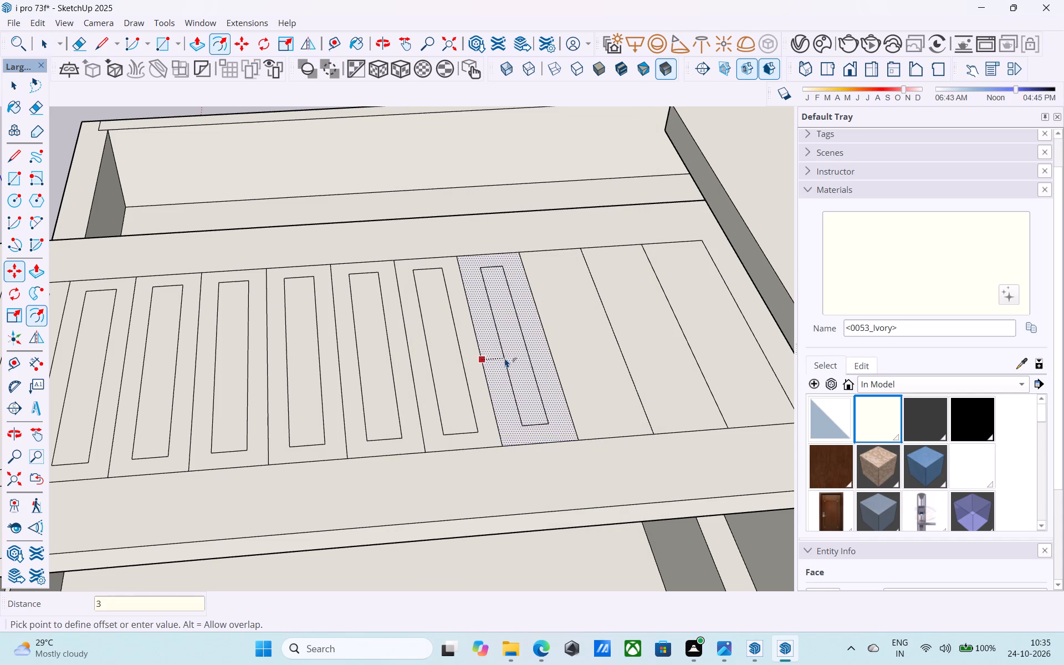
pyautogui.hotkey('shift', '"')
pyautogui.press('Return')
pyautogui.press('space')
pyautogui.click(574, 356)
pyautogui.scroll(3, 574, 356)
pyautogui.press('f')
pyautogui.click(574, 356)
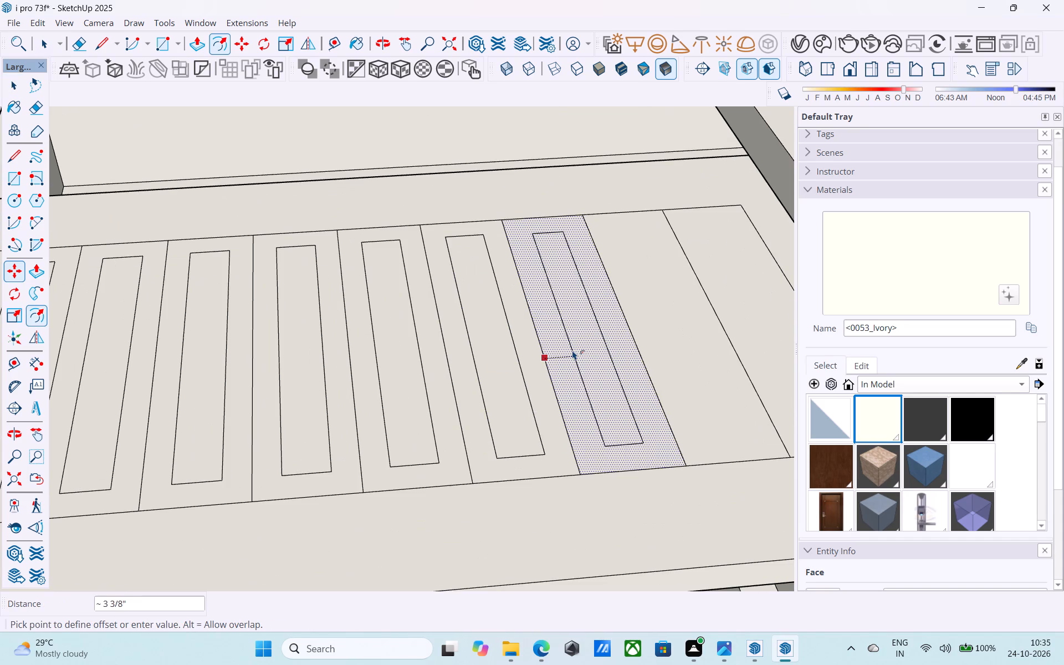
pyautogui.write('3"')
pyautogui.press('Return')
pyautogui.press('space')
# Offset the last two divisions at the slab's tower end inward by 3" each.
pyautogui.scroll(-4, 547, 308)
pyautogui.scroll(1, 547, 308)
pyautogui.scroll(-2, 547, 308)
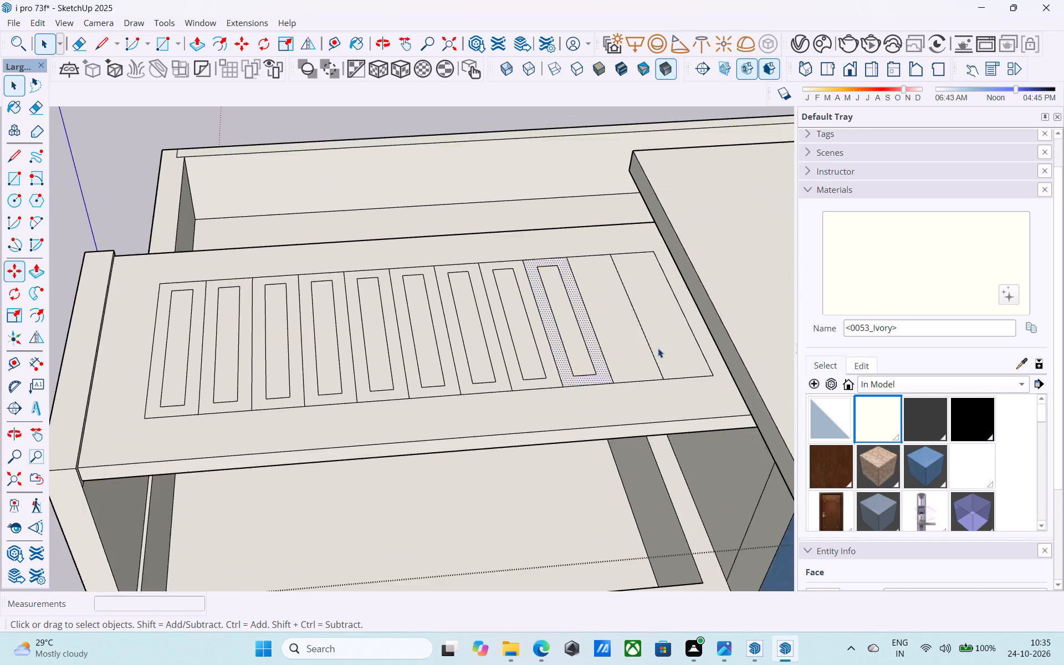
pyautogui.scroll(4, 658, 348)
pyautogui.click(633, 351)
pyautogui.scroll(1, 632, 351)
pyautogui.press('f')
pyautogui.click(632, 351)
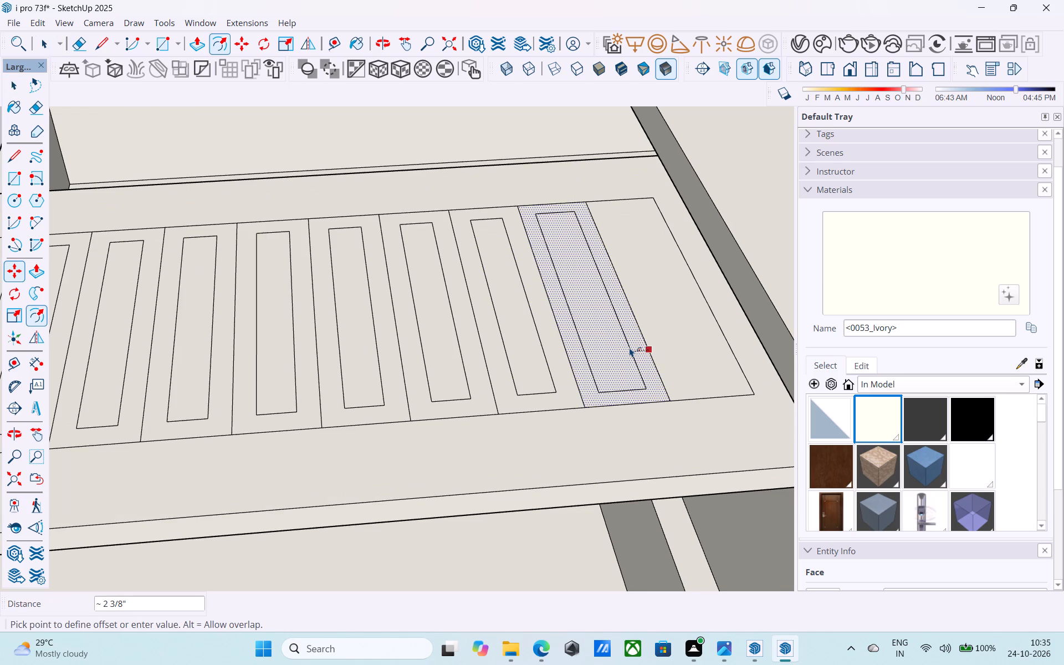
pyautogui.press('3')
pyautogui.hotkey('shift', '"')
pyautogui.press('Return')
pyautogui.press('space')
pyautogui.scroll(-4, 629, 343)
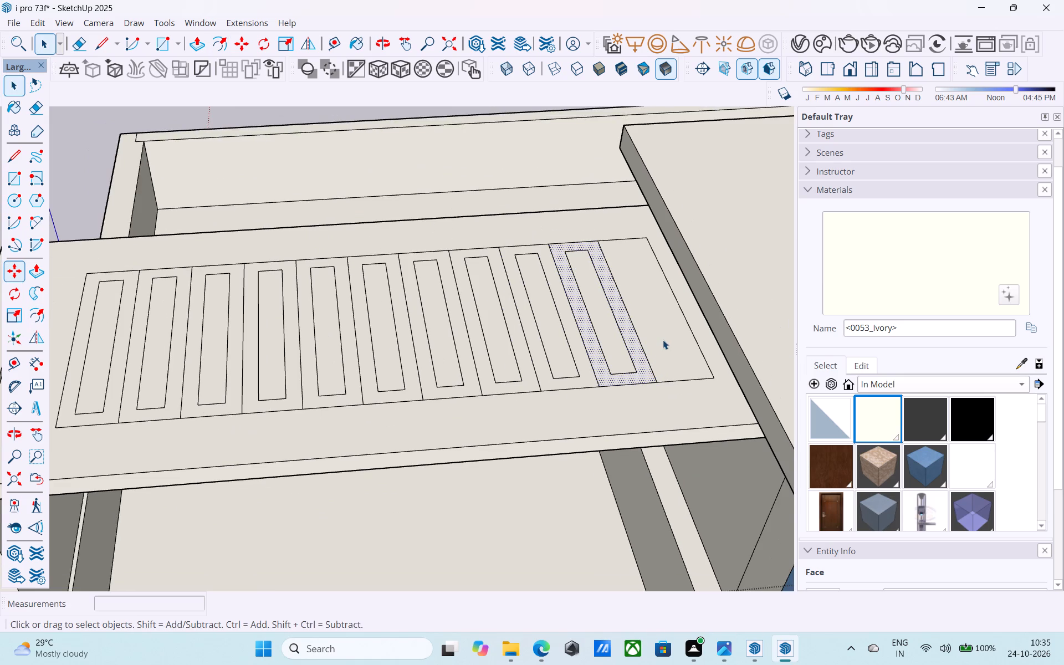
pyautogui.click(663, 340)
pyautogui.scroll(3, 663, 340)
pyautogui.press('f')
pyautogui.click(663, 340)
pyautogui.write('3"')
pyautogui.press('Return')
pyautogui.press('space')
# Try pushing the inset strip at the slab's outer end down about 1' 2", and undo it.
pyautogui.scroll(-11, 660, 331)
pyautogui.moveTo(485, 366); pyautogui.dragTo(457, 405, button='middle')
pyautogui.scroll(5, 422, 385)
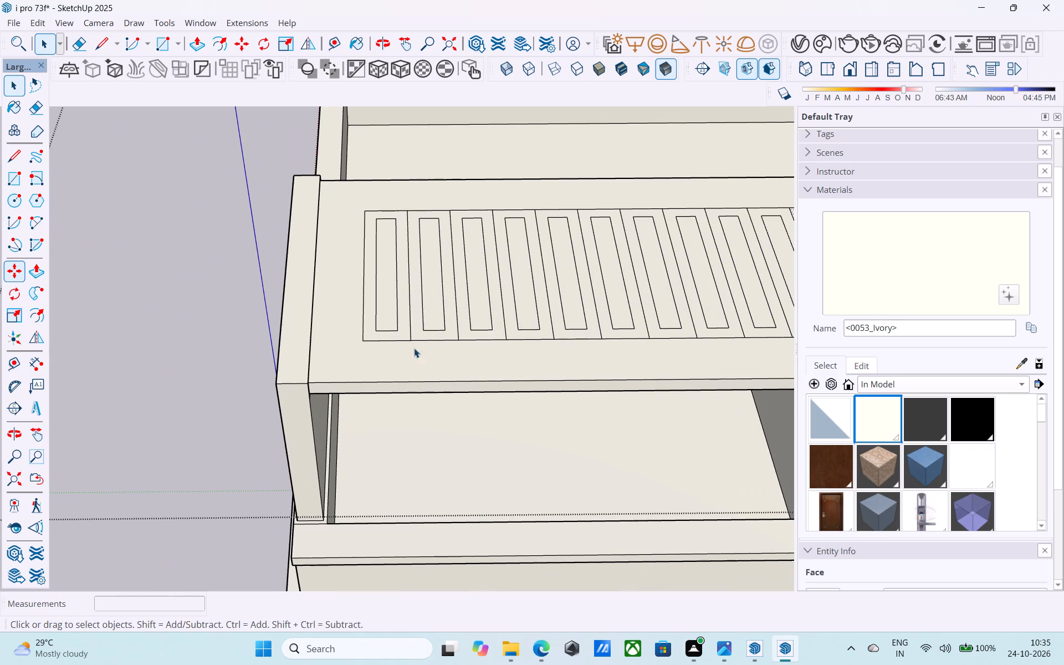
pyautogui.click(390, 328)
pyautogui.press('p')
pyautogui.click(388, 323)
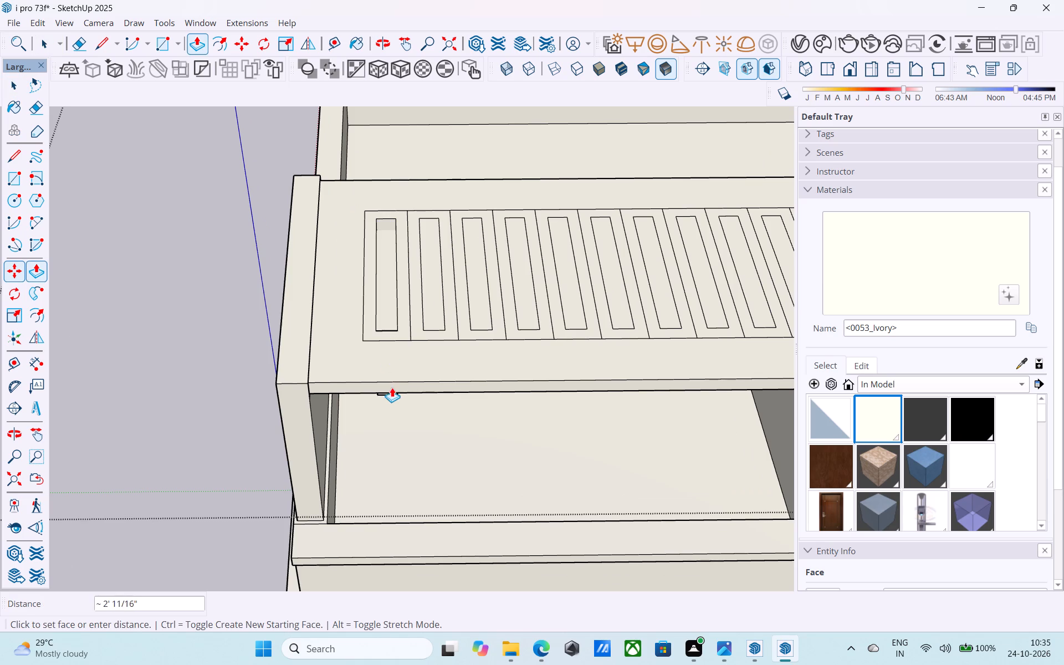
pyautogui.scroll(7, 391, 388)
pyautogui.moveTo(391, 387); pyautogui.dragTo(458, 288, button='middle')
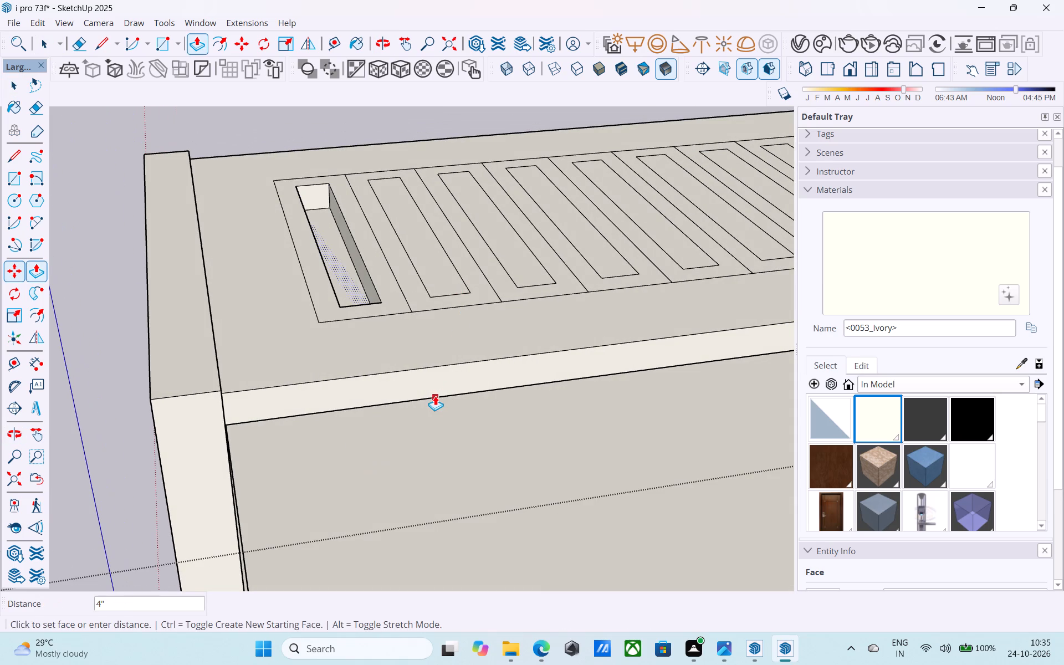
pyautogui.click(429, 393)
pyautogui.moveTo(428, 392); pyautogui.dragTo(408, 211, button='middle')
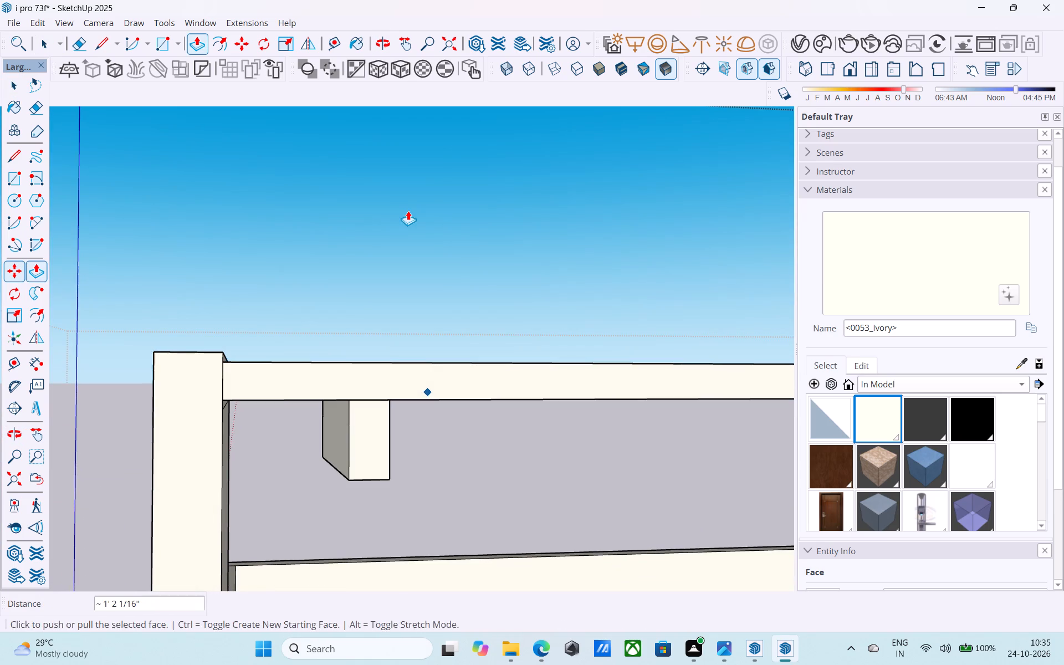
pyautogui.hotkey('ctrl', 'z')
# Push/Pull the outermost inset strip 4" down through the slab to cut an open slot.
pyautogui.moveTo(404, 221); pyautogui.dragTo(394, 329, button='middle')
pyautogui.scroll(-1, 387, 273)
pyautogui.scroll(1, 387, 273)
pyautogui.scroll(-9, 385, 269)
pyautogui.moveTo(417, 442); pyautogui.dragTo(411, 401, button='middle')
pyautogui.scroll(6, 379, 400)
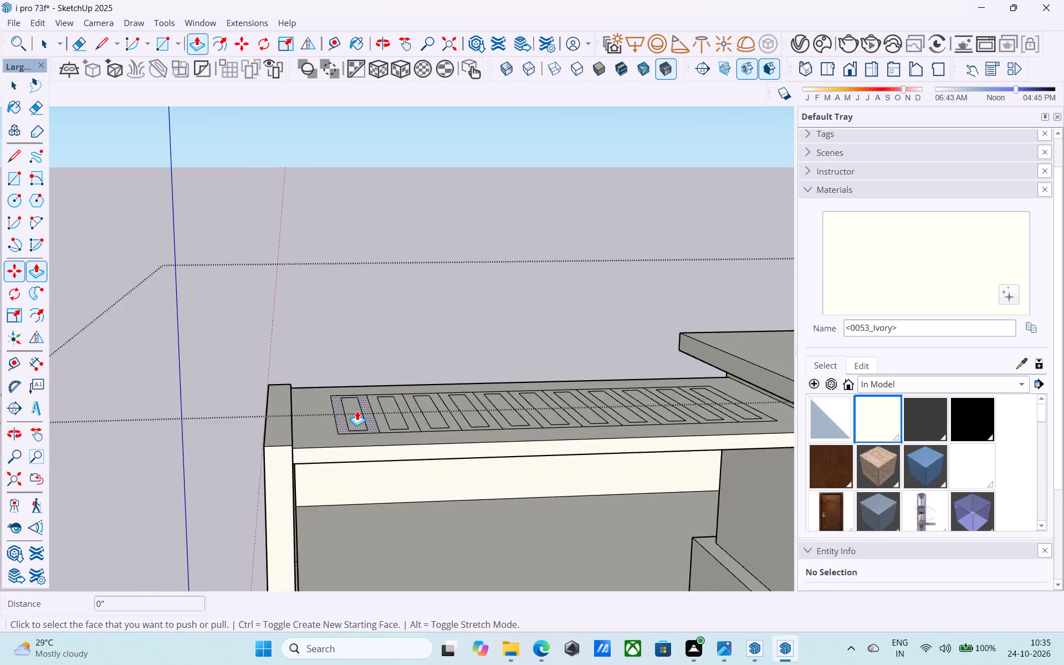
pyautogui.scroll(3, 357, 411)
pyautogui.click(356, 415)
pyautogui.click(368, 483)
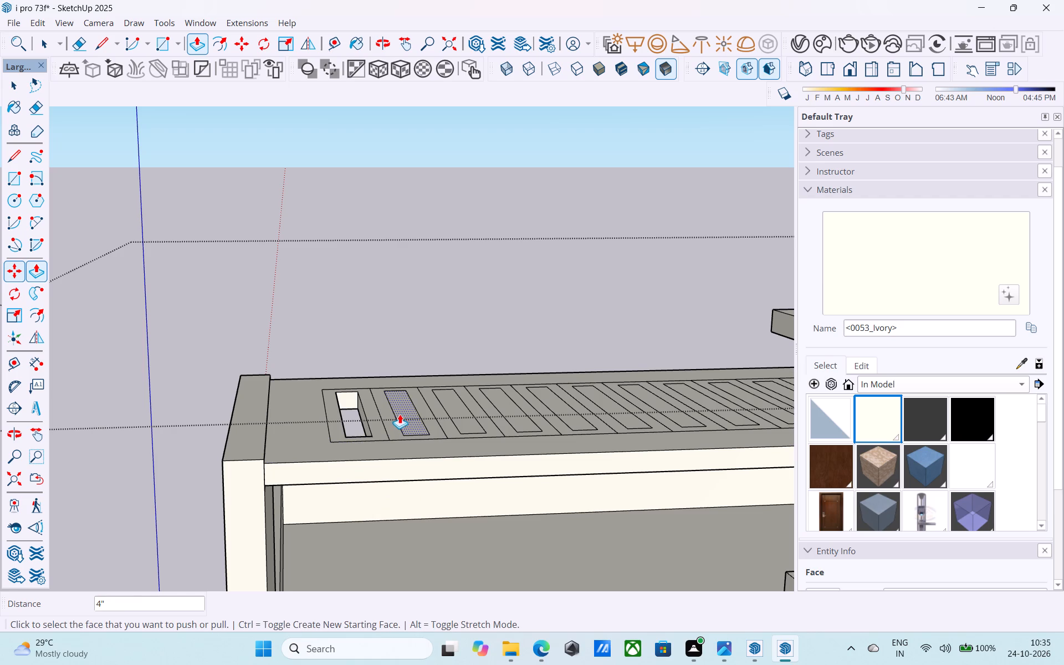
# Repeat the 4" downward push on the remaining ten inset strips to cut open slots across the slab.
pyautogui.doubleClick(402, 415)
pyautogui.scroll(-7, 295, 348)
pyautogui.moveTo(308, 332); pyautogui.dragTo(305, 422, button='middle')
pyautogui.scroll(8, 380, 403)
pyautogui.doubleClick(321, 407)
pyautogui.doubleClick(380, 401)
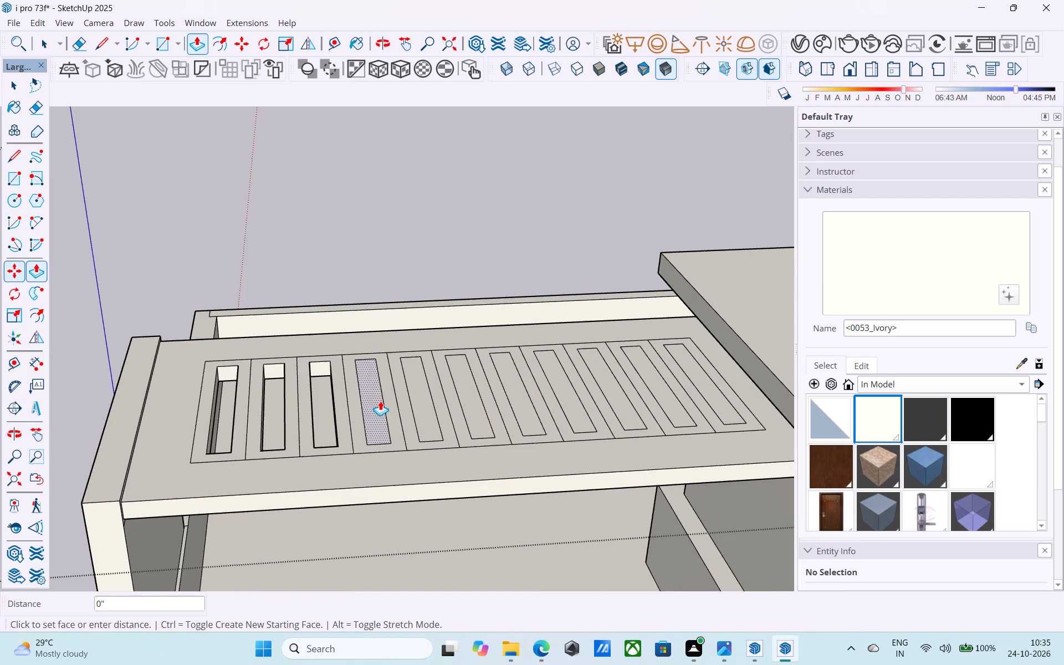
pyautogui.doubleClick(422, 408)
pyautogui.doubleClick(472, 402)
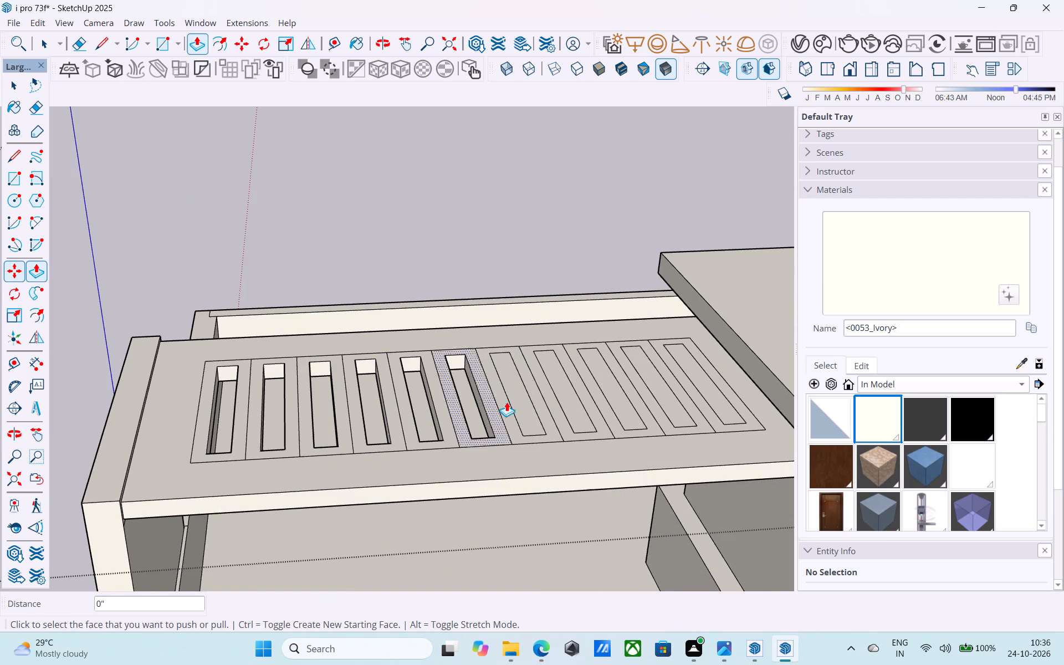
pyautogui.doubleClick(513, 400)
pyautogui.doubleClick(571, 390)
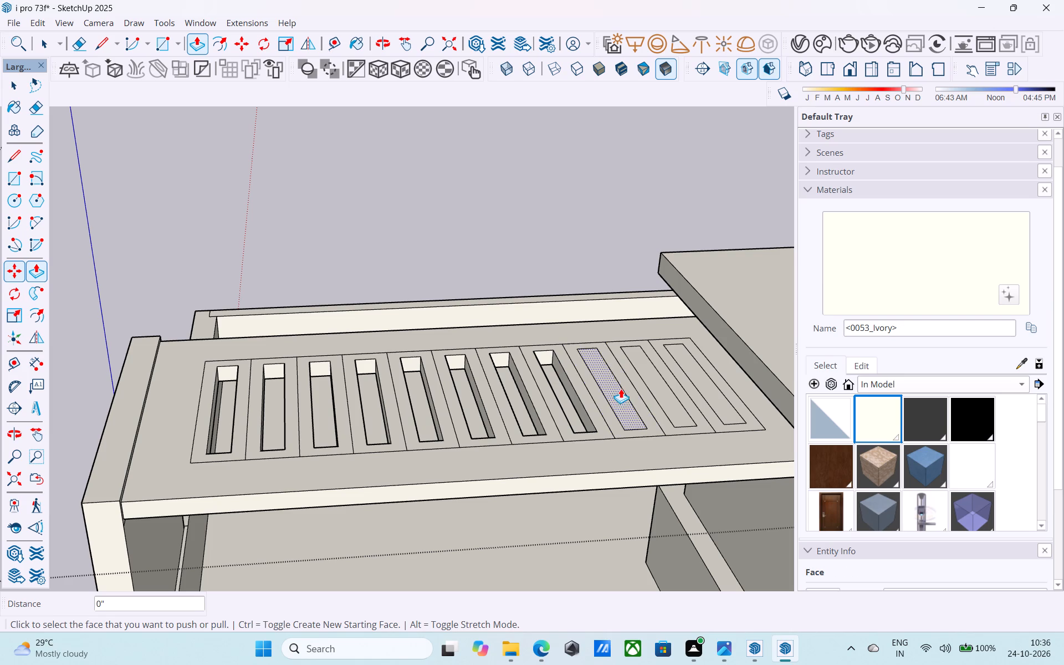
pyautogui.doubleClick(620, 389)
pyautogui.doubleClick(662, 396)
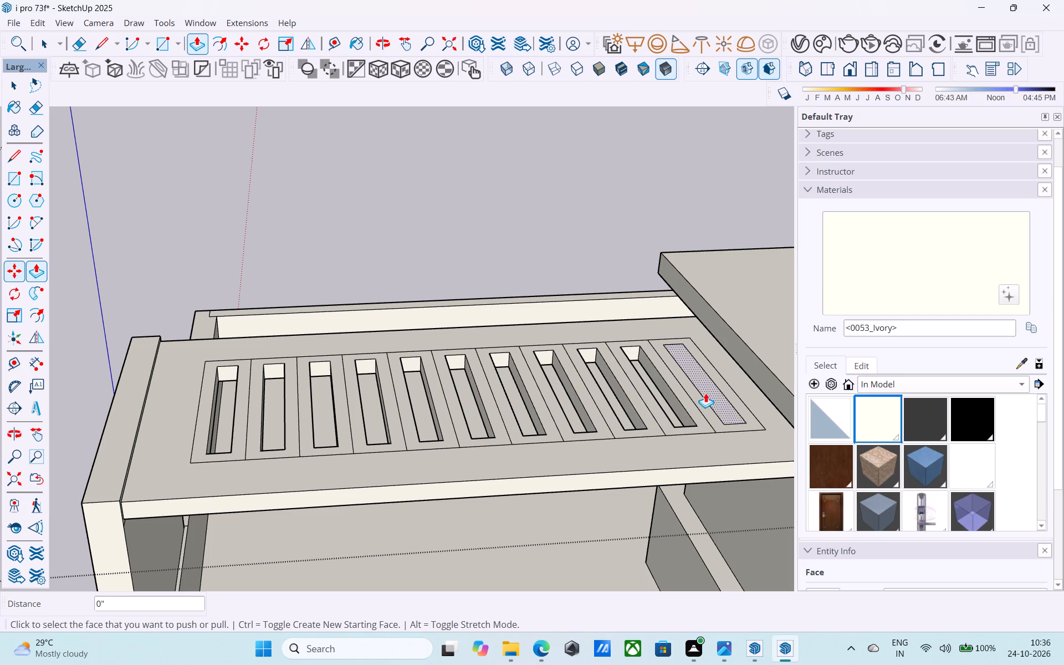
pyautogui.doubleClick(705, 393)
# Save the model with the slotted terrace slab.
pyautogui.scroll(-5, 578, 357)
pyautogui.moveTo(562, 365); pyautogui.dragTo(546, 301, button='middle')
pyautogui.hotkey('ctrl', 's')
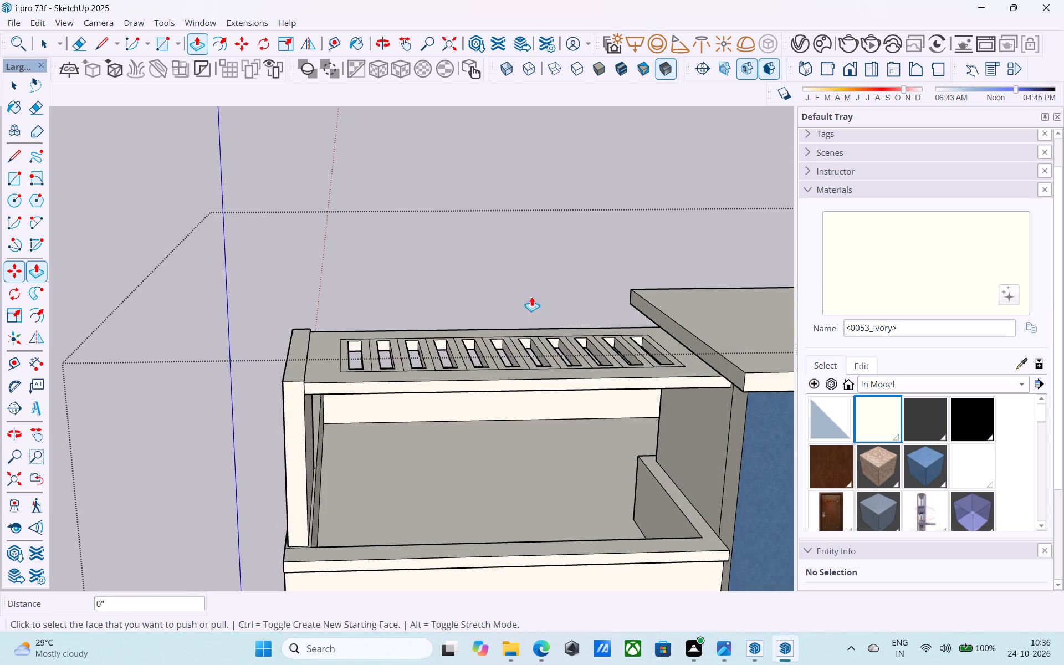
pyautogui.press('space')
pyautogui.scroll(-6, 493, 265)
pyautogui.moveTo(485, 366); pyautogui.dragTo(451, 295, button='middle')
pyautogui.scroll(-5, 443, 281)
pyautogui.moveTo(463, 288); pyautogui.dragTo(461, 313, button='middle')
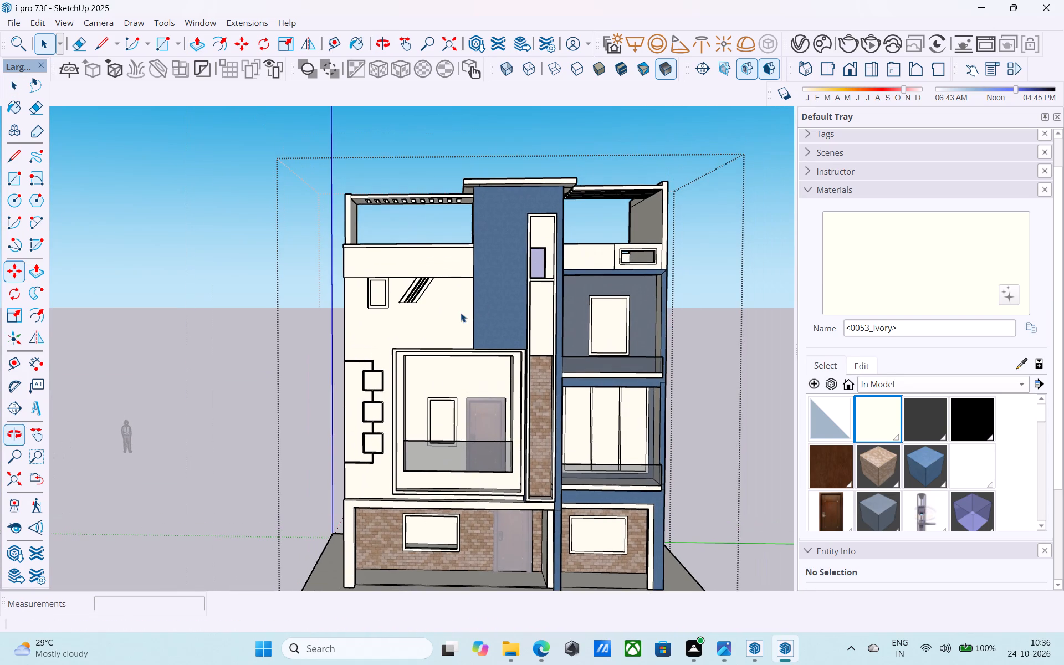
pyautogui.hotkey('ctrl', 's')
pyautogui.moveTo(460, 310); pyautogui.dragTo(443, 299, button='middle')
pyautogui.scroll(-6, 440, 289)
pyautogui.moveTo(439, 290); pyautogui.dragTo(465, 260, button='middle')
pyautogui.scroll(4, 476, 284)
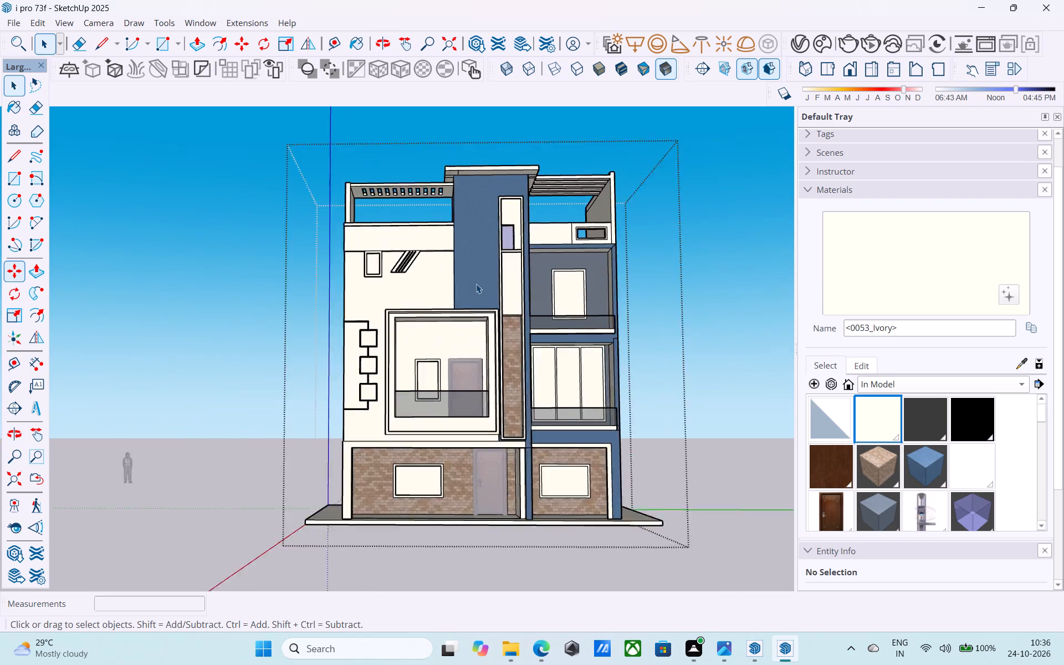
# Push/Pull the top face of the blue tower's roof slab up 6".
pyautogui.scroll(2, 476, 284)
pyautogui.moveTo(475, 283); pyautogui.dragTo(489, 339, button='middle')
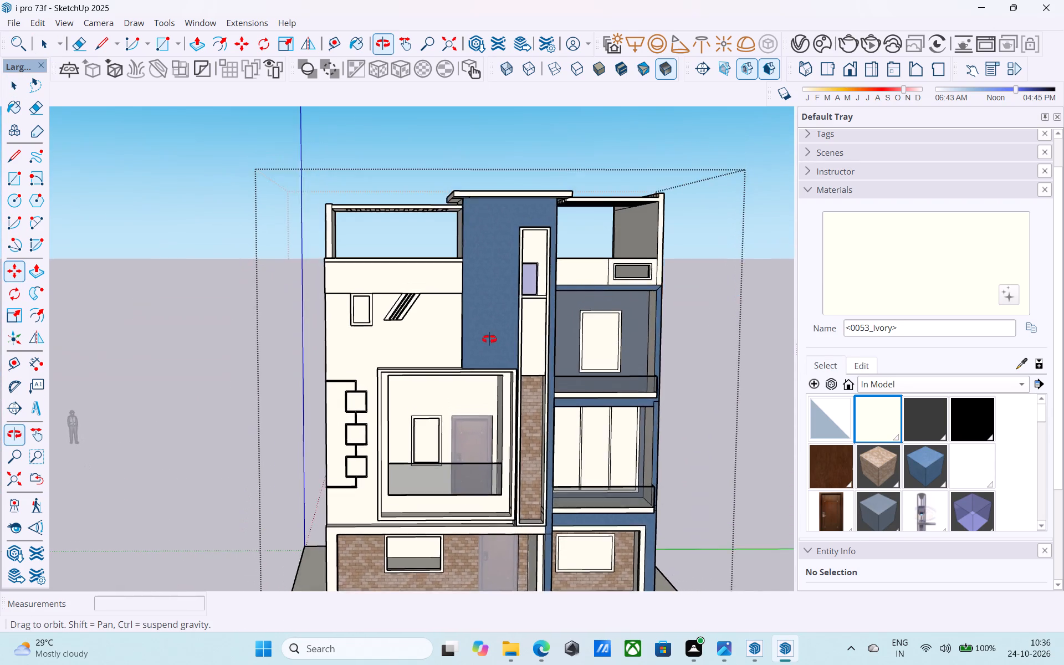
pyautogui.moveTo(489, 339); pyautogui.dragTo(499, 357, button='middle')
pyautogui.scroll(4, 551, 236)
pyautogui.moveTo(523, 218); pyautogui.dragTo(510, 320, button='middle')
pyautogui.click(503, 259)
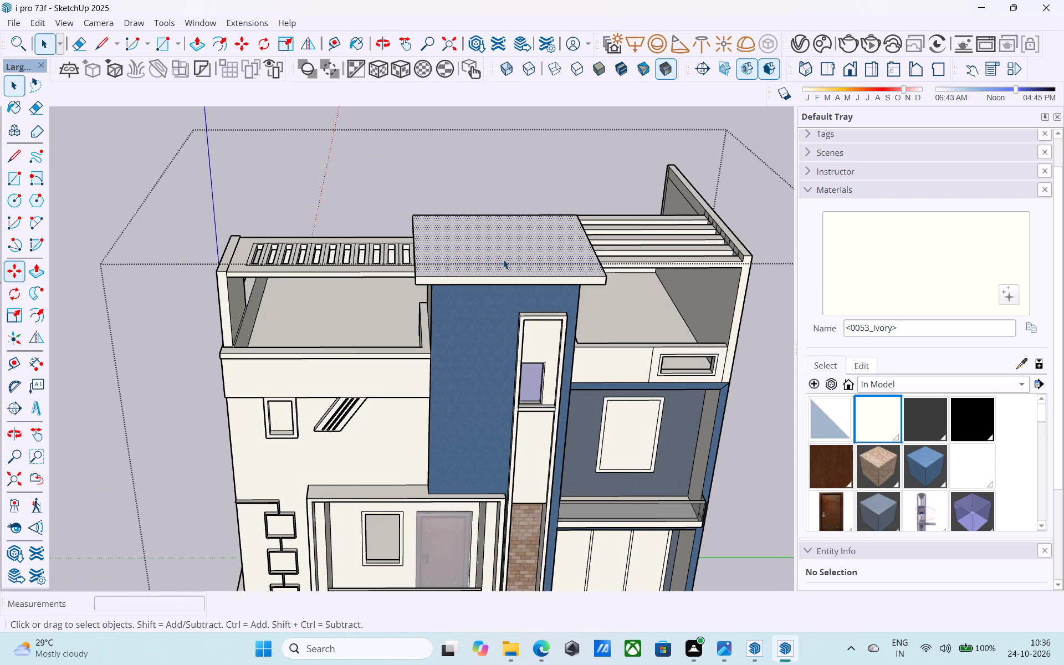
pyautogui.scroll(3, 503, 259)
pyautogui.press('p')
pyautogui.click(503, 259)
pyautogui.write('6"')
pyautogui.press('Return')
pyautogui.press('space')
# Offset the outline of the tower roof slab's front face 2" inward.
pyautogui.moveTo(505, 257); pyautogui.dragTo(510, 217, button='middle')
pyautogui.scroll(3, 499, 227)
pyautogui.click(499, 227)
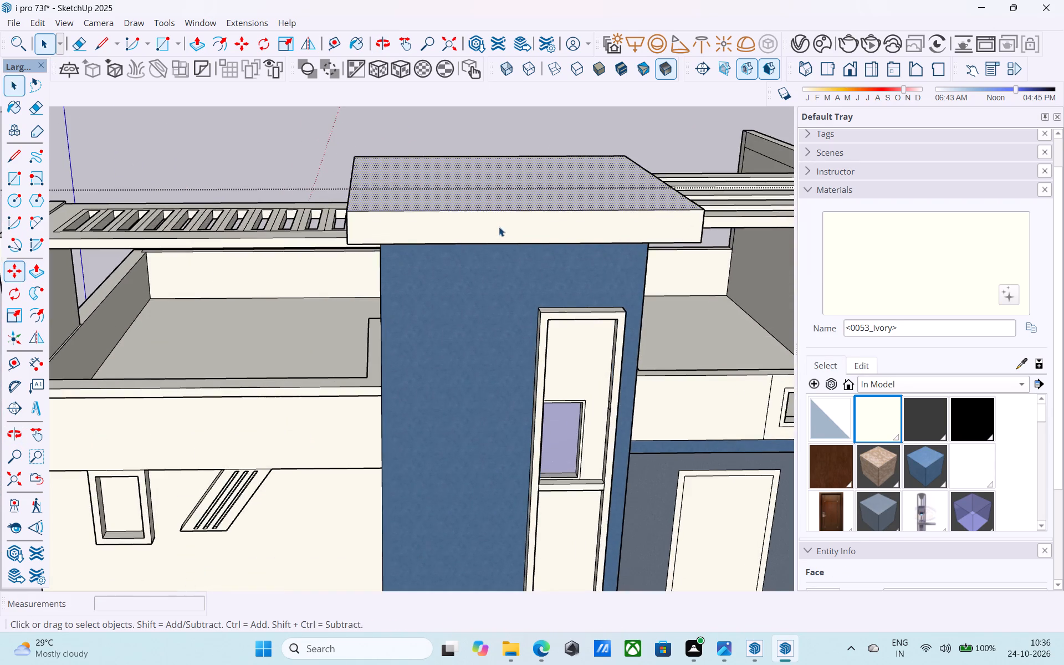
pyautogui.press('f')
pyautogui.click(499, 227)
pyautogui.write('1"')
pyautogui.press('Return')
pyautogui.write('2"')
pyautogui.press('Return')
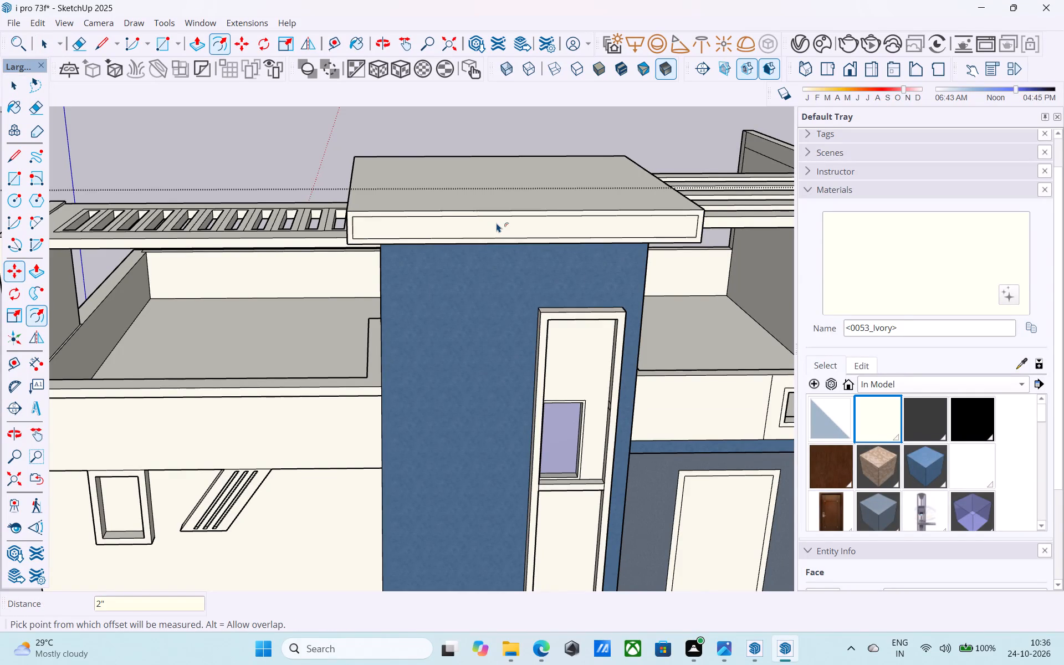
pyautogui.press('space')
# Push/Pull the border around the tower roof slab's front face 2" outward to form a raised frame.
pyautogui.scroll(2, 497, 223)
pyautogui.click(500, 212)
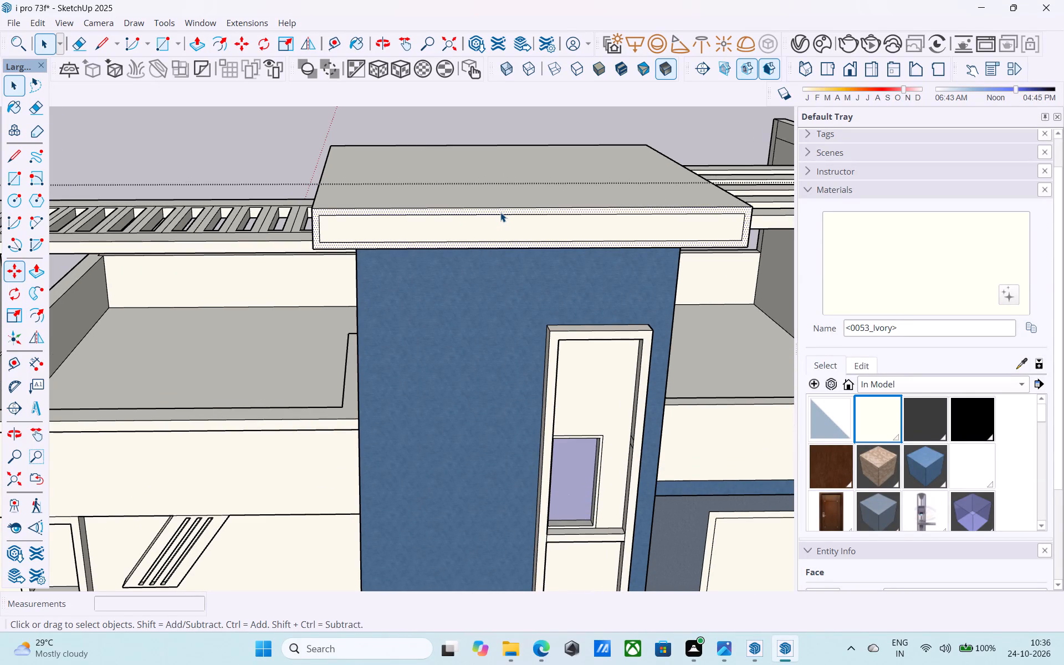
pyautogui.press('p')
pyautogui.click(500, 212)
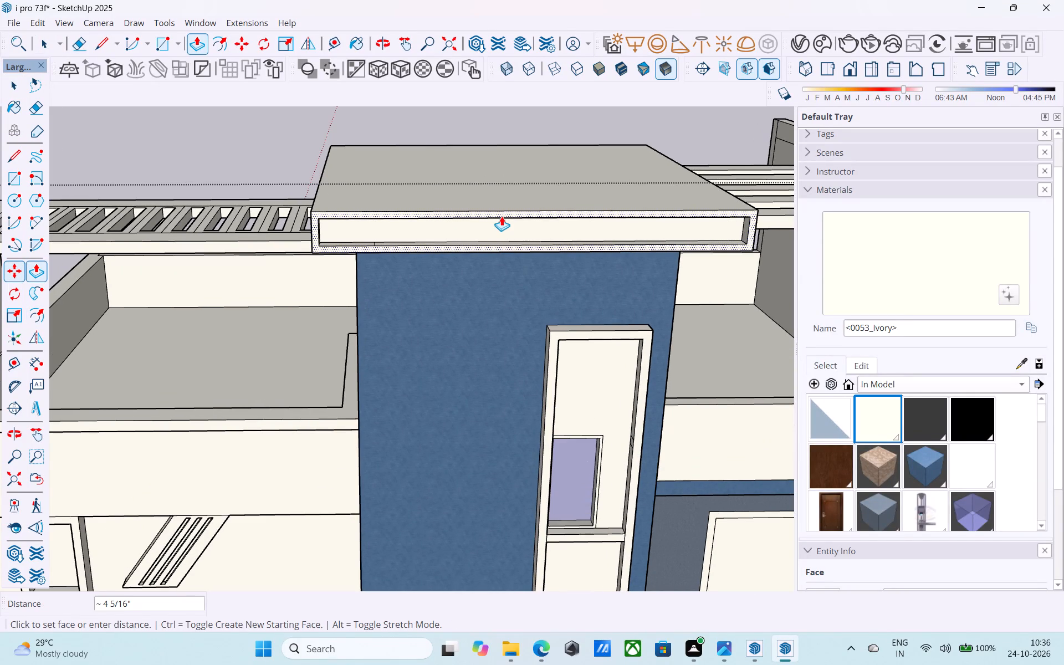
pyautogui.press('2')
pyautogui.hotkey('shift', '"')
pyautogui.press('Return')
pyautogui.press('space')
# Save the model with the thickened, framed tower roof slab.
pyautogui.moveTo(502, 239); pyautogui.dragTo(492, 207, button='middle')
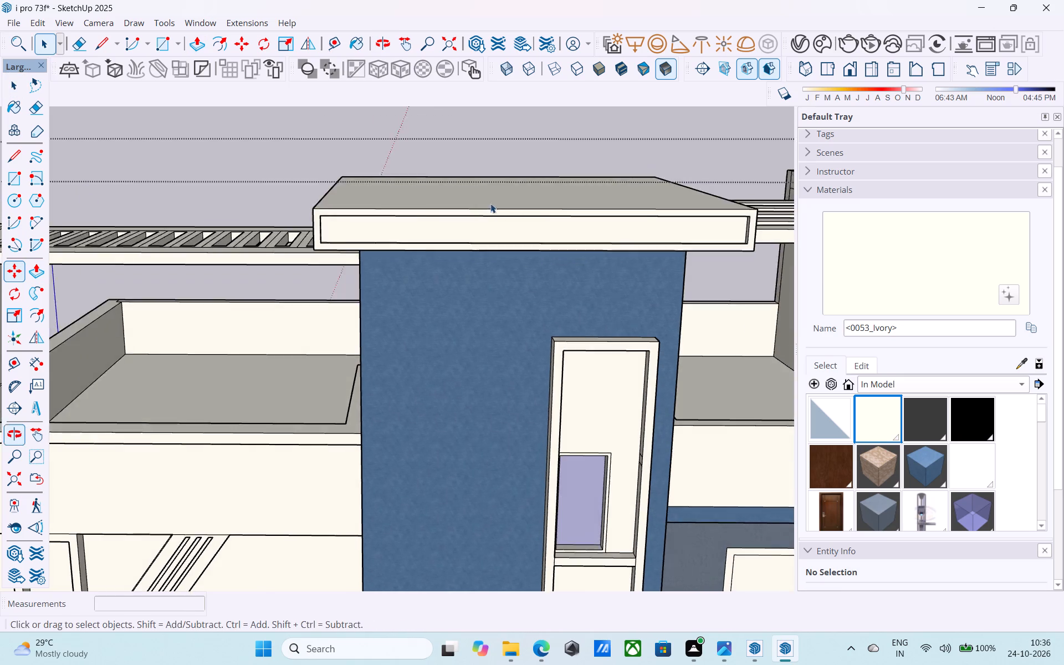
pyautogui.scroll(-11, 490, 203)
pyautogui.moveTo(511, 254); pyautogui.dragTo(507, 198, button='middle')
pyautogui.scroll(-4, 504, 195)
pyautogui.moveTo(505, 254); pyautogui.dragTo(498, 266, button='middle')
pyautogui.scroll(1, 498, 267)
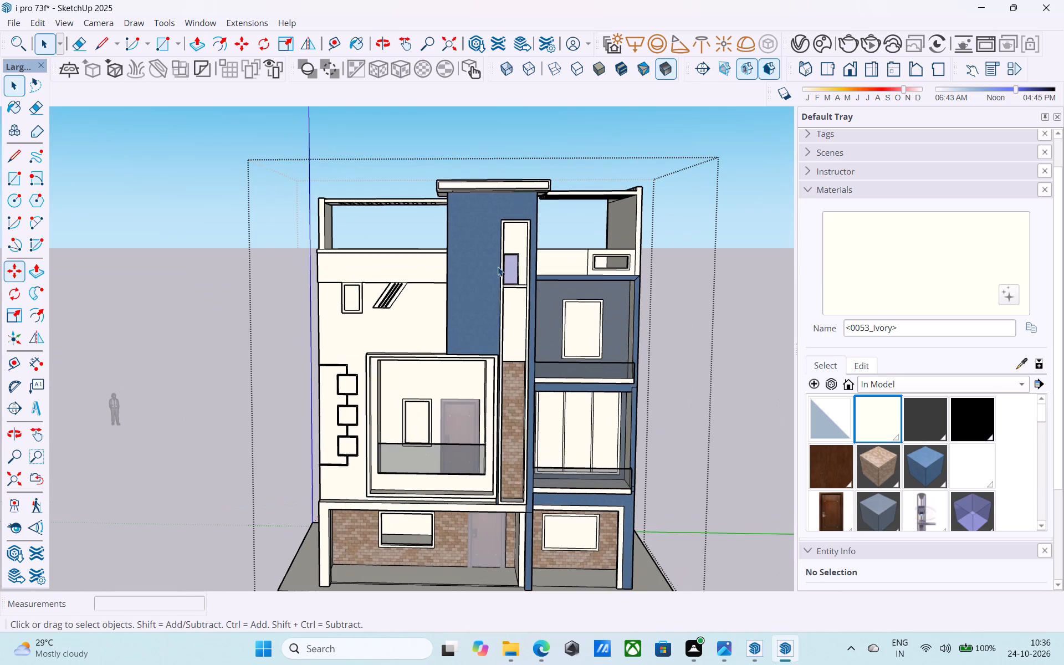
pyautogui.hotkey('ctrl', 's')
pyautogui.press('space')
# Offset the outer edges of the ground slab's top face 6" inward to outline a boundary wall.
pyautogui.scroll(-5, 499, 263)
pyautogui.moveTo(501, 288); pyautogui.dragTo(509, 277, button='middle')
pyautogui.moveTo(509, 277); pyautogui.dragTo(510, 272, button='middle')
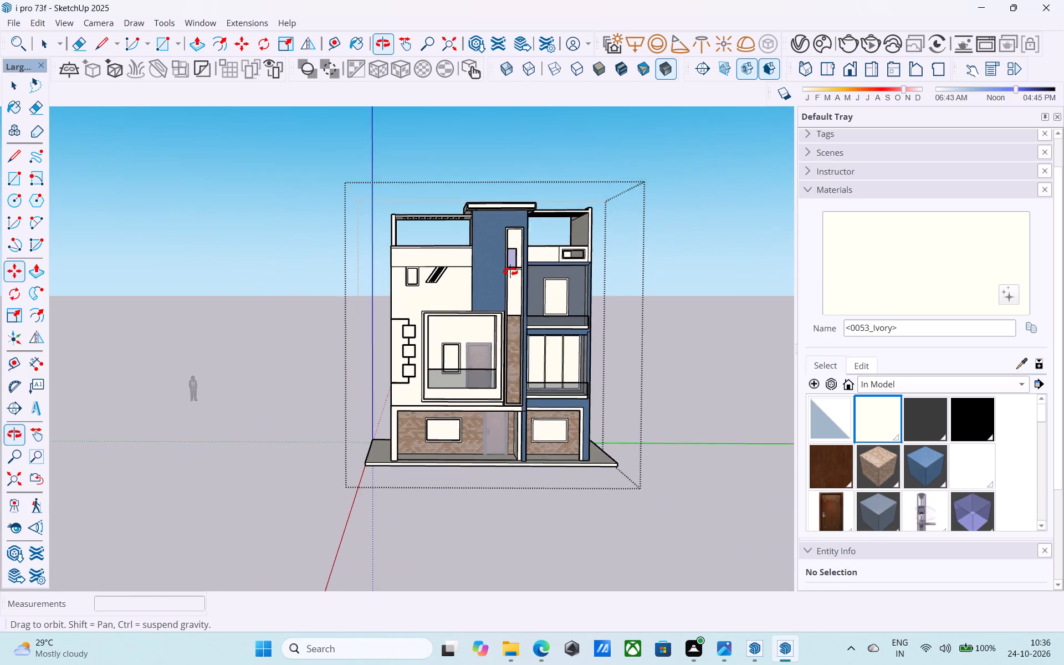
pyautogui.moveTo(510, 272); pyautogui.dragTo(503, 264, button='middle')
pyautogui.scroll(-4, 507, 252)
pyautogui.moveTo(507, 252); pyautogui.dragTo(494, 434, button='middle')
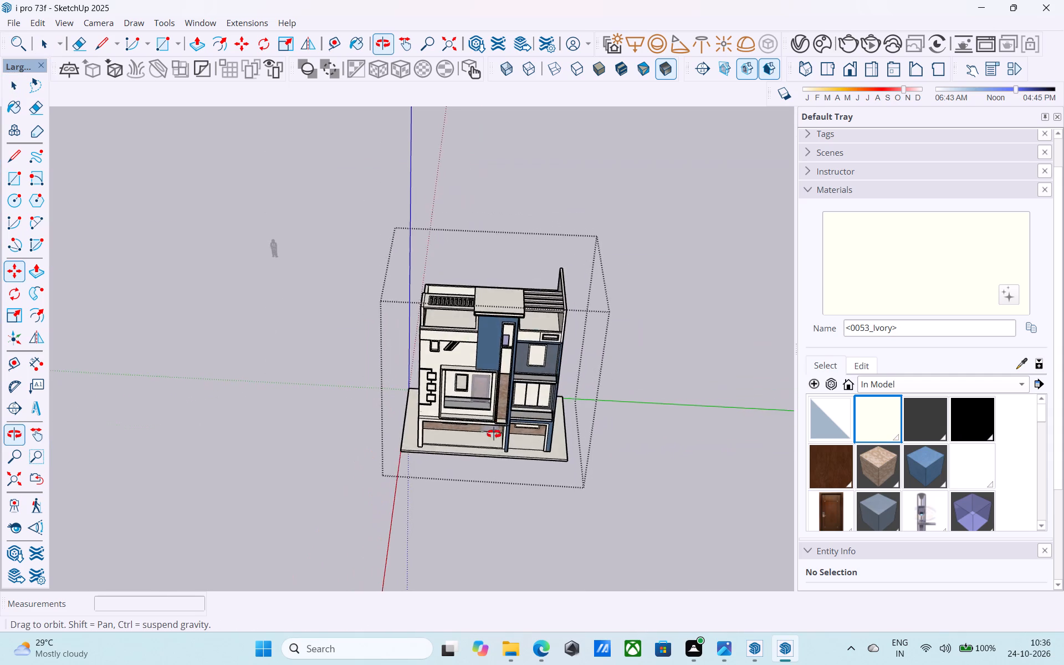
pyautogui.moveTo(494, 434); pyautogui.dragTo(524, 461, button='middle')
pyautogui.scroll(12, 504, 459)
pyautogui.click(340, 430)
pyautogui.scroll(4, 341, 423)
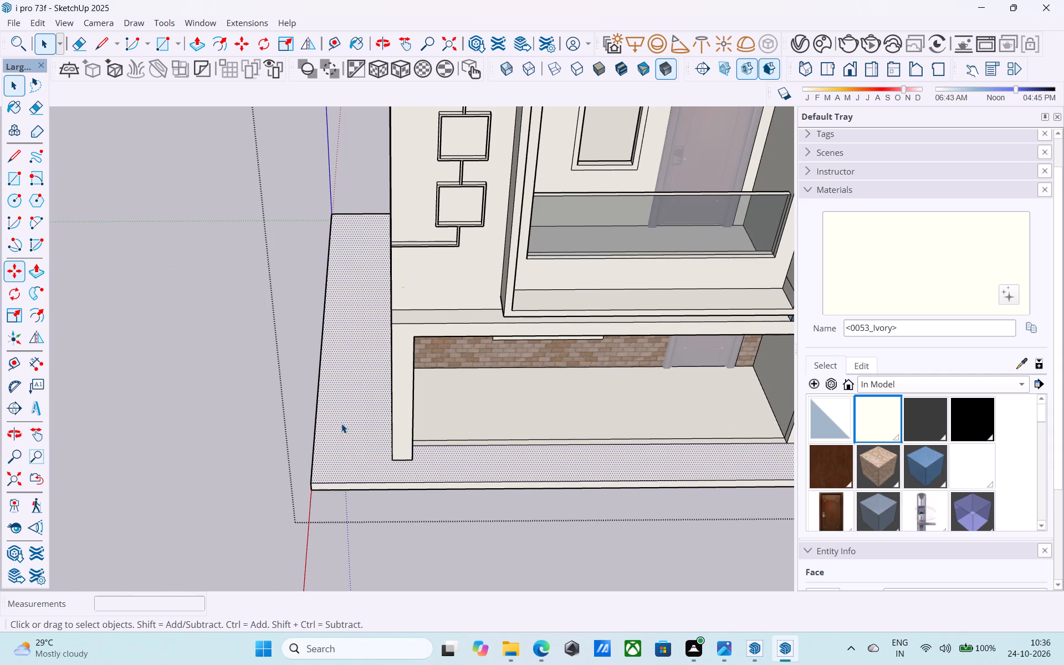
pyautogui.press('f')
pyautogui.click(341, 423)
pyautogui.press('6')
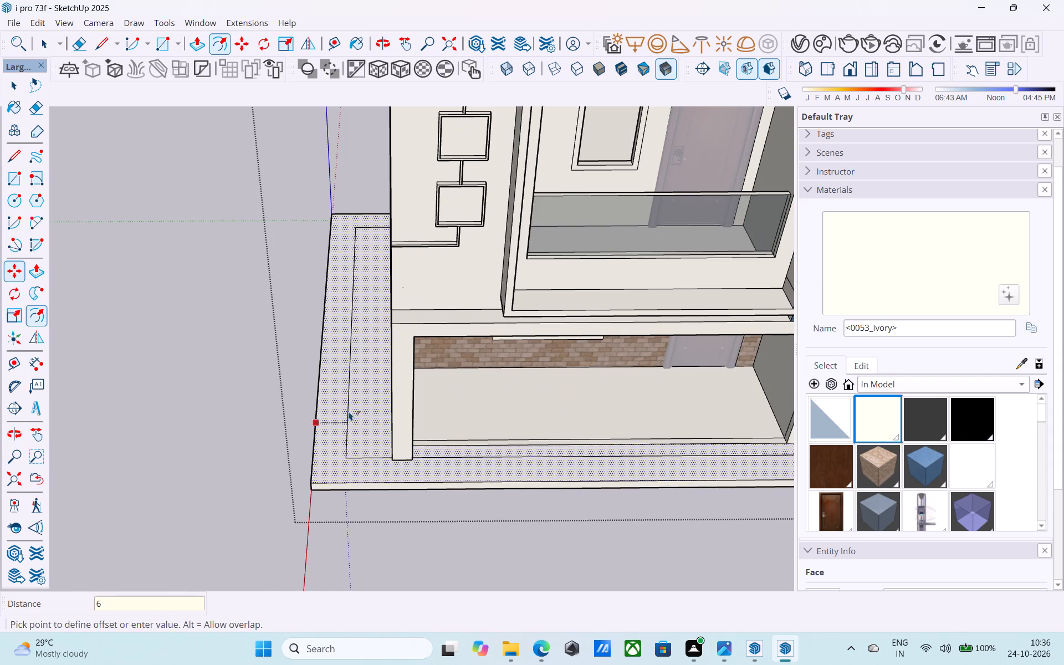
pyautogui.hotkey('shift', '"')
pyautogui.press('Return')
pyautogui.press('space')
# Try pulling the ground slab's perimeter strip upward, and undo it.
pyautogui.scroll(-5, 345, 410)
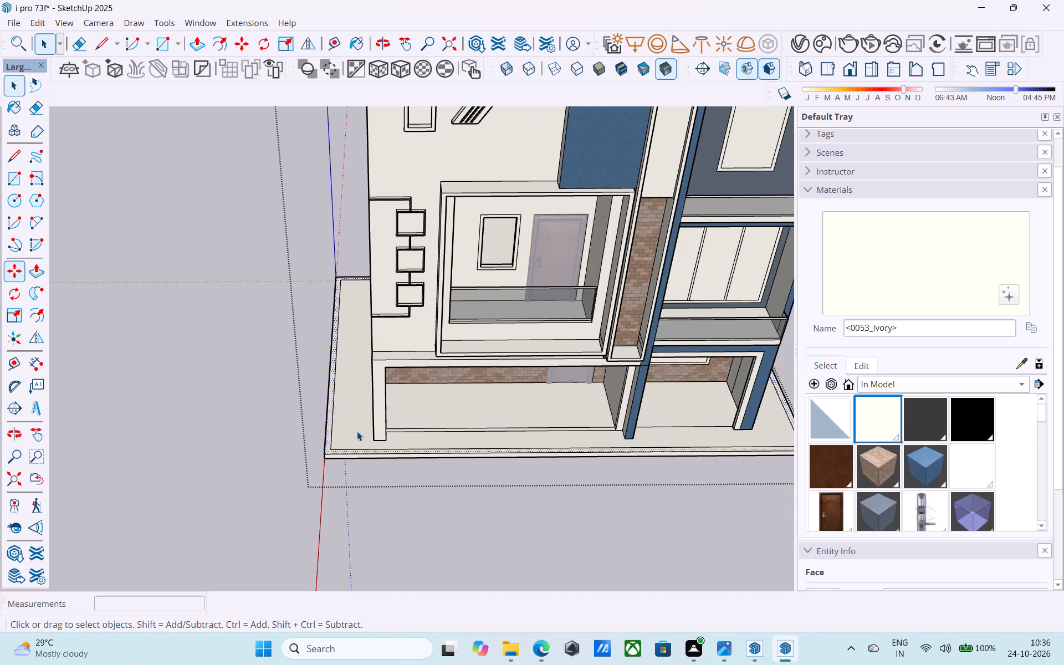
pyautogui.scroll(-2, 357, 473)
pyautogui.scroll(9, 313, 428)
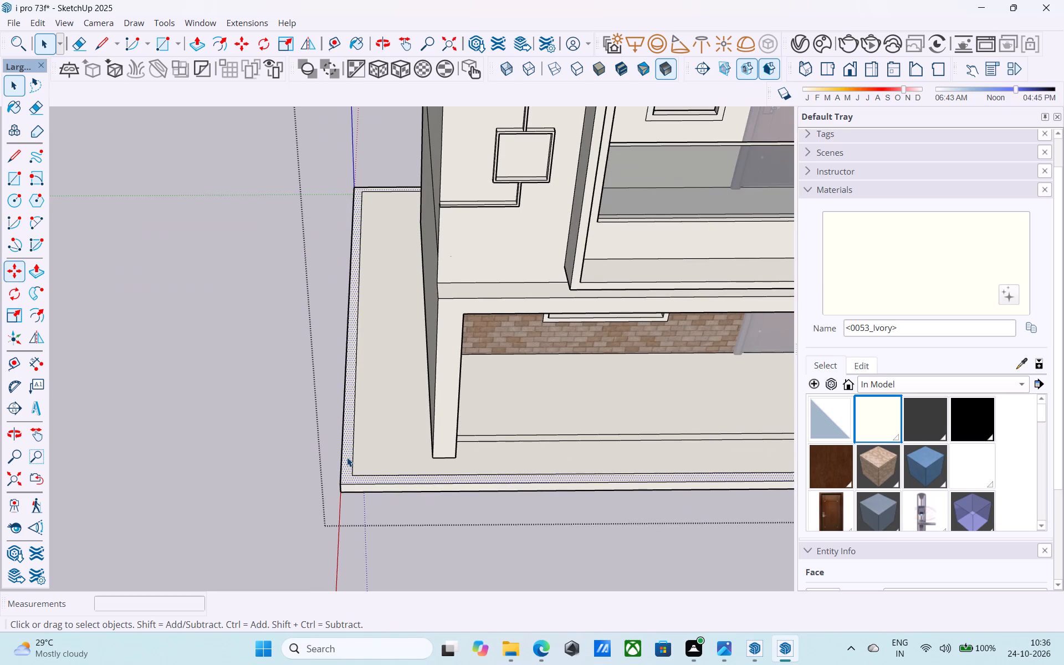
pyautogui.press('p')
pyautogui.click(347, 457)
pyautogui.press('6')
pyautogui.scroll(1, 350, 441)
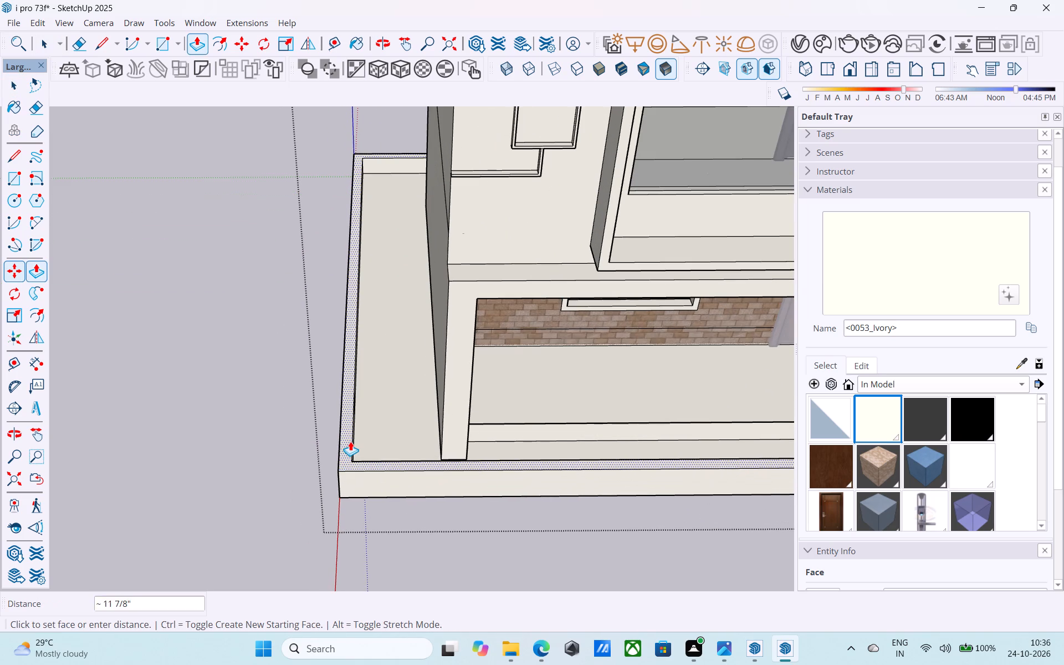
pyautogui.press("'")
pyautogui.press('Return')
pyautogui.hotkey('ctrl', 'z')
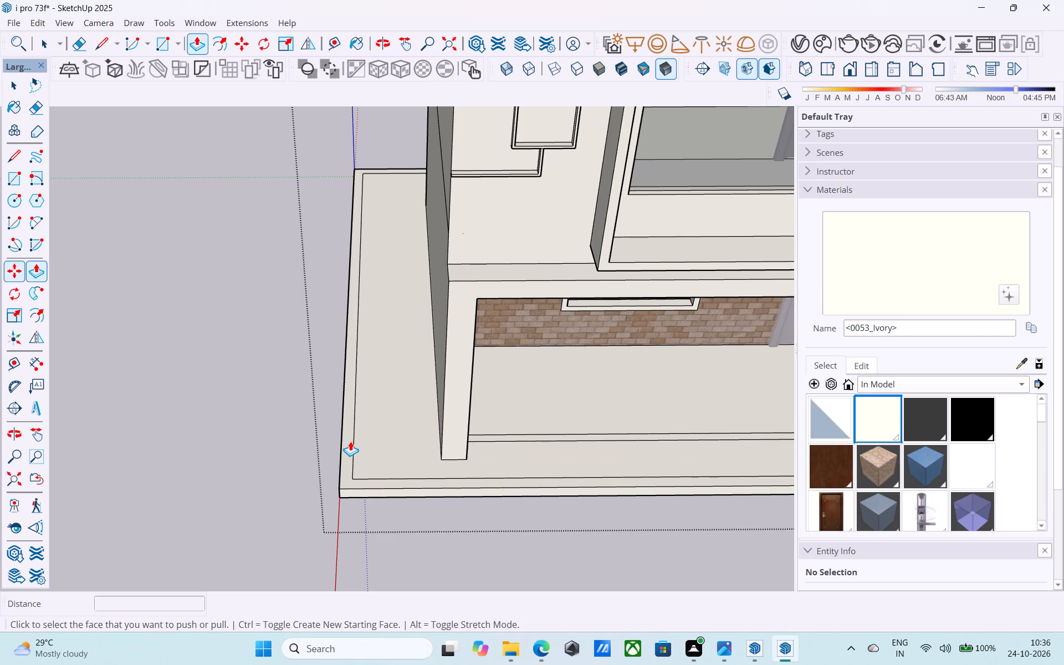
# Push/Pull the ground slab's perimeter strip up 6' to form the compound wall.
pyautogui.press('space')
pyautogui.click(350, 441)
pyautogui.scroll(1, 349, 441)
pyautogui.press('p')
pyautogui.click(349, 441)
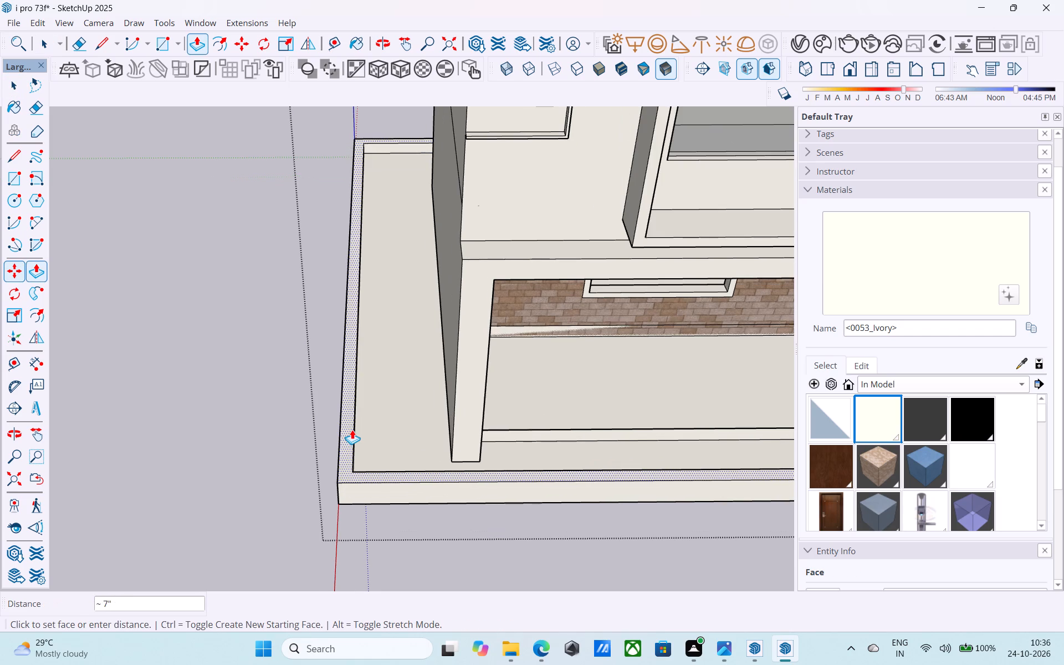
pyautogui.write("6'")
pyautogui.press('Return')
pyautogui.press('space')
# Draw a line across the front compound wall's top, in line with the inner edge of the porch's corner column.
pyautogui.scroll(-7, 348, 431)
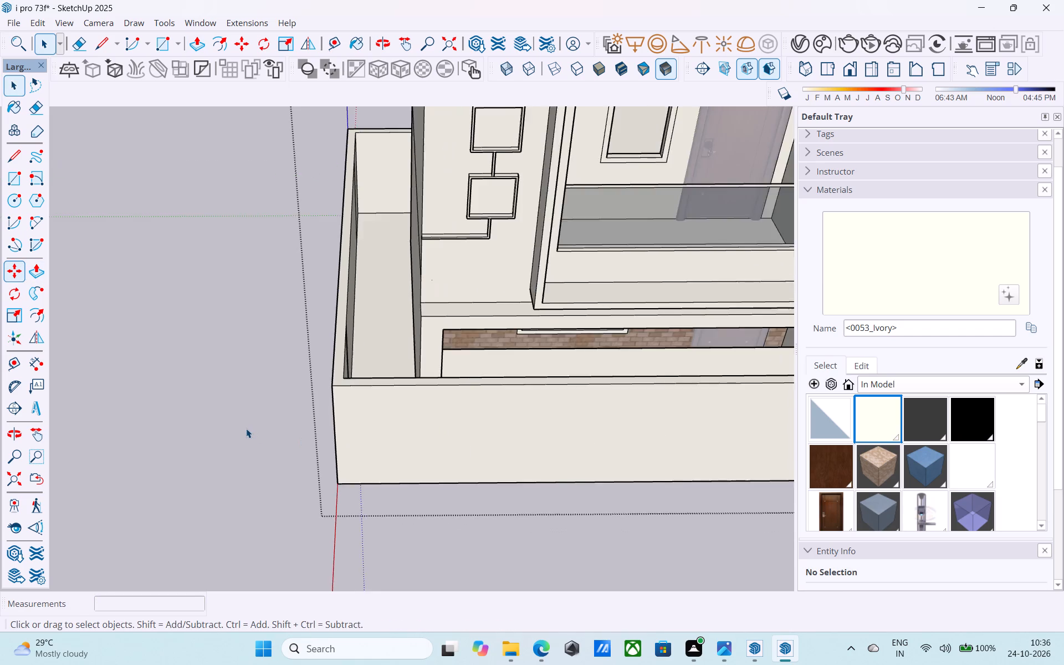
pyautogui.scroll(-2, 246, 428)
pyautogui.moveTo(252, 443); pyautogui.dragTo(306, 447, button='middle')
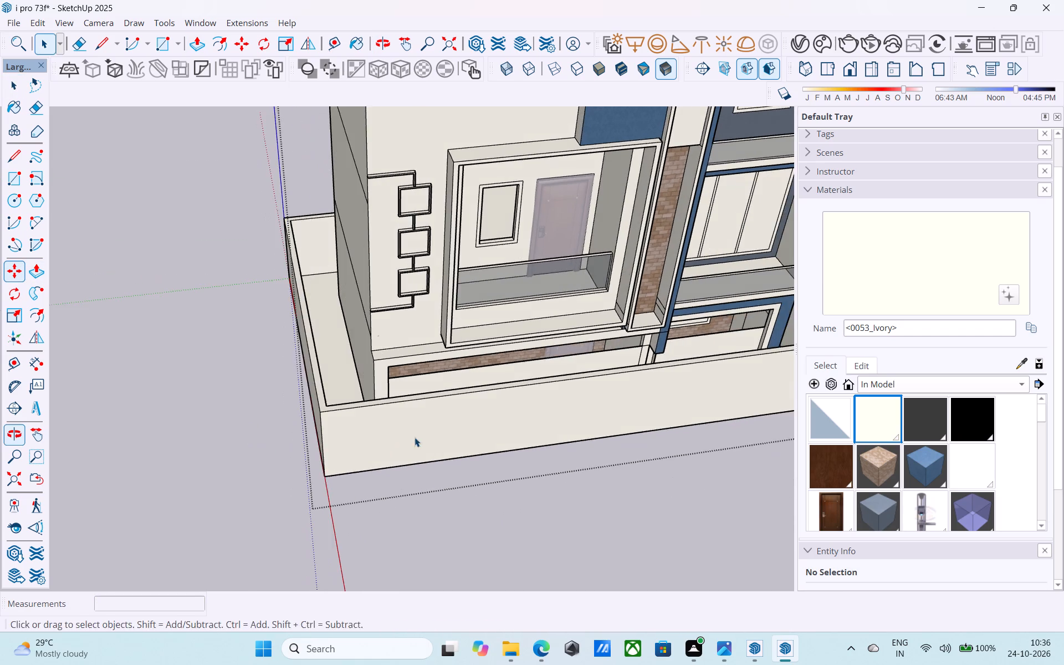
pyautogui.moveTo(418, 429); pyautogui.dragTo(392, 456, button='middle')
pyautogui.scroll(7, 393, 445)
pyautogui.press('l')
pyautogui.scroll(3, 398, 391)
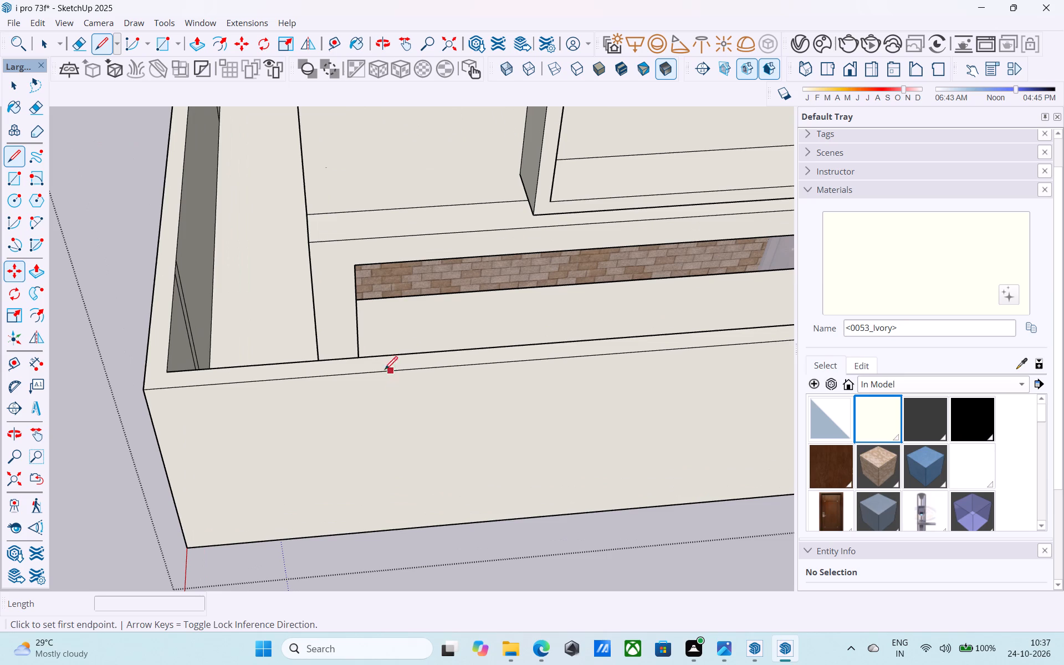
pyautogui.click(362, 356)
pyautogui.click(365, 374)
pyautogui.scroll(-5, 215, 399)
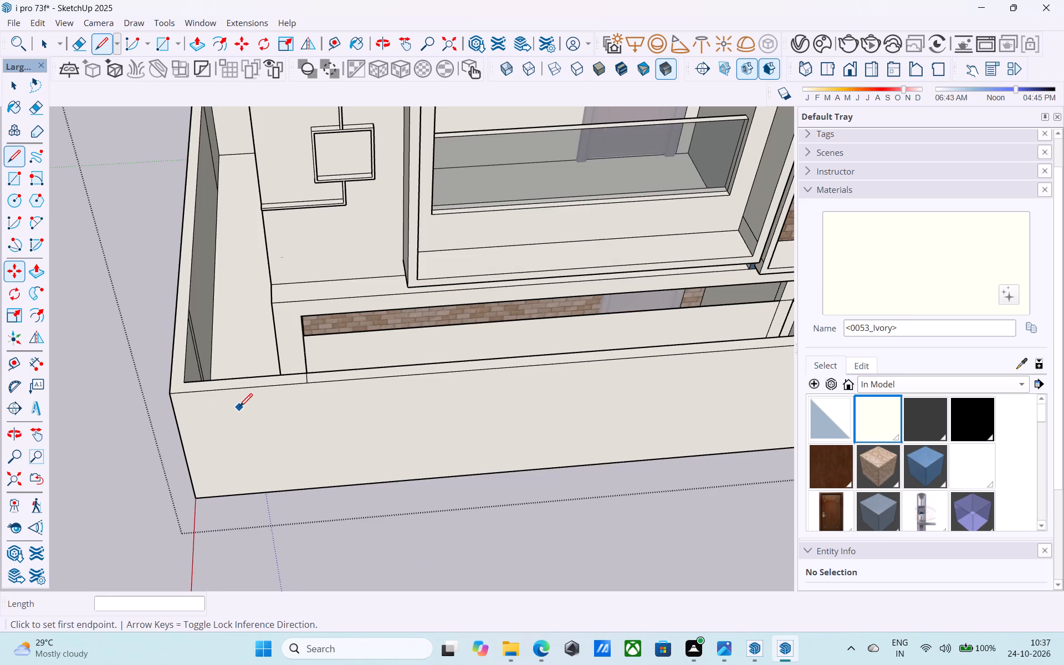
# Copy the cross line 15' along the front wall's top to mark the gate opening.
pyautogui.scroll(-6, 239, 408)
pyautogui.moveTo(252, 424); pyautogui.dragTo(254, 381, button='middle')
pyautogui.scroll(5, 281, 393)
pyautogui.press('space')
pyautogui.scroll(4, 280, 381)
pyautogui.click(272, 365)
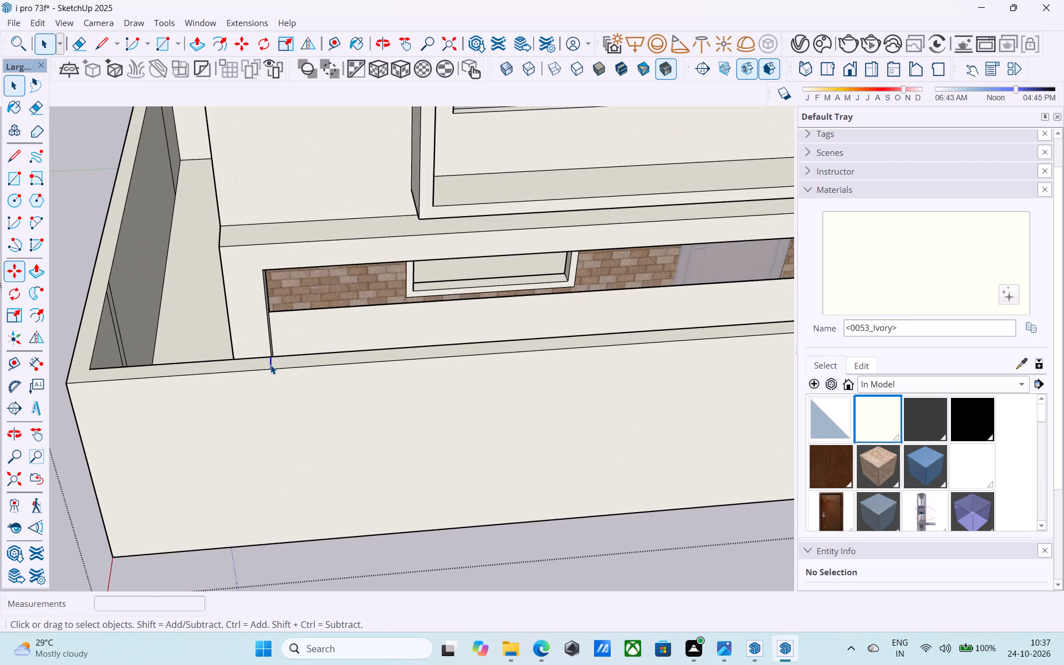
pyautogui.press('m')
pyautogui.click(274, 375)
pyautogui.scroll(-6, 286, 375)
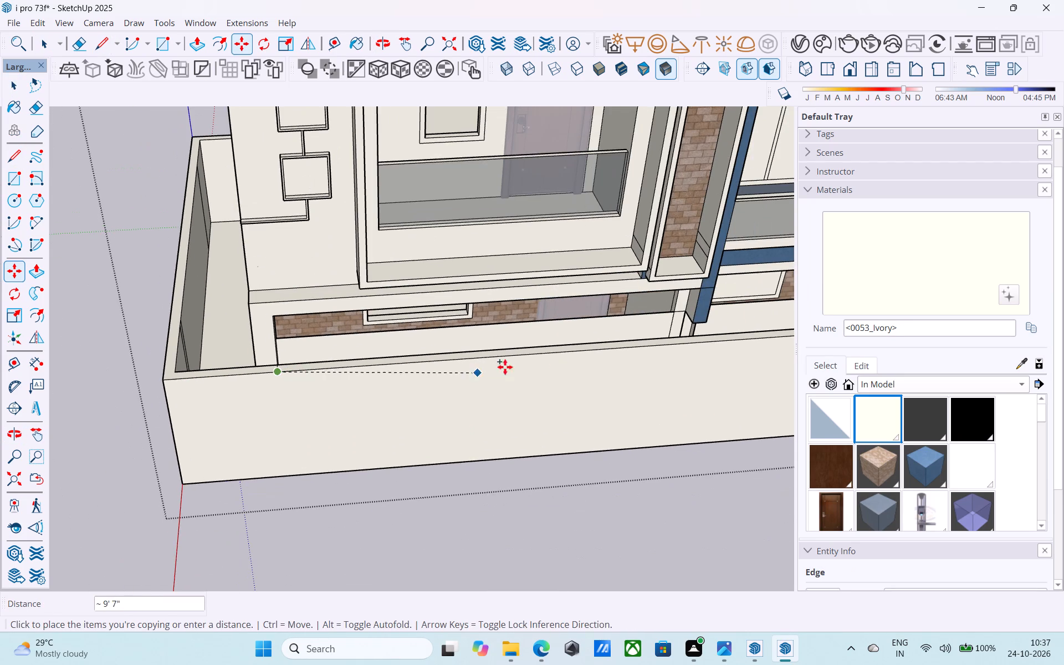
pyautogui.write("15'")
pyautogui.press('Return')
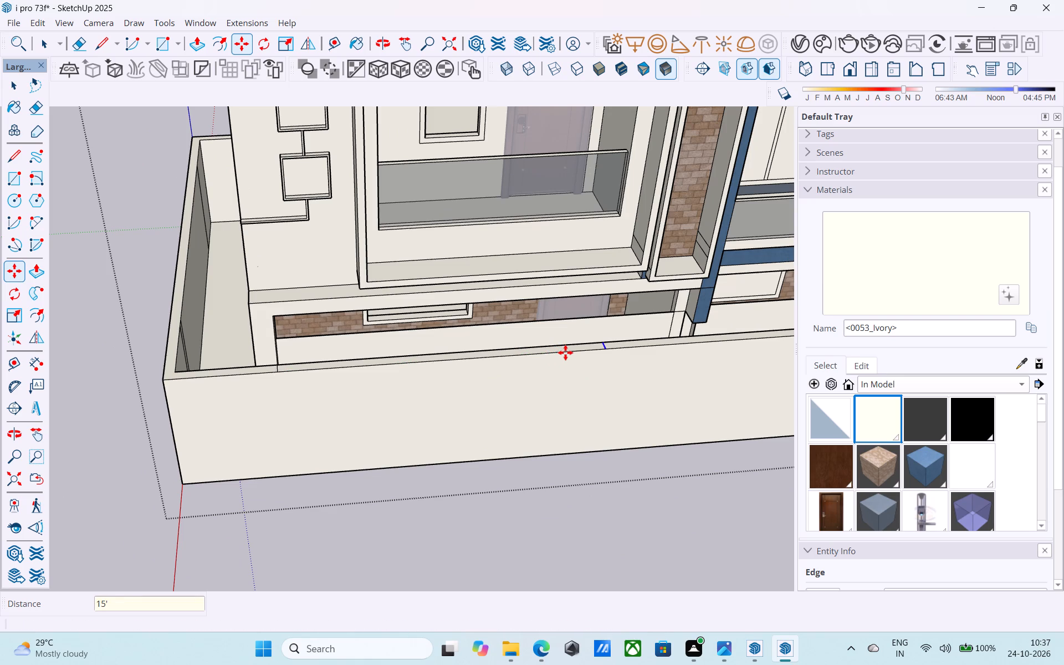
pyautogui.press('space')
# Push/Pull the marked section of the front wall's top down 6' to cut the gate opening.
pyautogui.moveTo(562, 364); pyautogui.dragTo(543, 390, button='middle')
pyautogui.scroll(3, 539, 381)
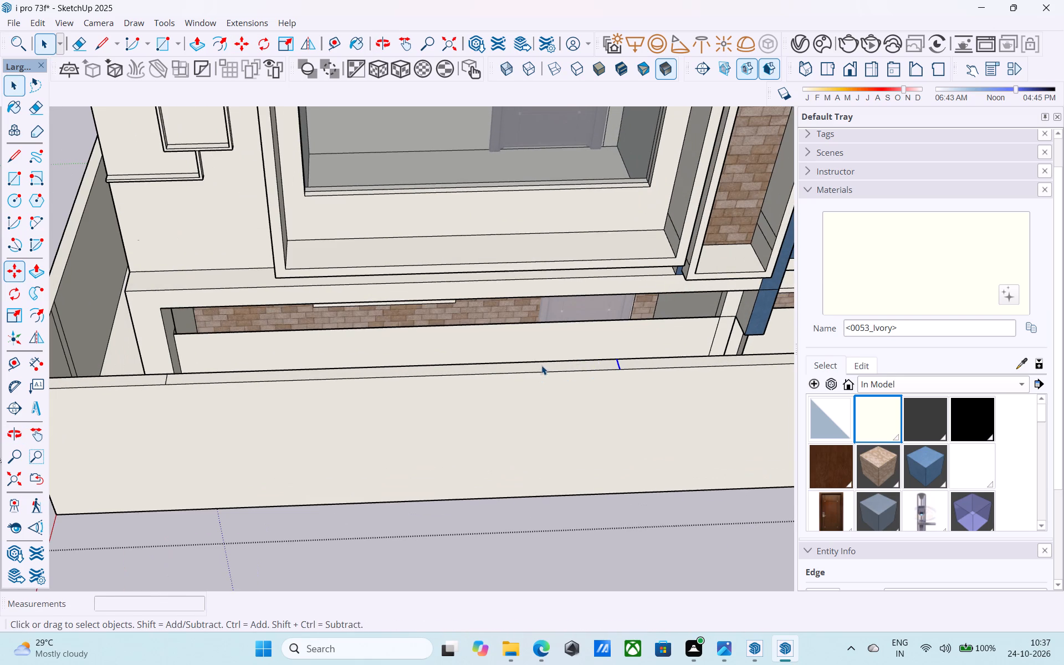
pyautogui.click(543, 365)
pyautogui.press('p')
pyautogui.click(543, 366)
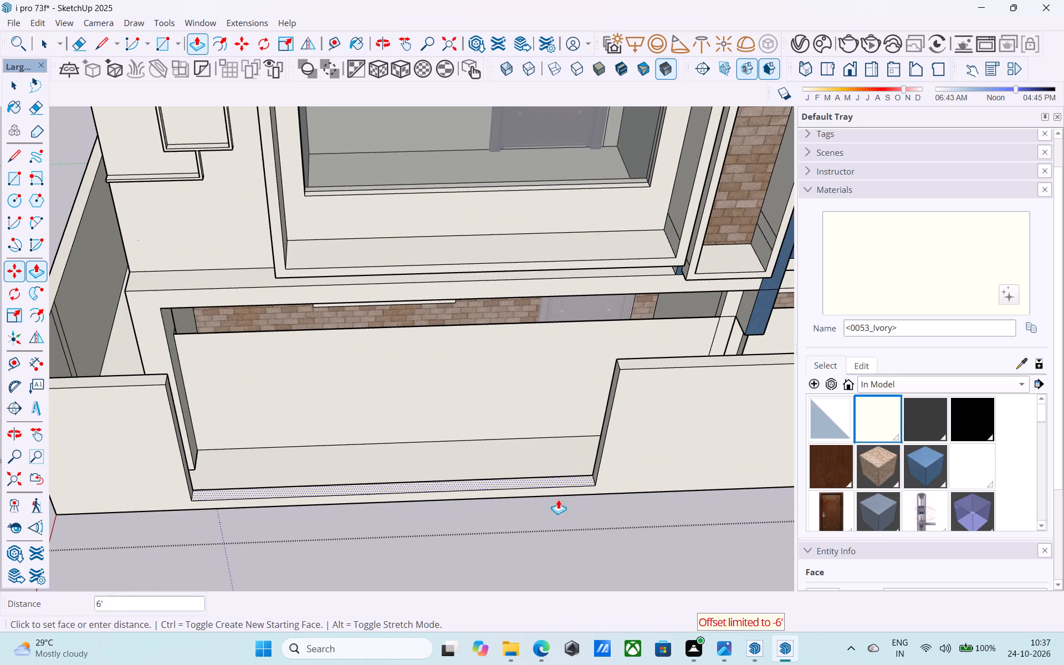
pyautogui.click(564, 522)
pyautogui.scroll(-5, 556, 507)
# Delete the leftover inner wall face and its top edge spanning the gate opening.
pyautogui.moveTo(551, 503); pyautogui.dragTo(602, 442, button='middle')
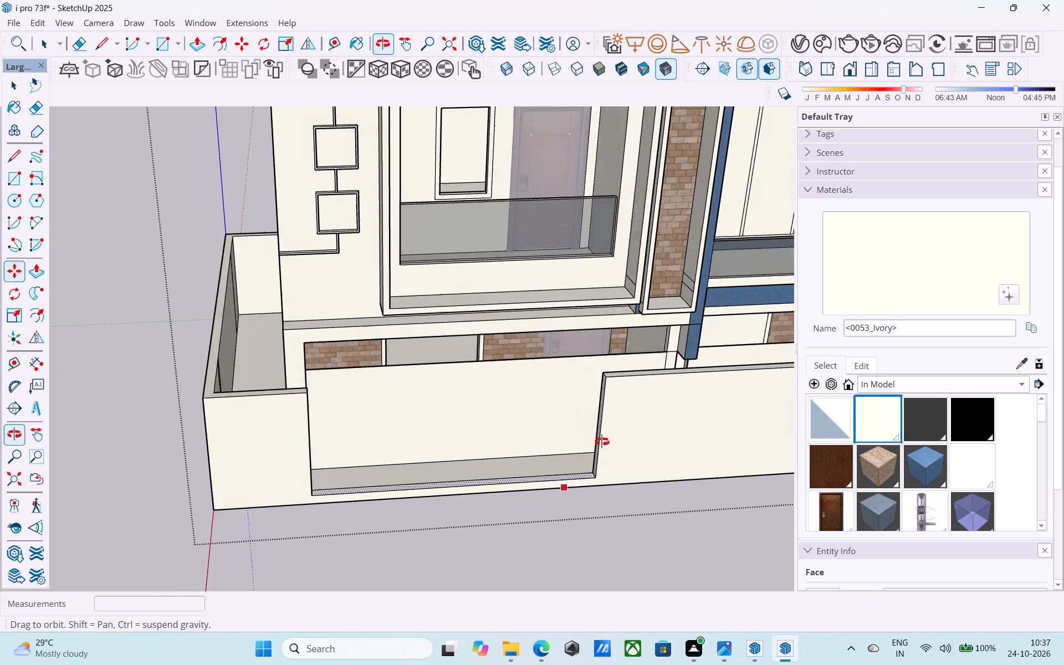
pyautogui.moveTo(602, 442); pyautogui.dragTo(838, 449, button='middle')
pyautogui.moveTo(836, 447); pyautogui.dragTo(705, 375, button='middle')
pyautogui.press('space')
pyautogui.moveTo(605, 374); pyautogui.dragTo(492, 337, button='middle')
pyautogui.scroll(4, 488, 336)
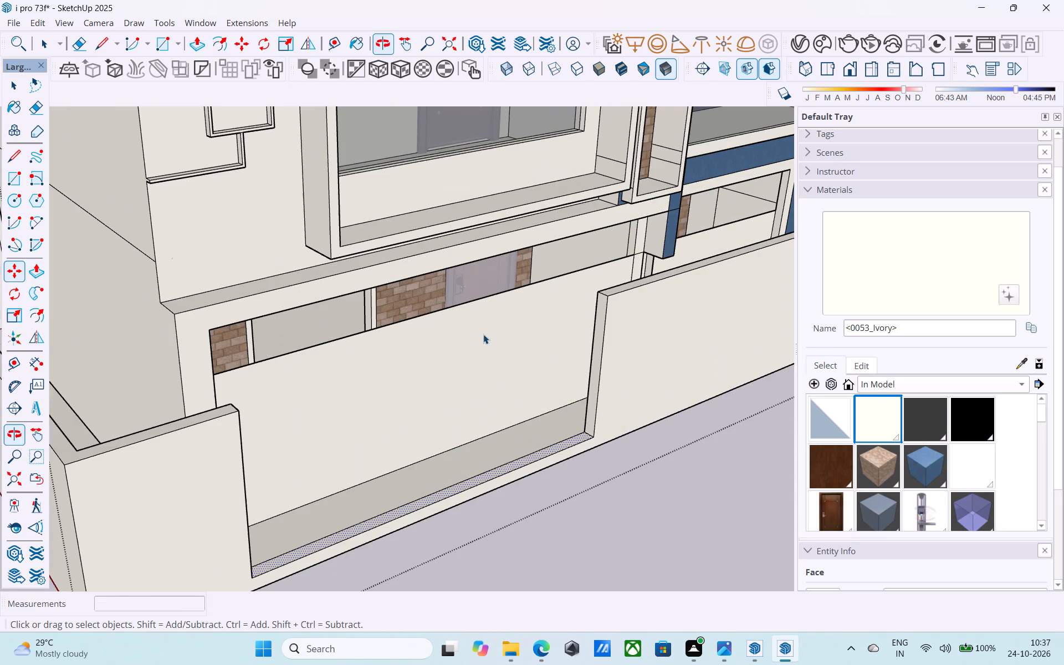
pyautogui.click(482, 334)
pyautogui.press('Delete')
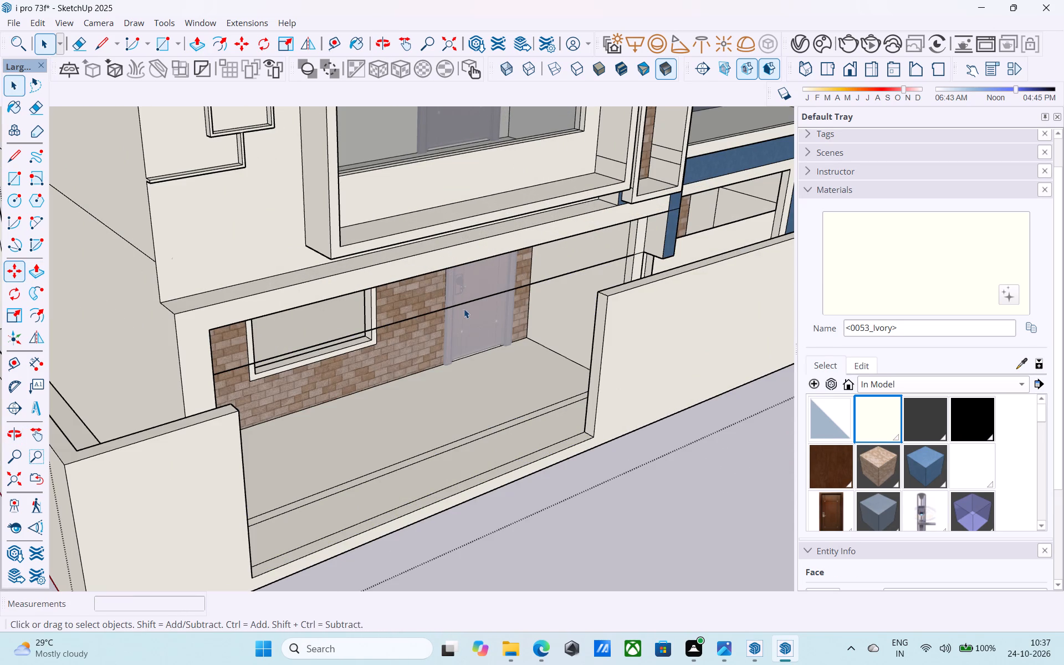
pyautogui.click(459, 304)
pyautogui.press('Delete')
# Examine the whole front elevation with the compound wall and gate opening from several angles.
pyautogui.scroll(-10, 461, 306)
pyautogui.moveTo(461, 330); pyautogui.dragTo(371, 326, button='middle')
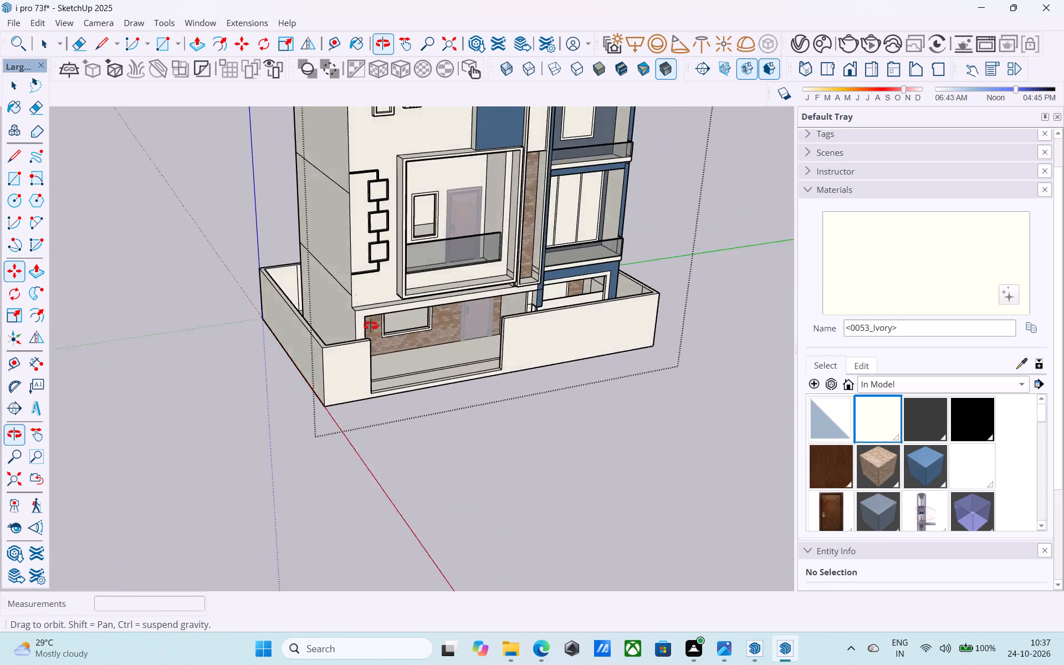
pyautogui.moveTo(371, 326); pyautogui.dragTo(320, 335, button='middle')
pyautogui.scroll(-3, 376, 318)
pyautogui.moveTo(371, 319); pyautogui.dragTo(302, 401, button='middle')
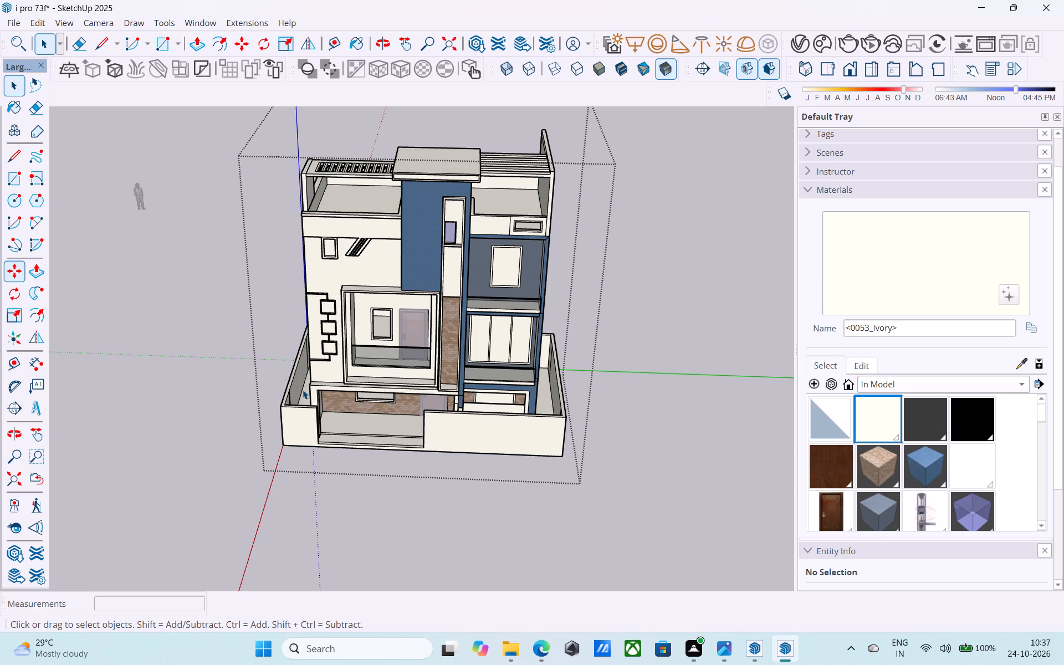
pyautogui.scroll(-5, 301, 389)
pyautogui.moveTo(300, 391); pyautogui.dragTo(347, 287, button='middle')
pyautogui.scroll(6, 376, 372)
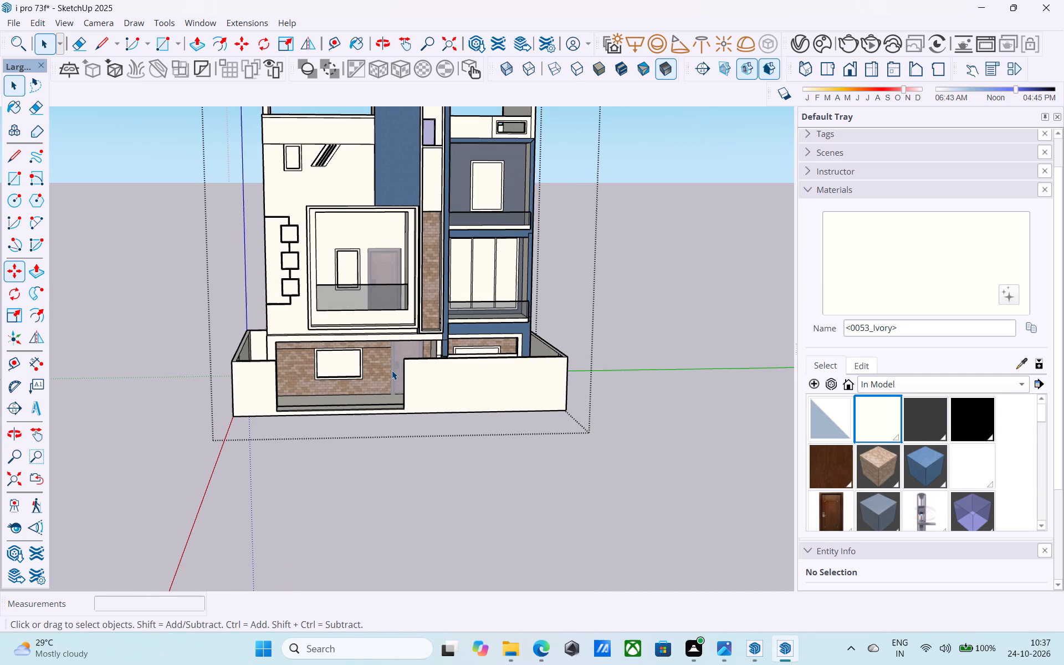
pyautogui.moveTo(393, 382); pyautogui.dragTo(423, 344, button='middle')
pyautogui.scroll(-4, 367, 369)
pyautogui.moveTo(367, 369); pyautogui.dragTo(367, 403, button='middle')
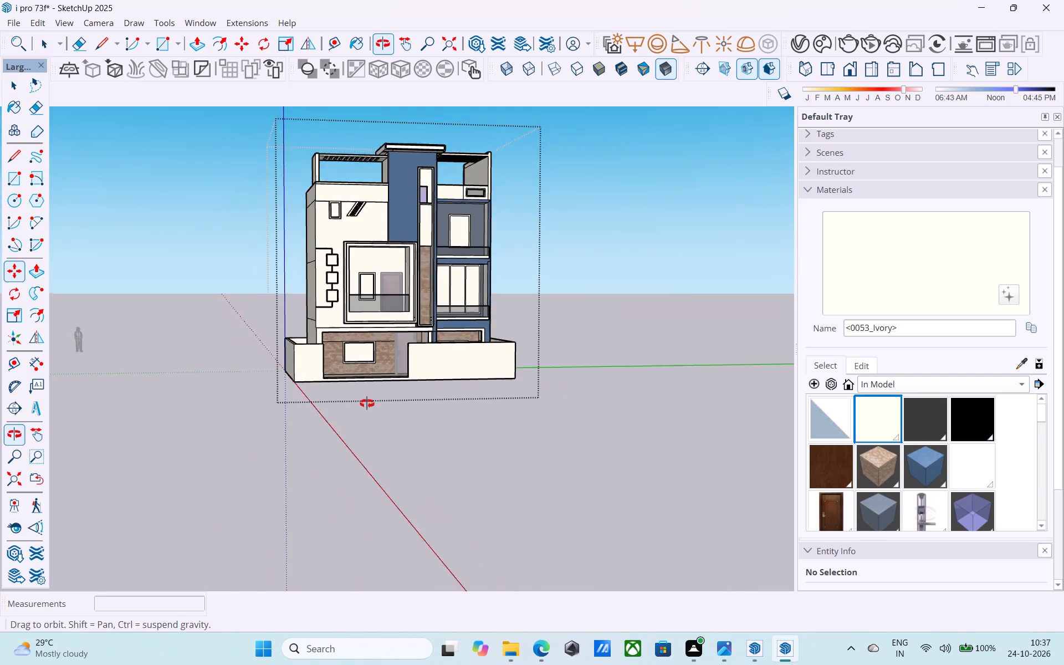
pyautogui.moveTo(367, 403); pyautogui.dragTo(361, 420, button='middle')
# Copy the gate opening's vertical edge nearest the origin 1' along the front wall and extend the copy down to the wall's base.
pyautogui.scroll(9, 341, 406)
pyautogui.moveTo(309, 381); pyautogui.dragTo(289, 403, button='middle')
pyautogui.scroll(8, 289, 396)
pyautogui.moveTo(291, 356); pyautogui.dragTo(245, 406, button='middle')
pyautogui.scroll(3, 260, 377)
pyautogui.click(258, 369)
pyautogui.press('m')
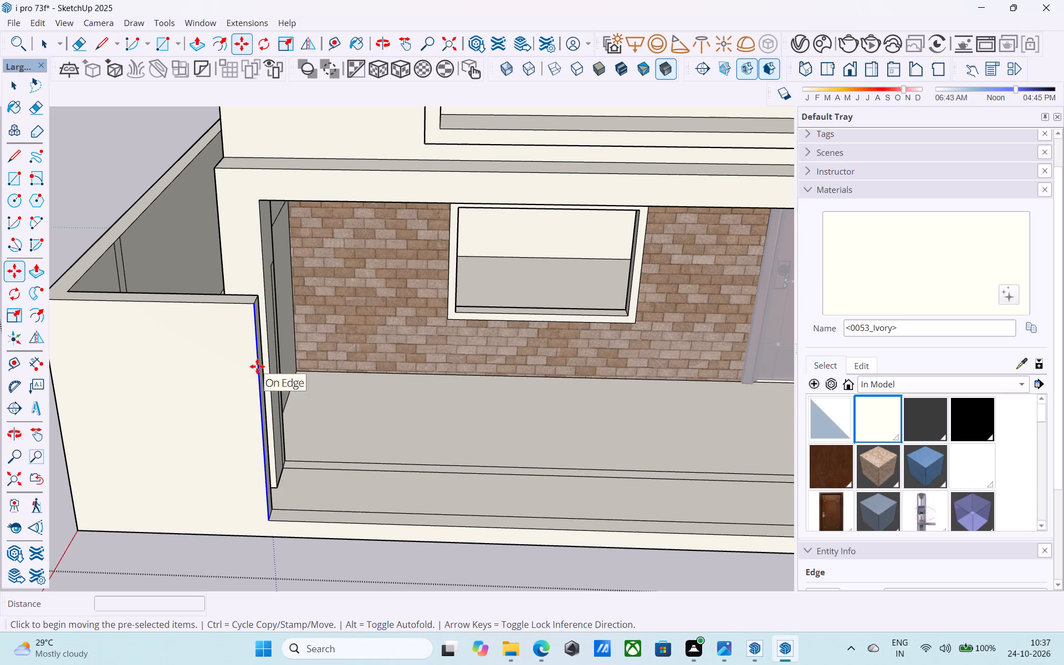
pyautogui.click(251, 304)
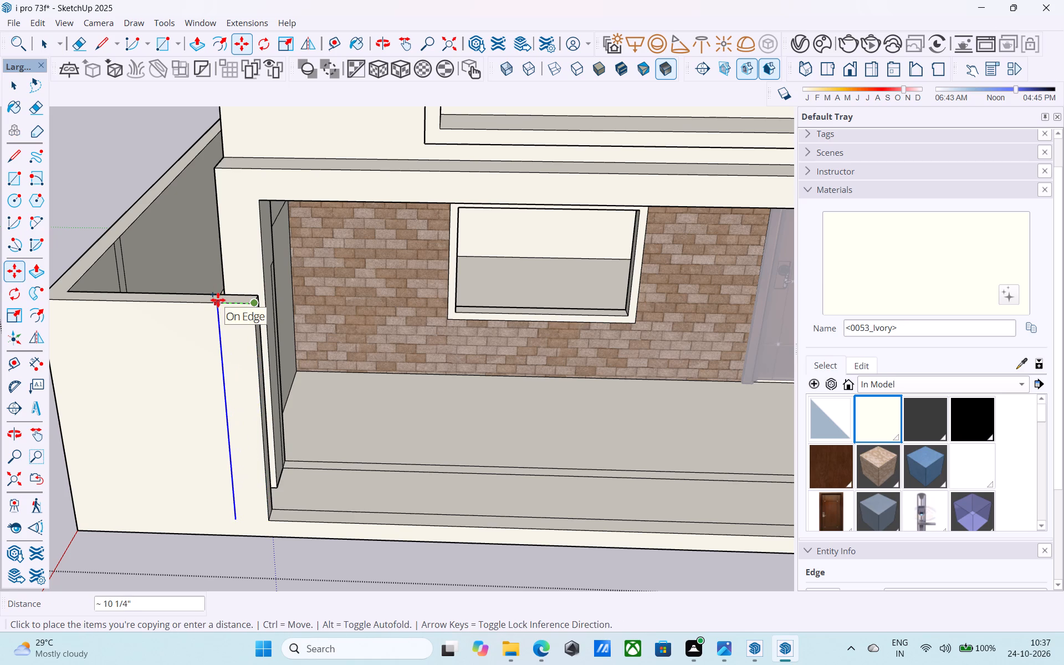
pyautogui.write("1'")
pyautogui.press('Return')
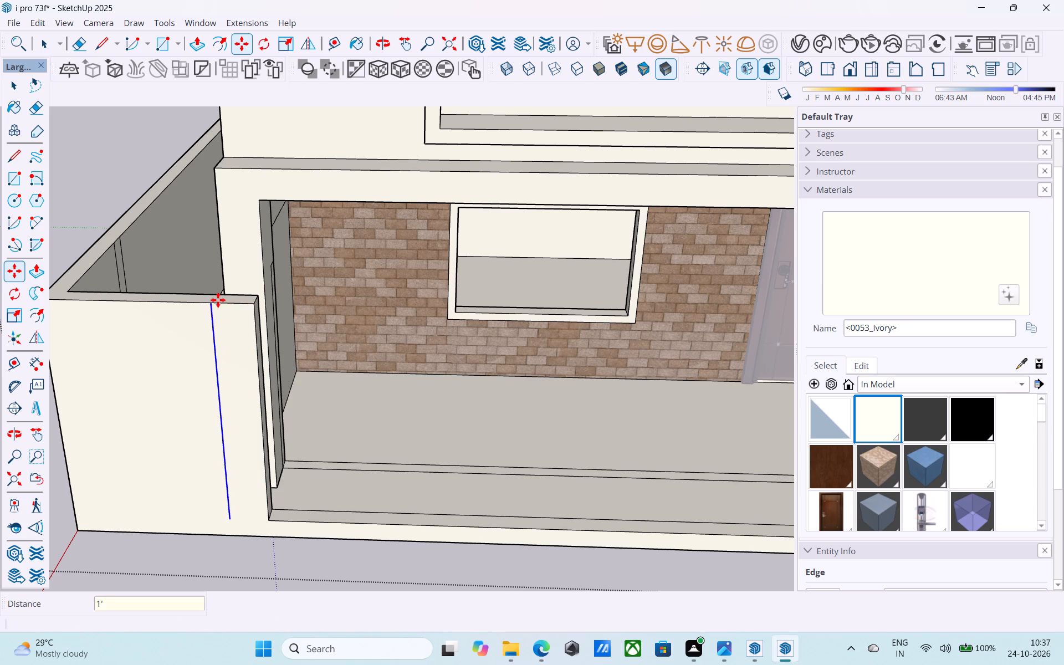
pyautogui.press('l')
pyautogui.click(228, 517)
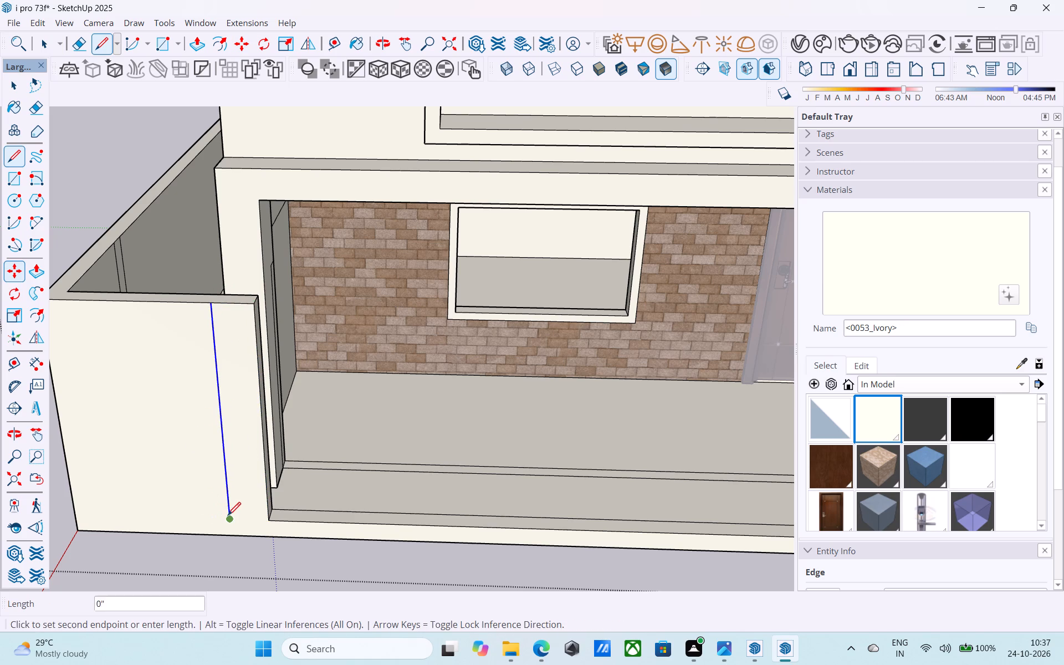
pyautogui.click(231, 531)
pyautogui.press('space')
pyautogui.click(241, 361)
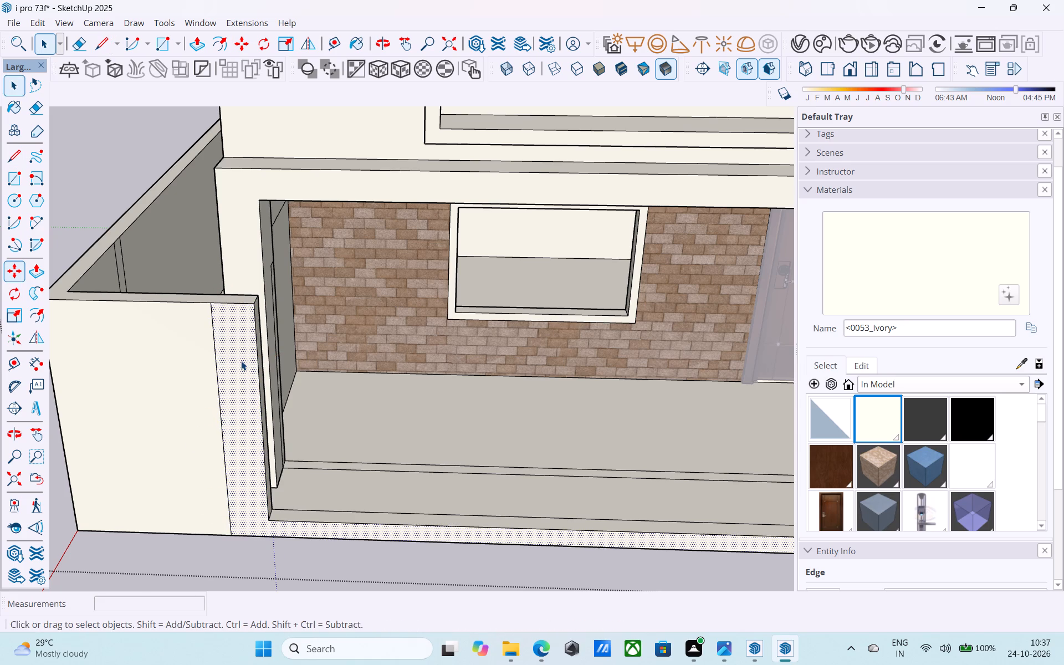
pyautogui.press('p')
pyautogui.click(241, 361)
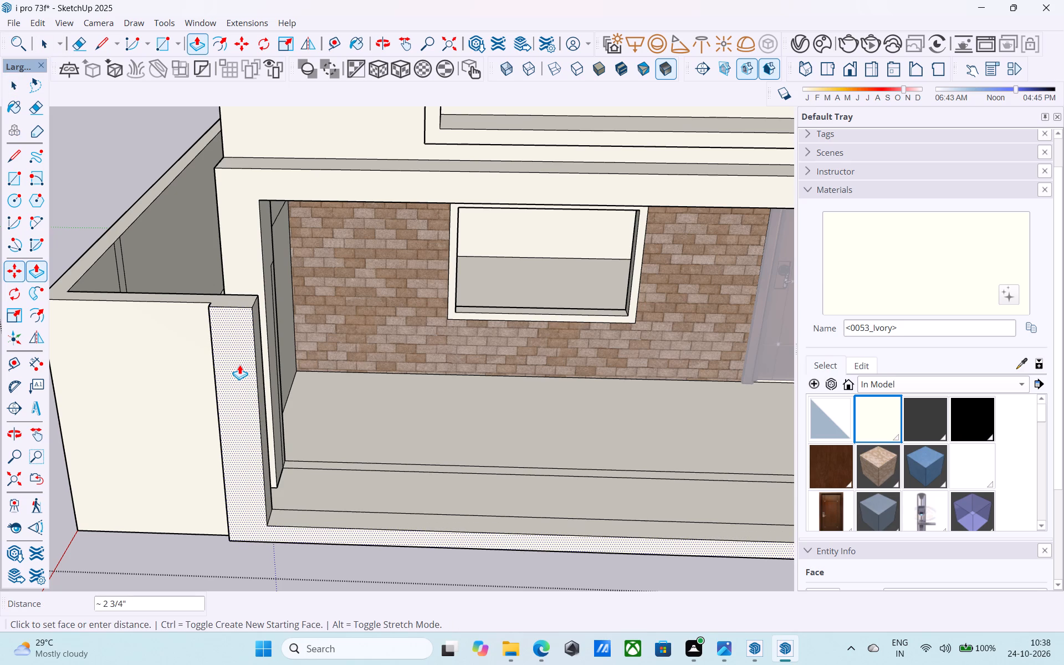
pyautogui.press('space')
# Close off the 1' strip with a short line from the opening's bottom corner to the base, and Push/Pull it out 6" as a pillar.
pyautogui.press('l')
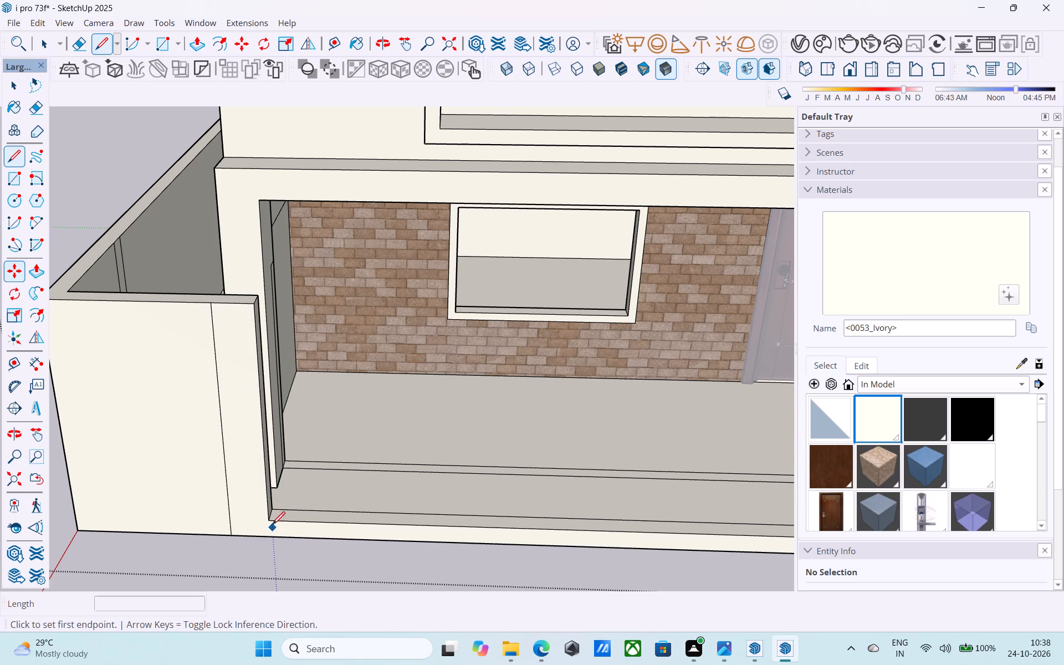
pyautogui.click(271, 521)
pyautogui.click(271, 534)
pyautogui.press('space')
pyautogui.click(250, 496)
pyautogui.press('p')
pyautogui.click(249, 494)
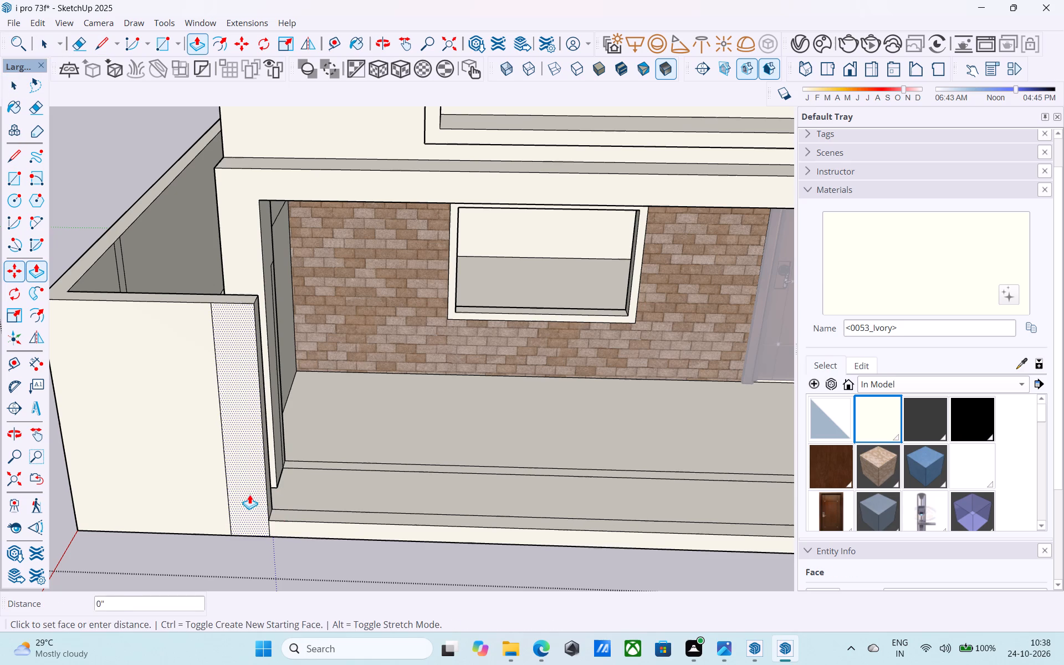
pyautogui.press('6')
pyautogui.hotkey('shift', '"')
pyautogui.press('Return')
pyautogui.press('space')
# Copy the vertical edge on the gate opening's opposite side a short distance along the longer front wall section.
pyautogui.scroll(-3, 109, 431)
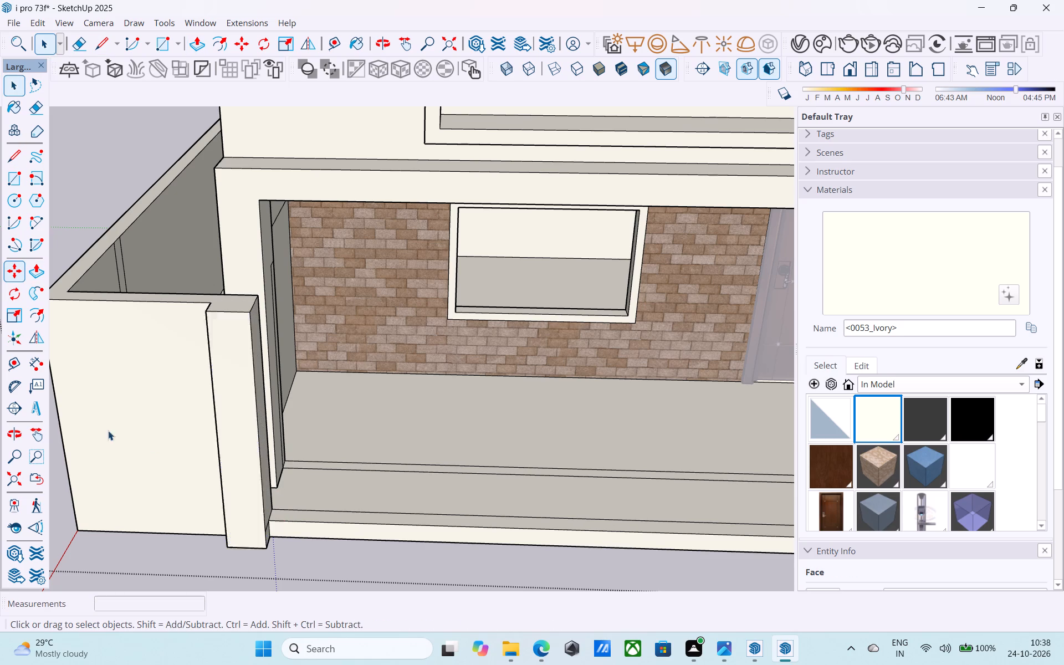
pyautogui.scroll(-3, 108, 431)
pyautogui.moveTo(575, 364); pyautogui.dragTo(616, 391, button='middle')
pyautogui.scroll(5, 616, 391)
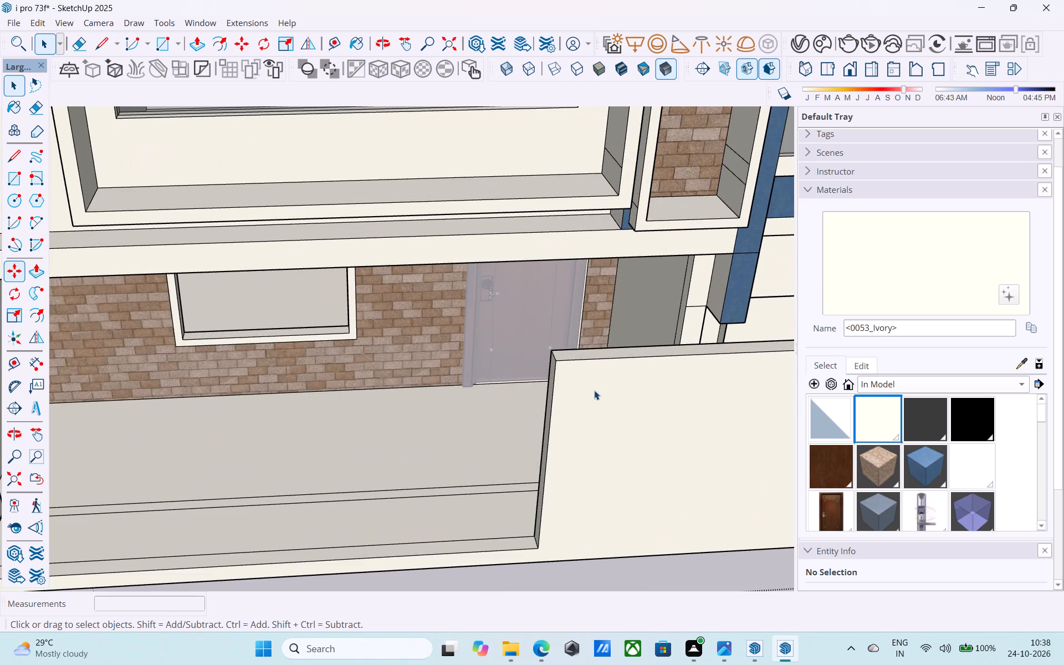
pyautogui.click(553, 382)
pyautogui.press('m')
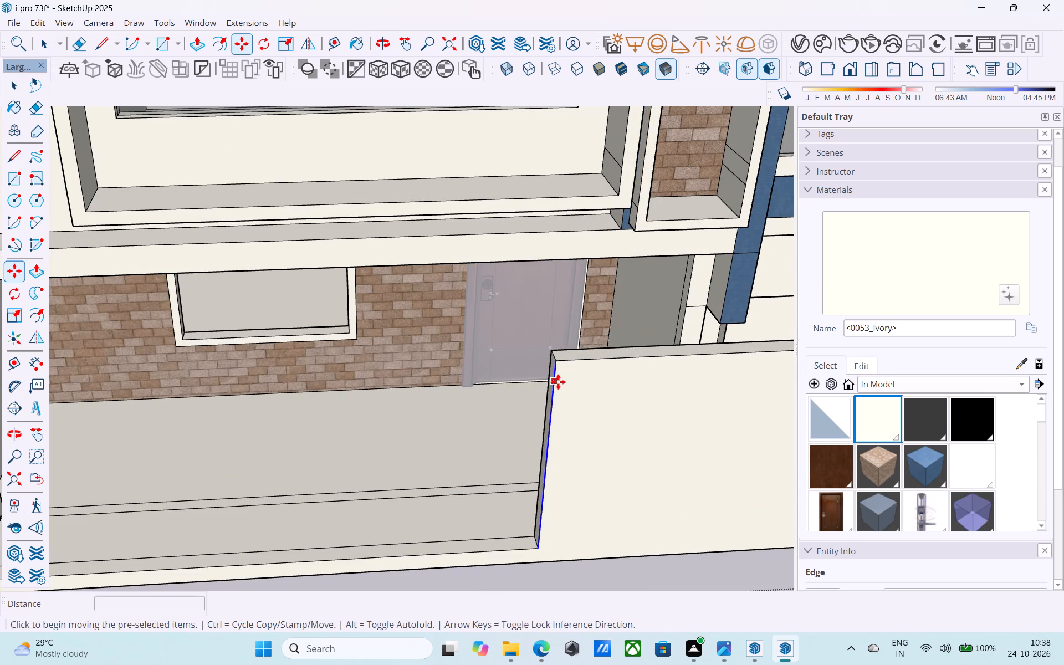
pyautogui.click(558, 365)
pyautogui.click(598, 355)
pyautogui.scroll(-5, 570, 336)
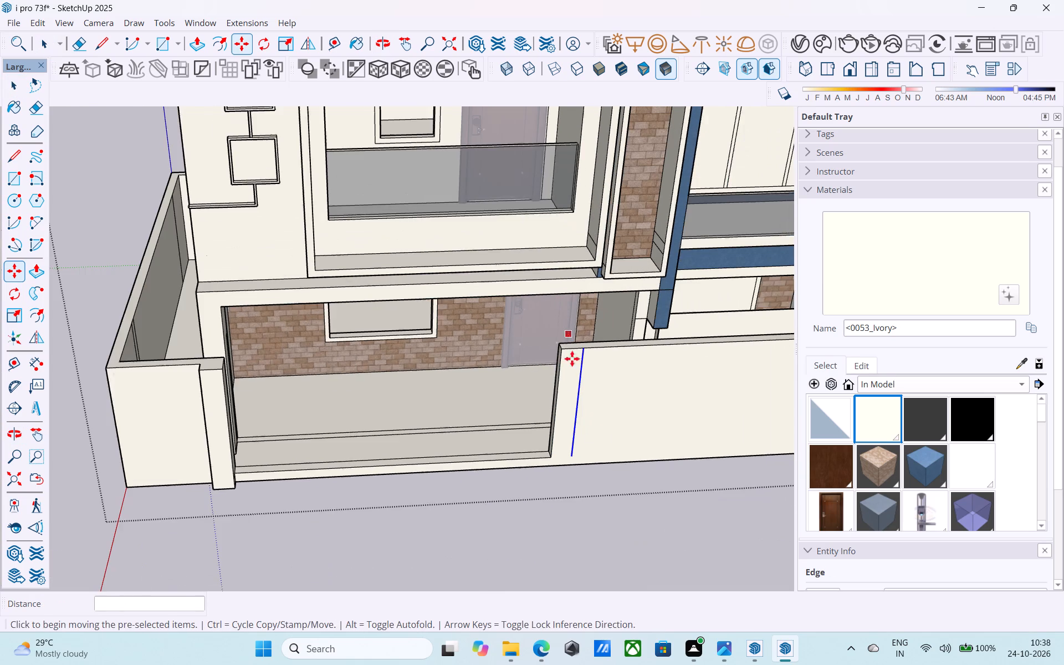
pyautogui.press('space')
# Draw two 6" vertical lines to the wall's base, from the copied edge and from the opening's bottom corner, enclosing the second pillar strip.
pyautogui.moveTo(575, 465); pyautogui.dragTo(568, 453, button='middle')
pyautogui.press('l')
pyautogui.scroll(5, 570, 454)
pyautogui.click(569, 454)
pyautogui.click(569, 470)
pyautogui.press('space')
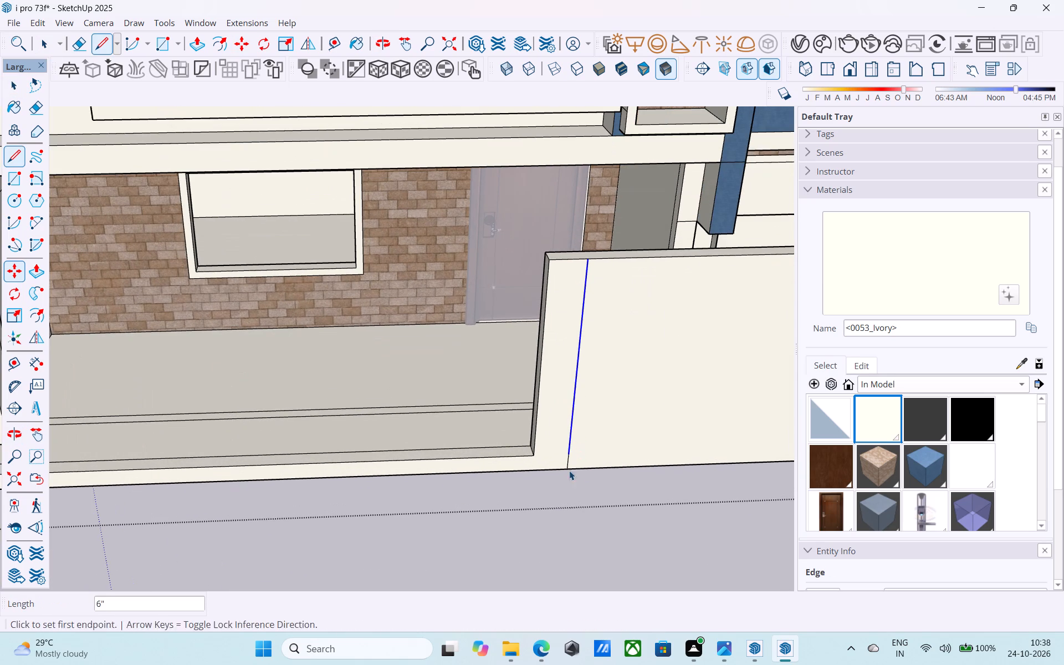
pyautogui.press('l')
pyautogui.click(532, 454)
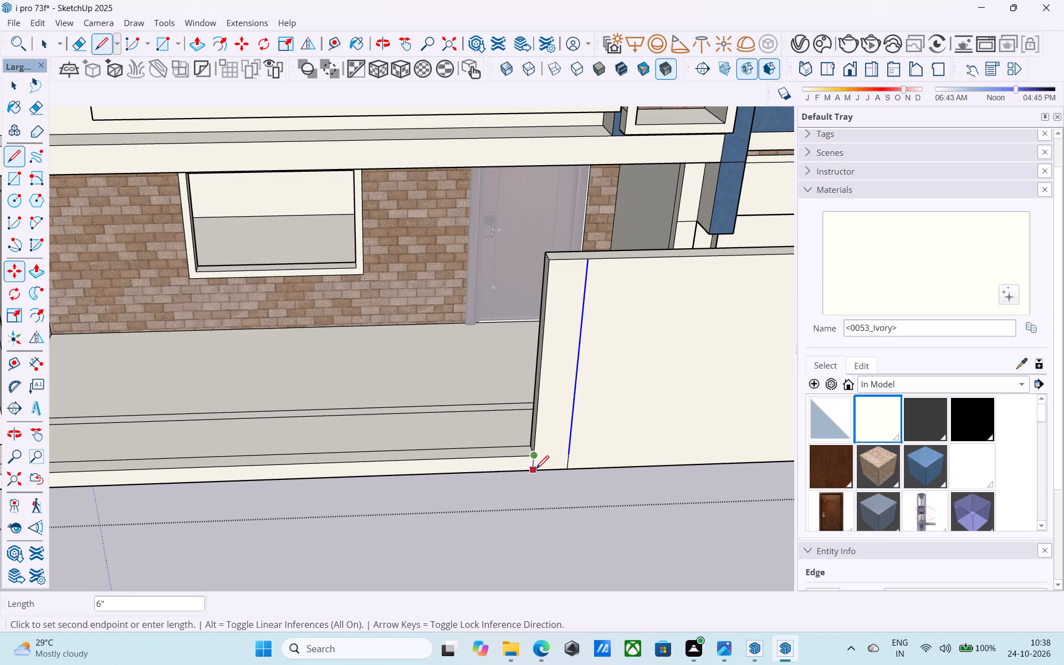
pyautogui.click(536, 470)
pyautogui.press('space')
# Push/Pull the second pillar strip 6" out from the front wall.
pyautogui.click(544, 433)
pyautogui.press('p')
pyautogui.click(544, 433)
pyautogui.write('6"')
pyautogui.press('Return')
pyautogui.press('space')
# Erase the stray floor line behind the gate opening and the stray vertical line on the far side compound wall's inner face.
pyautogui.scroll(-12, 551, 437)
pyautogui.moveTo(550, 431); pyautogui.dragTo(558, 458, button='middle')
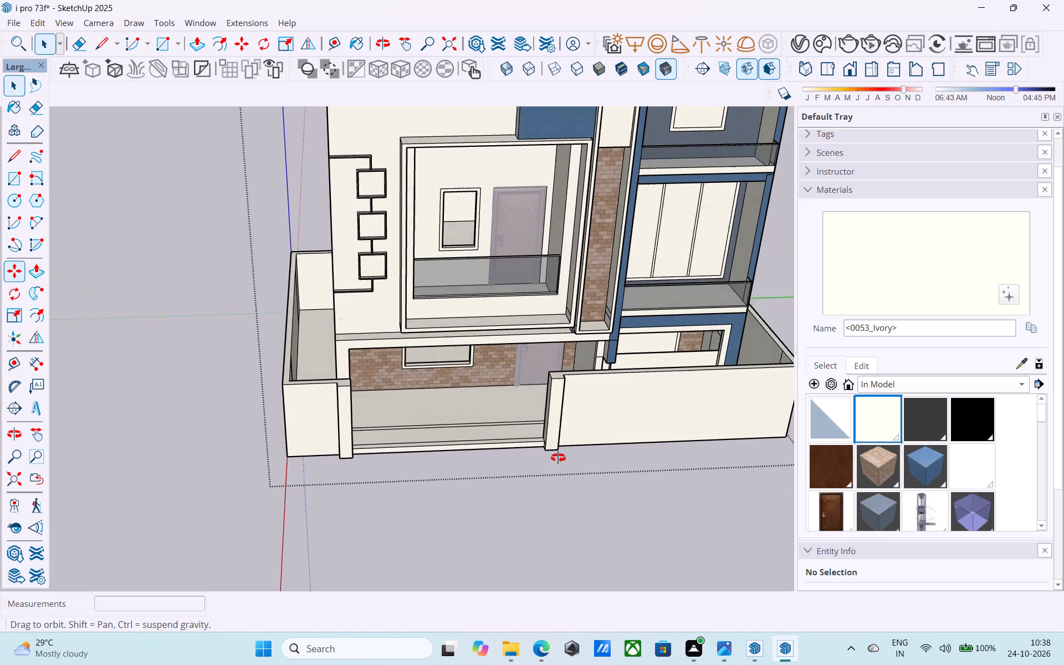
pyautogui.moveTo(558, 458); pyautogui.dragTo(556, 488, button='middle')
pyautogui.press('e')
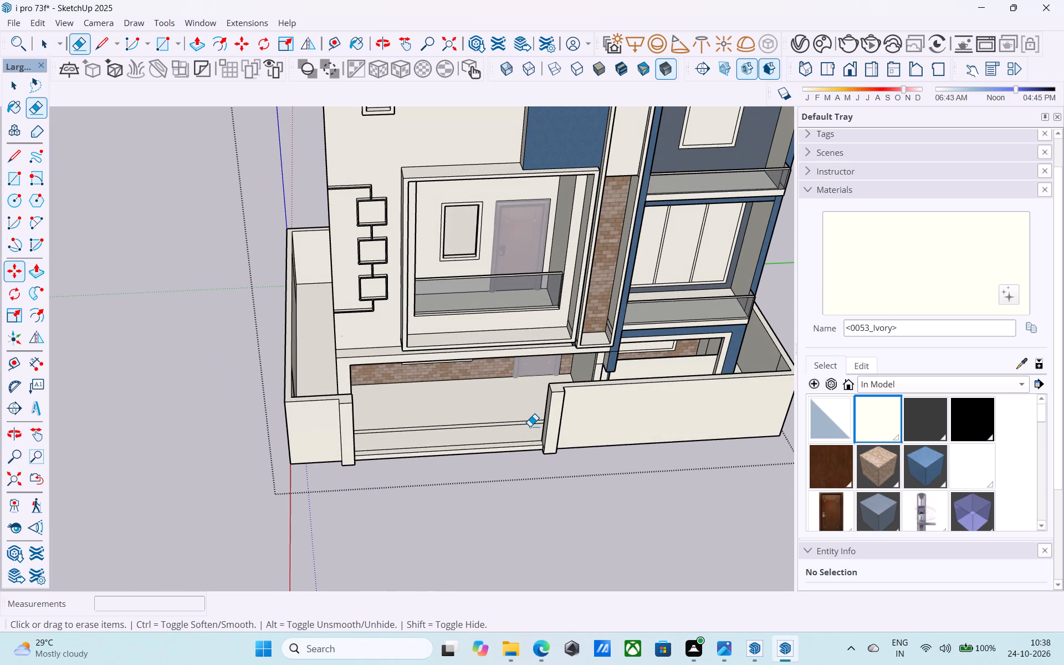
pyautogui.moveTo(530, 426); pyautogui.dragTo(524, 420)
pyautogui.scroll(-5, 434, 443)
pyautogui.moveTo(431, 446); pyautogui.dragTo(602, 438, button='middle')
pyautogui.scroll(10, 611, 375)
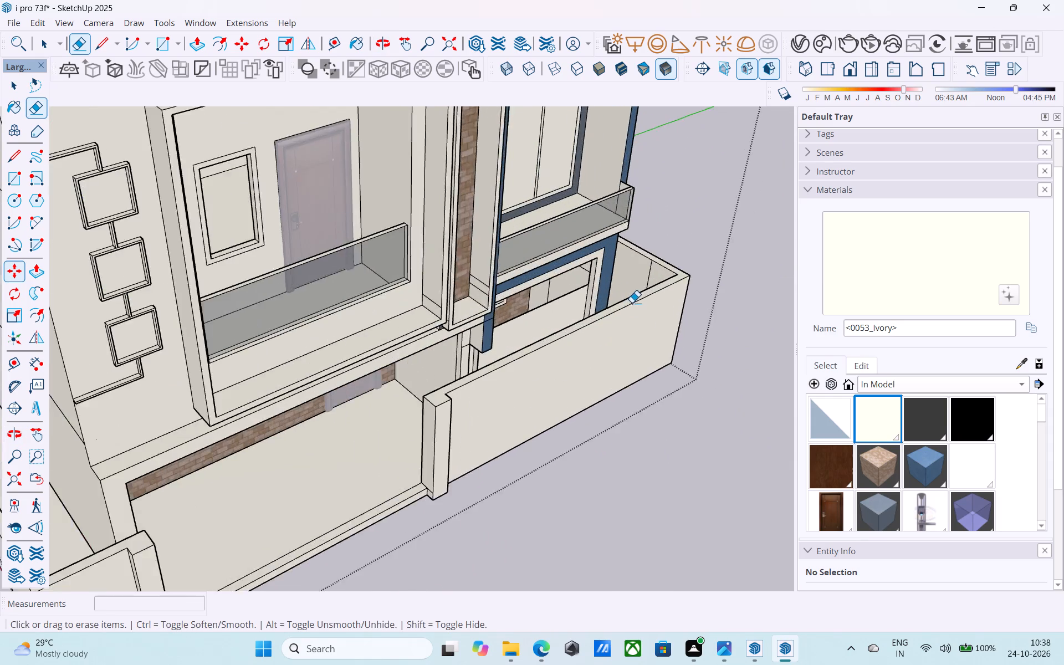
pyautogui.scroll(2, 632, 303)
pyautogui.click(657, 268)
pyautogui.scroll(-4, 643, 267)
# Delete the low ivory face across the ground-floor opening inside the blue frame, along with its leftover top edge.
pyautogui.moveTo(620, 393); pyautogui.dragTo(428, 285, button='middle')
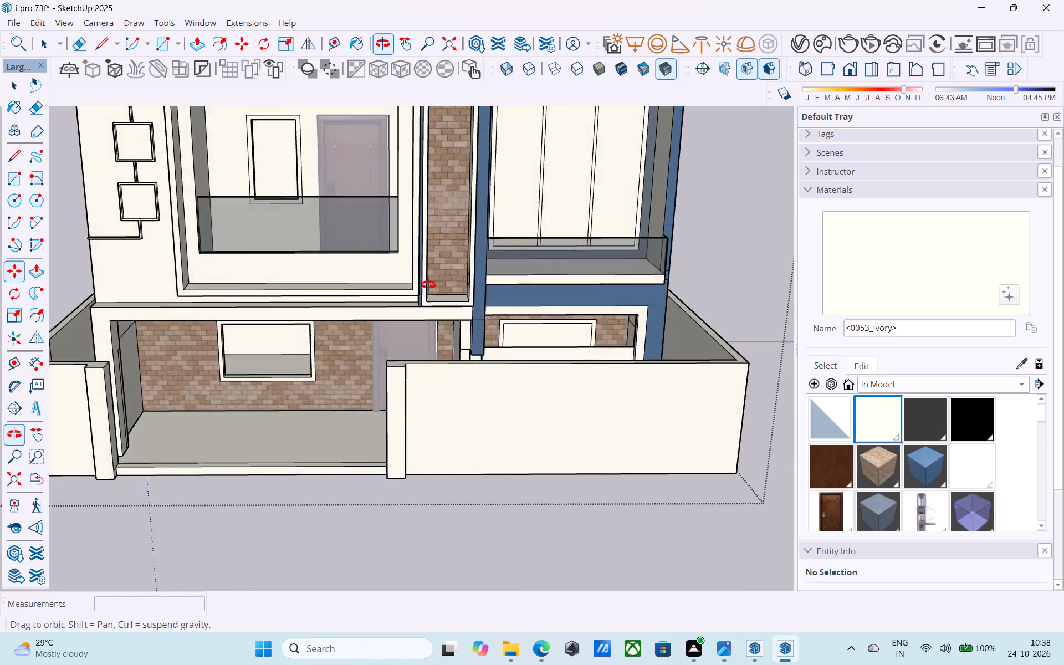
pyautogui.moveTo(428, 285); pyautogui.dragTo(488, 410, button='middle')
pyautogui.scroll(7, 536, 385)
pyautogui.press('space')
pyautogui.click(537, 363)
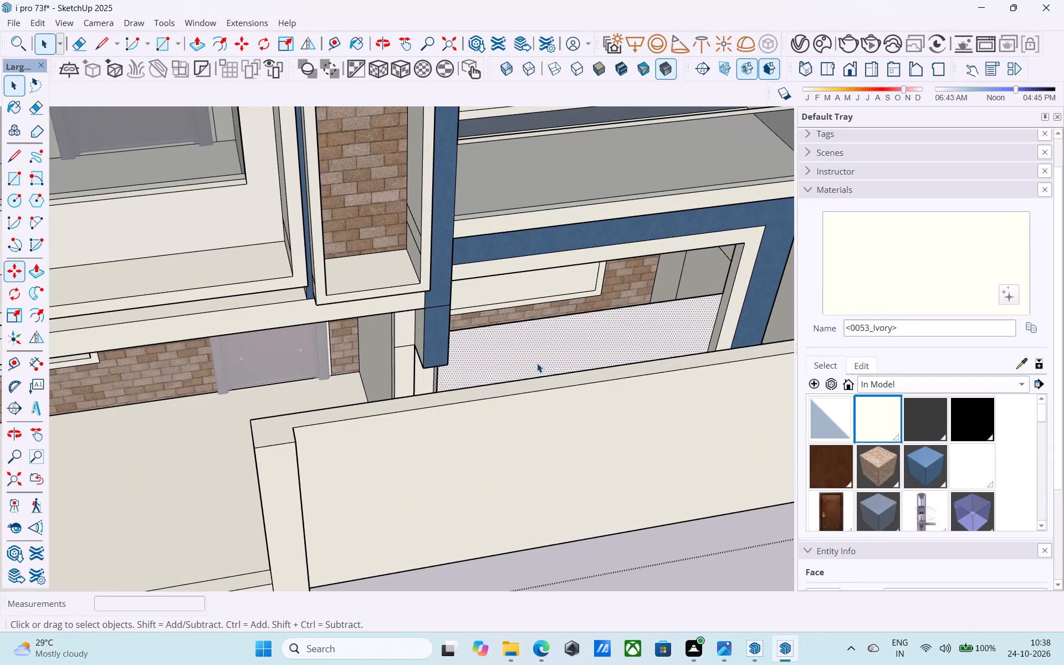
pyautogui.press('Delete')
pyautogui.click(551, 319)
pyautogui.press('Delete')
pyautogui.scroll(-3, 552, 332)
# Erase the crossing stray lines on the inner side wall seen through the blue-framed ground-floor opening.
pyautogui.moveTo(558, 365); pyautogui.dragTo(625, 288, button='middle')
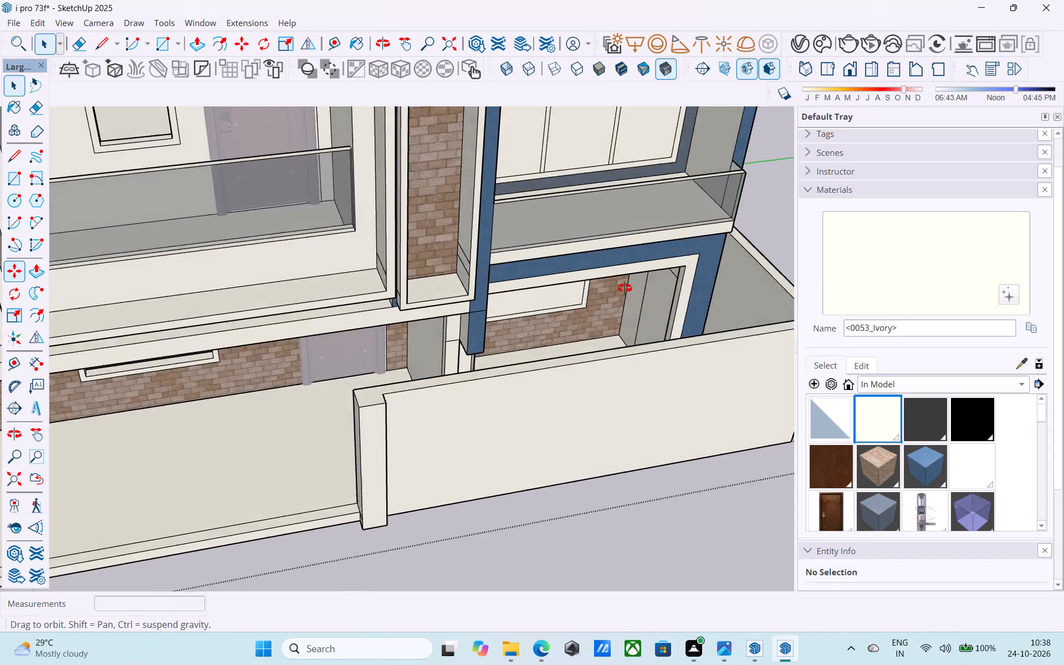
pyautogui.moveTo(625, 288); pyautogui.dragTo(669, 267, button='middle')
pyautogui.scroll(1, 697, 263)
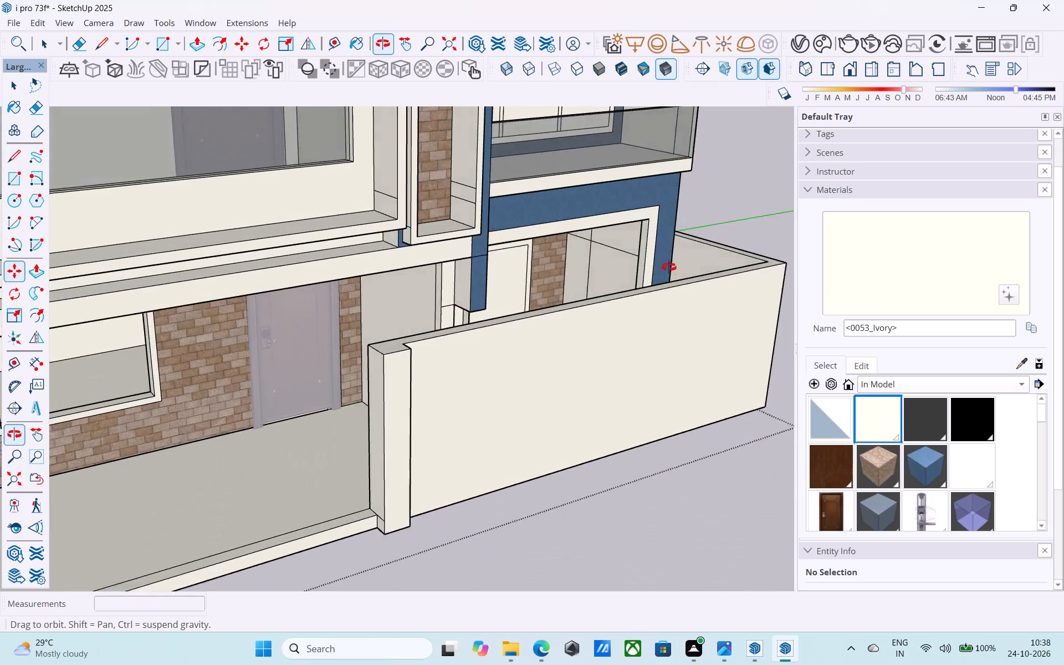
pyautogui.moveTo(669, 267); pyautogui.dragTo(697, 216, button='middle')
pyautogui.scroll(3, 635, 255)
pyautogui.scroll(3, 550, 274)
pyautogui.moveTo(550, 274); pyautogui.dragTo(540, 282, button='middle')
pyautogui.press('e')
pyautogui.moveTo(538, 279); pyautogui.dragTo(540, 279)
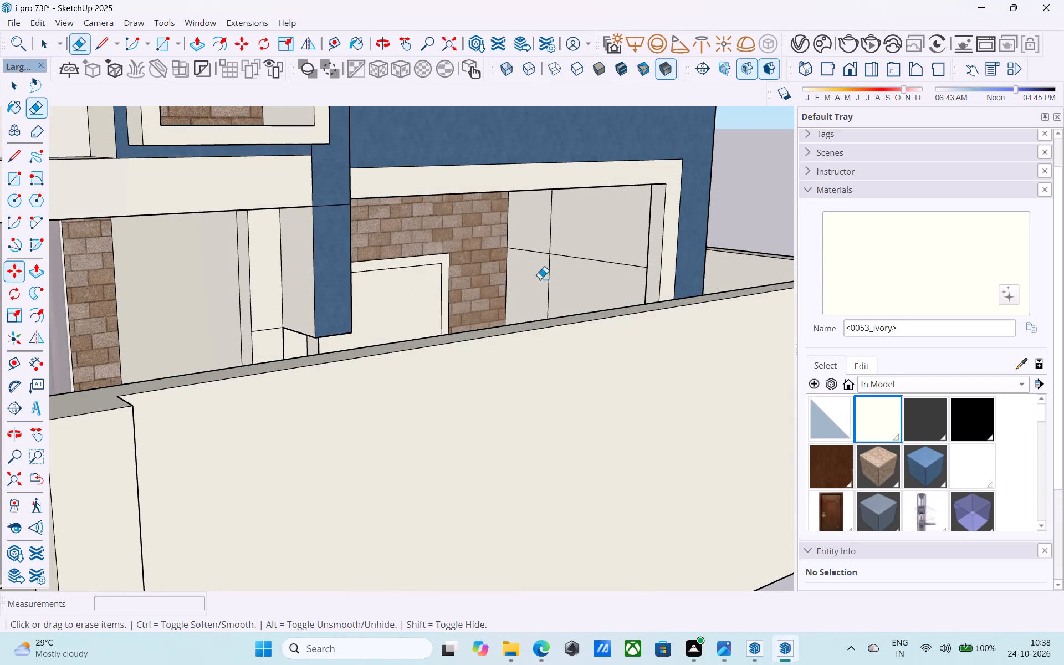
pyautogui.moveTo(540, 279); pyautogui.dragTo(548, 277)
pyautogui.moveTo(549, 261); pyautogui.dragTo(544, 254)
pyautogui.click(550, 250)
pyautogui.moveTo(555, 253); pyautogui.dragTo(554, 262)
pyautogui.scroll(-6, 555, 262)
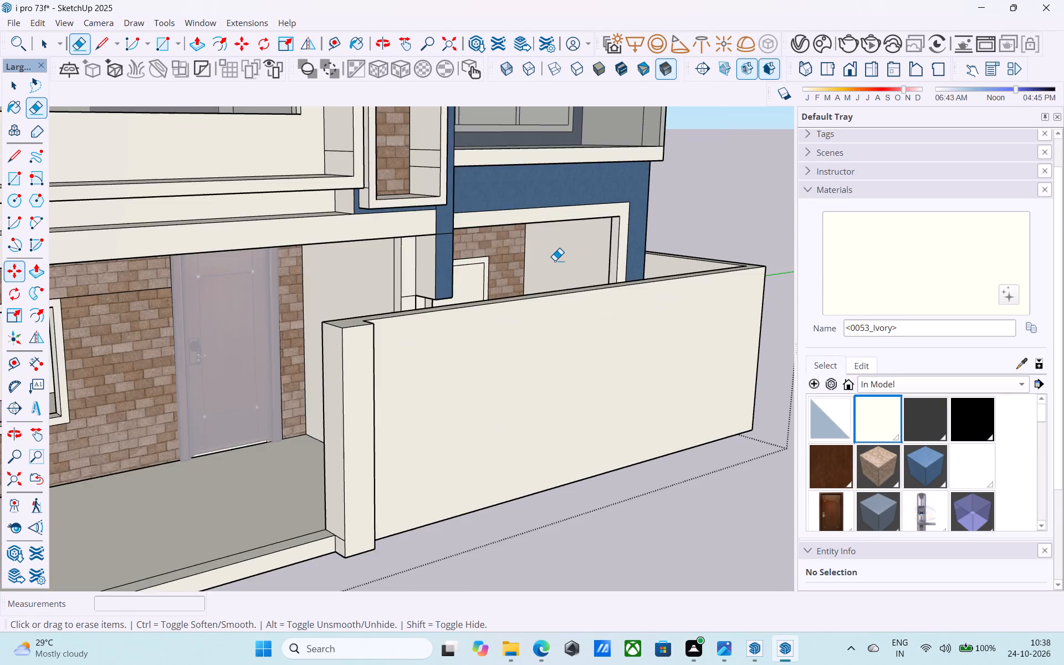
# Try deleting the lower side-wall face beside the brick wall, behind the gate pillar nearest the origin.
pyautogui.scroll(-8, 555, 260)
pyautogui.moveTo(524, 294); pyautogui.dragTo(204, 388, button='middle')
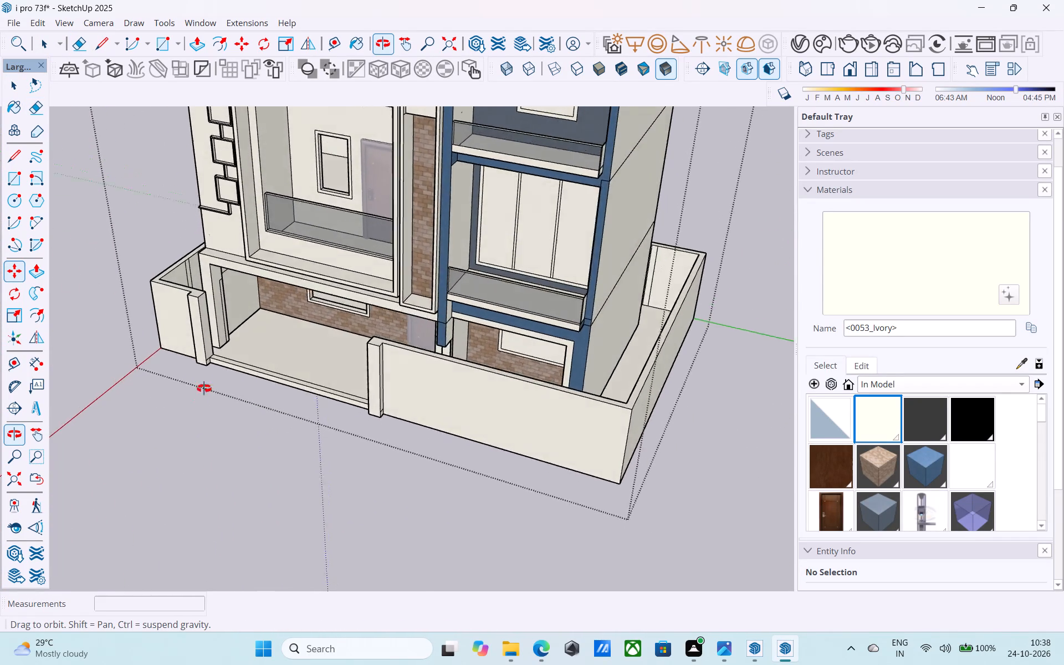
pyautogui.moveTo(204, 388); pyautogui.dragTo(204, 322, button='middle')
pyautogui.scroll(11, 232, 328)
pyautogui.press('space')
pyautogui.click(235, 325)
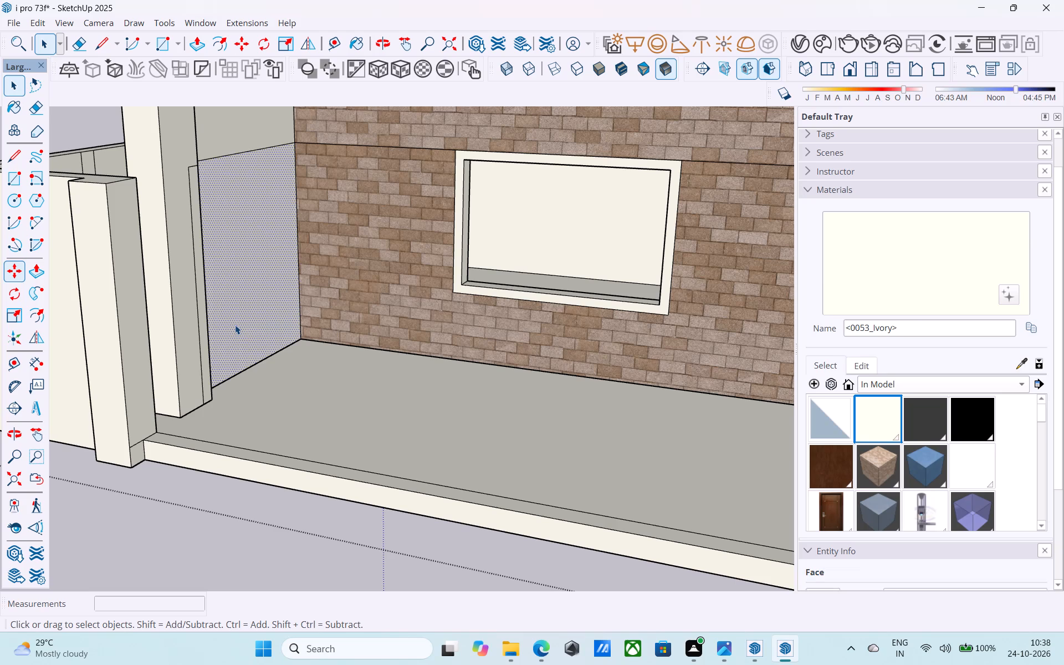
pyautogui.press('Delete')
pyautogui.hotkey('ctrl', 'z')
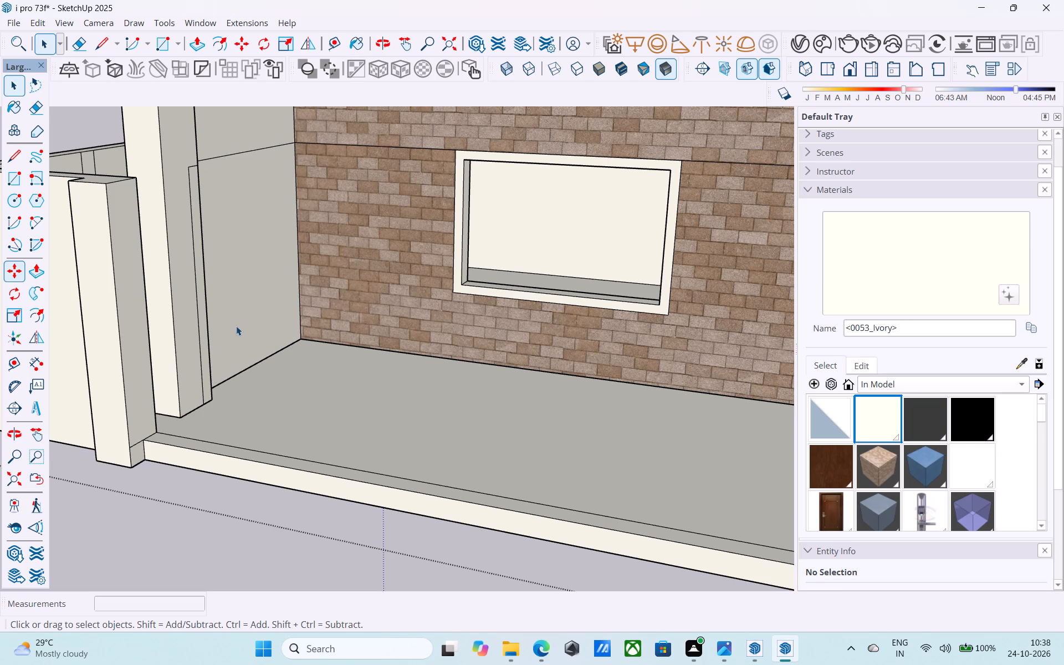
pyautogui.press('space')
# Save the model.
pyautogui.hotkey('ctrl', 's')
# Examine the compound wall and both gate pillars from several angles.
pyautogui.scroll(-16, 236, 326)
pyautogui.moveTo(245, 335); pyautogui.dragTo(306, 357, button='middle')
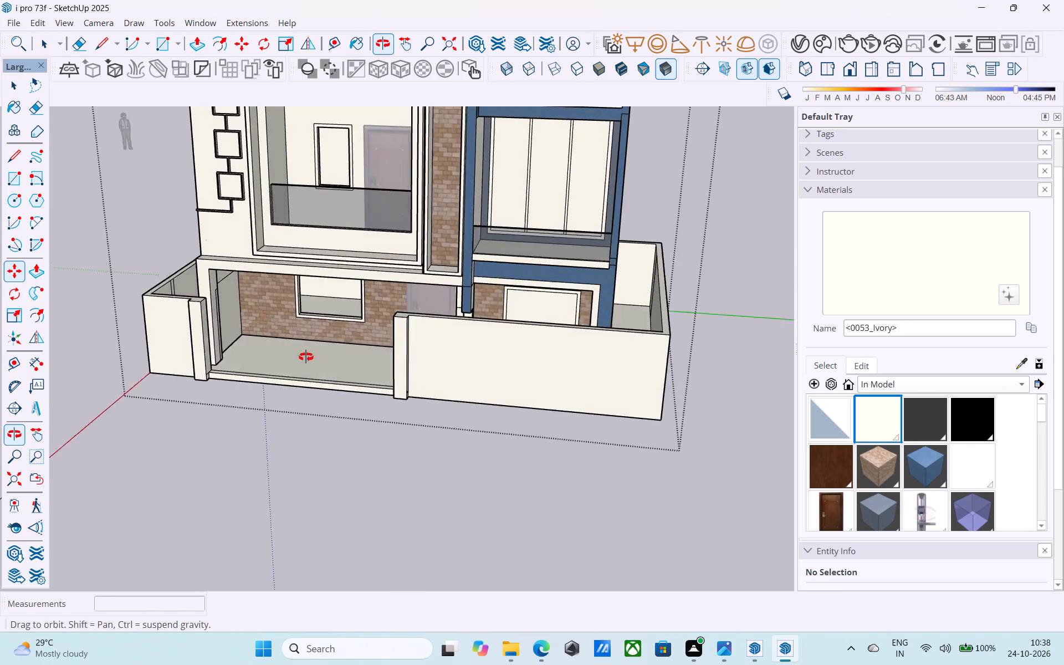
pyautogui.moveTo(306, 357); pyautogui.dragTo(344, 397, button='middle')
pyautogui.press('space')
pyautogui.moveTo(339, 386); pyautogui.dragTo(407, 360, button='middle')
pyautogui.moveTo(412, 351); pyautogui.dragTo(397, 376, button='middle')
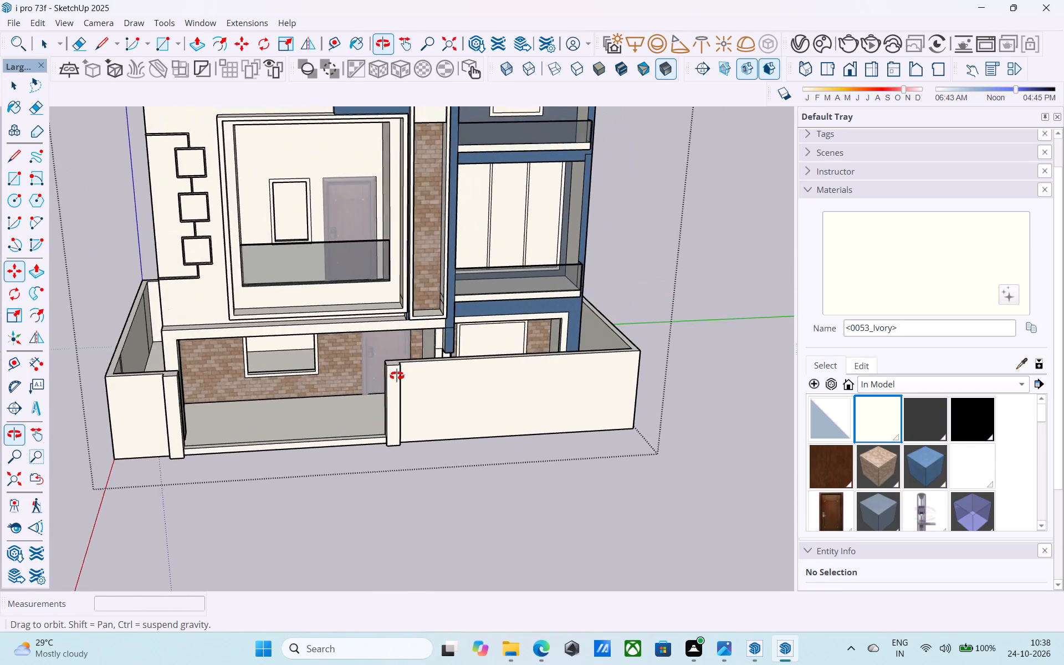
pyautogui.moveTo(397, 376); pyautogui.dragTo(245, 392, button='middle')
pyautogui.scroll(1, 245, 386)
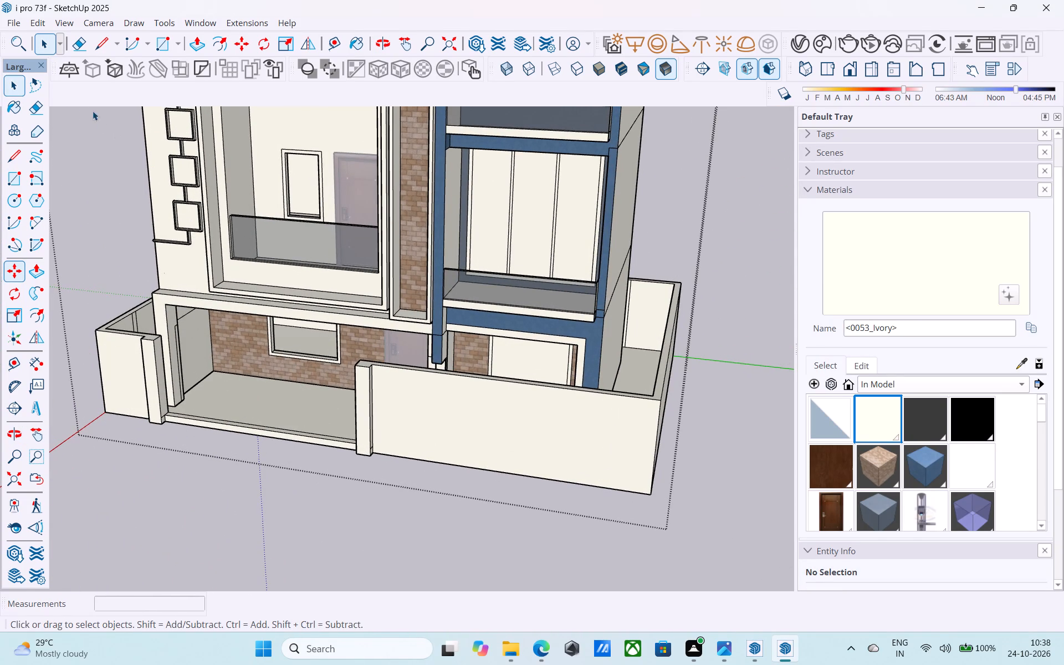
# Import the Modern+Gate+1 model from Downloads and place it on the ground in front of the compound wall.
pyautogui.click(18, 19)
pyautogui.click(106, 214)
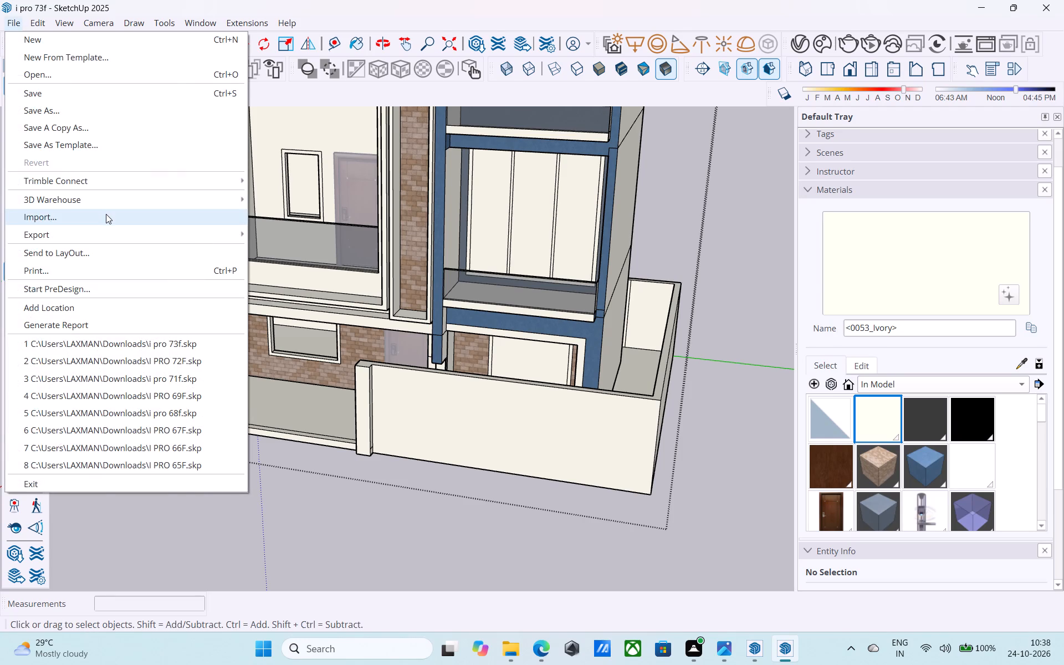
pyautogui.scroll(-6, 287, 301)
pyautogui.scroll(-1, 308, 354)
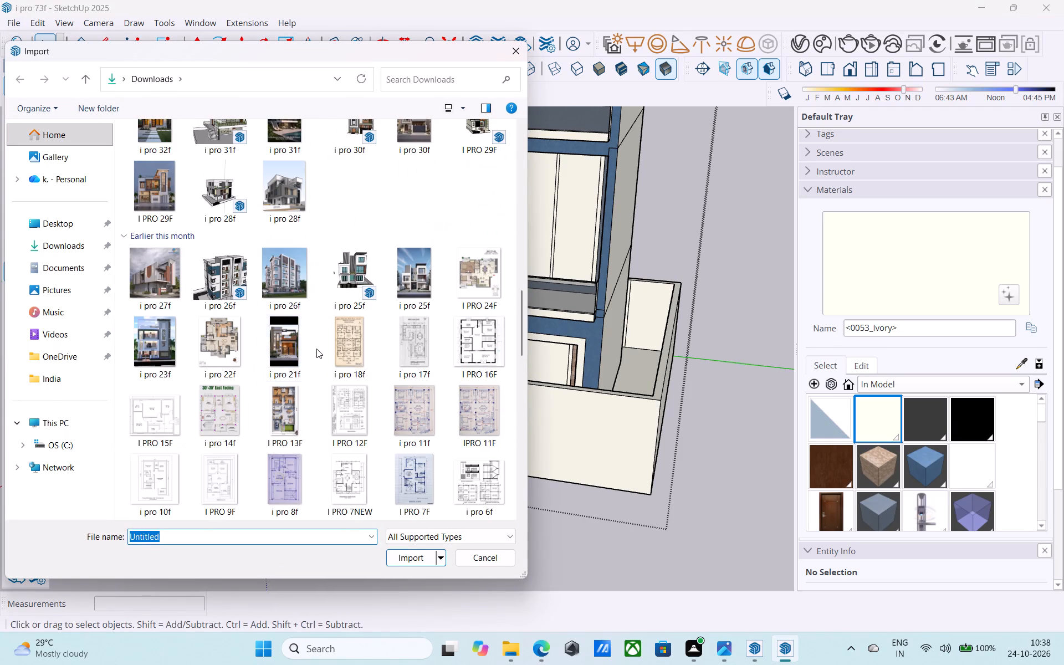
pyautogui.scroll(-4, 316, 349)
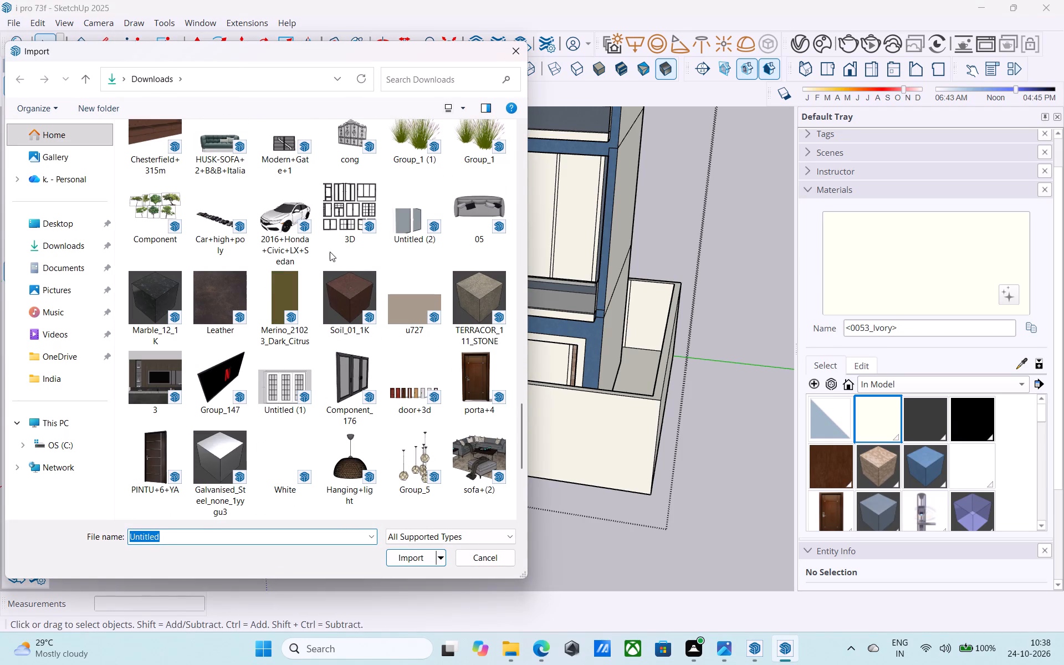
pyautogui.scroll(1, 313, 154)
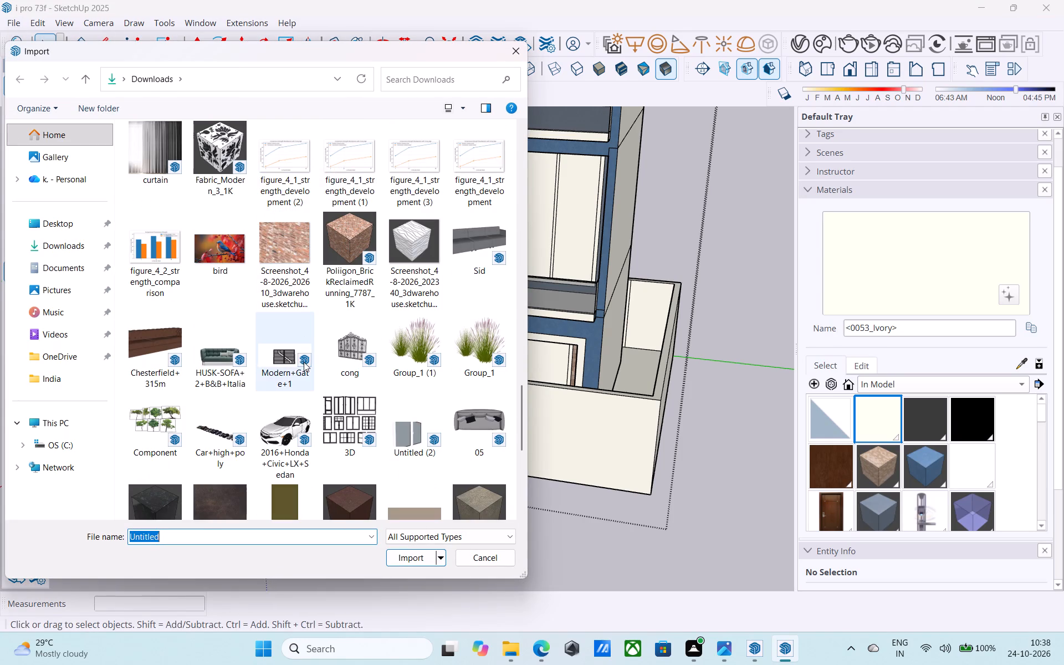
pyautogui.click(285, 360)
pyautogui.click(401, 562)
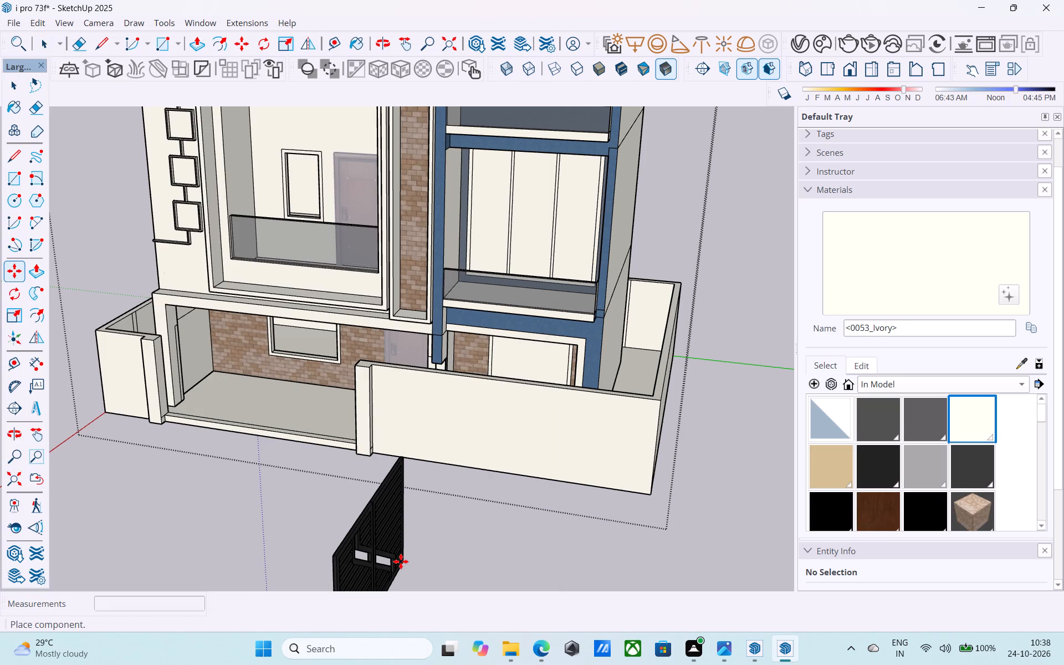
pyautogui.scroll(-2, 391, 514)
pyautogui.click(393, 513)
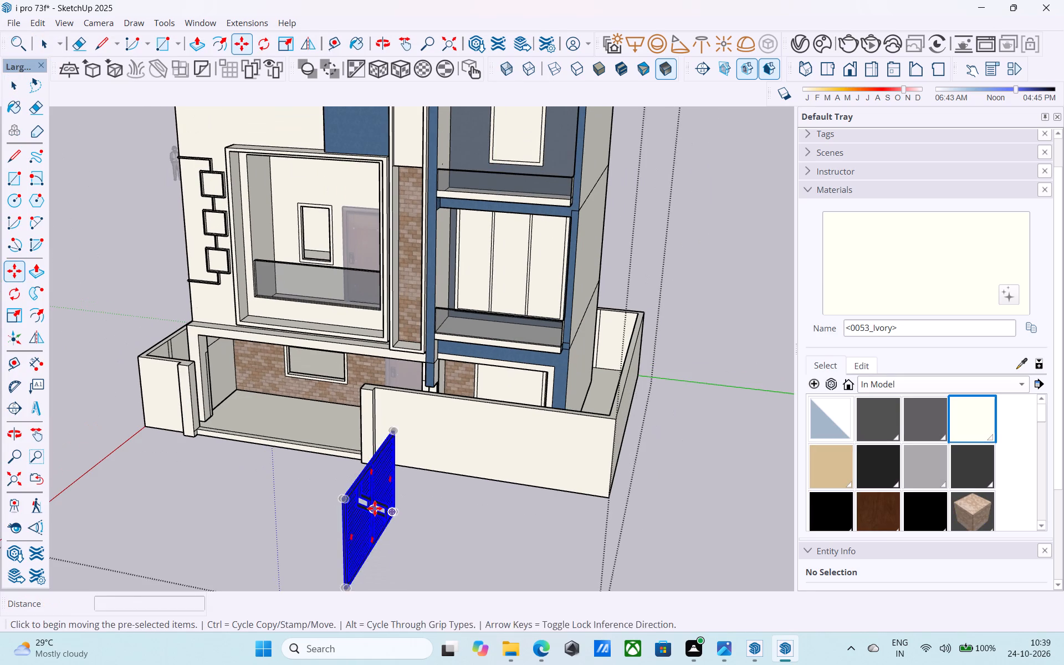
# Rotate the imported gate 90 degrees on the ground plane so it runs parallel to the front compound wall.
pyautogui.moveTo(401, 508); pyautogui.dragTo(488, 494, button='middle')
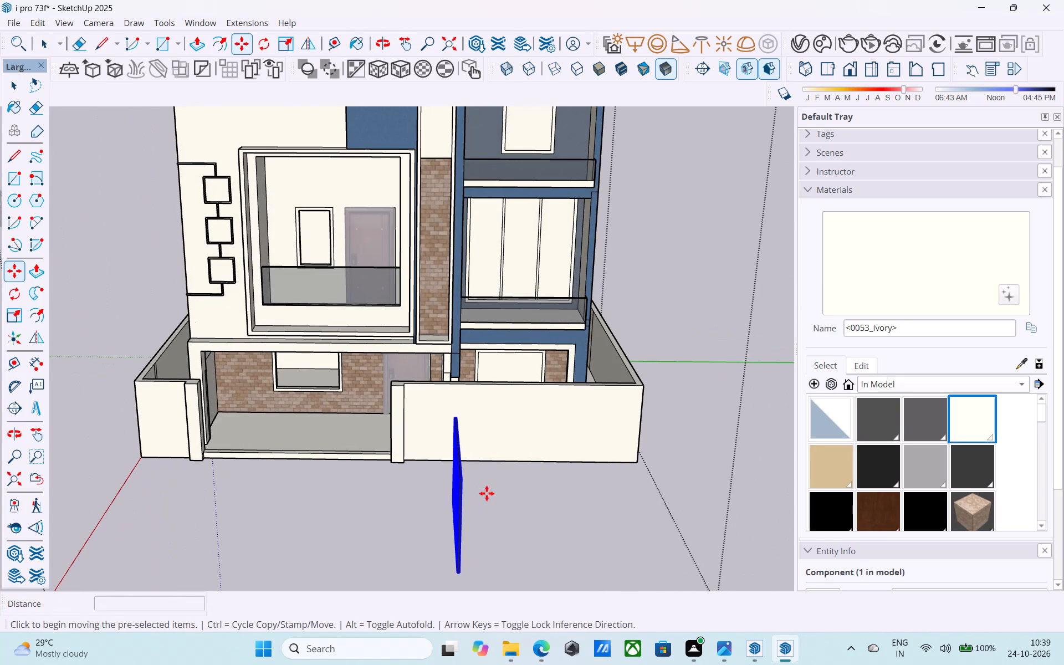
pyautogui.press('q')
pyautogui.click(231, 497)
pyautogui.click(346, 505)
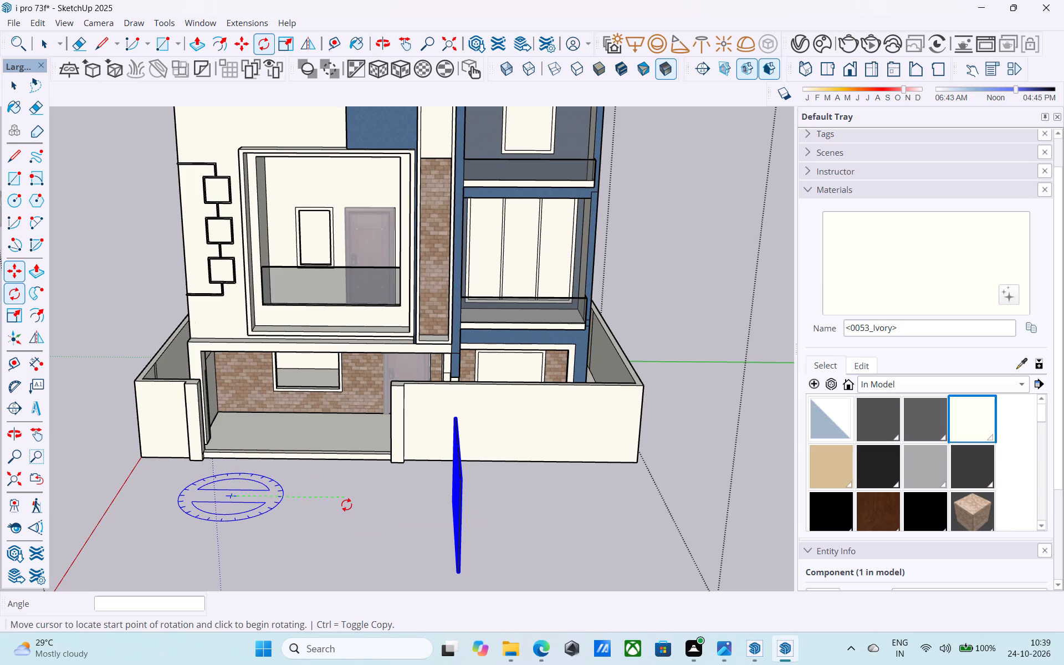
pyautogui.click(224, 534)
# Move the gate by its top corner to the top inner corner of the gate pillar farthest from the origin.
pyautogui.press('m')
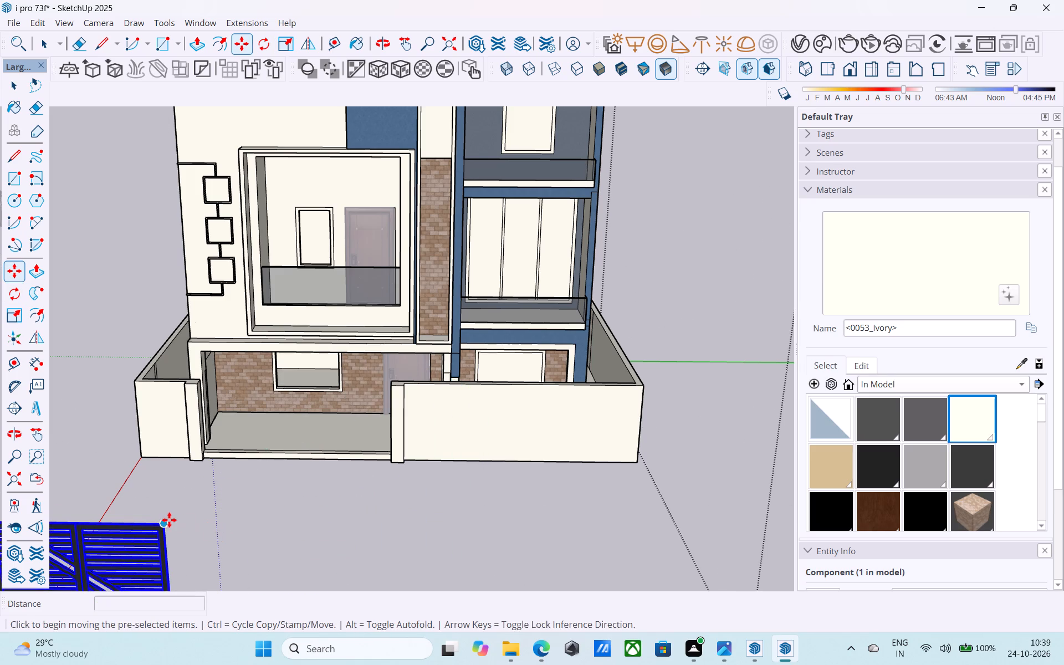
pyautogui.click(169, 520)
pyautogui.click(389, 386)
# Scale the gate's width along red by about 1.52 so it reaches the gate pillar nearest the origin.
pyautogui.moveTo(320, 442); pyautogui.dragTo(454, 474, button='middle')
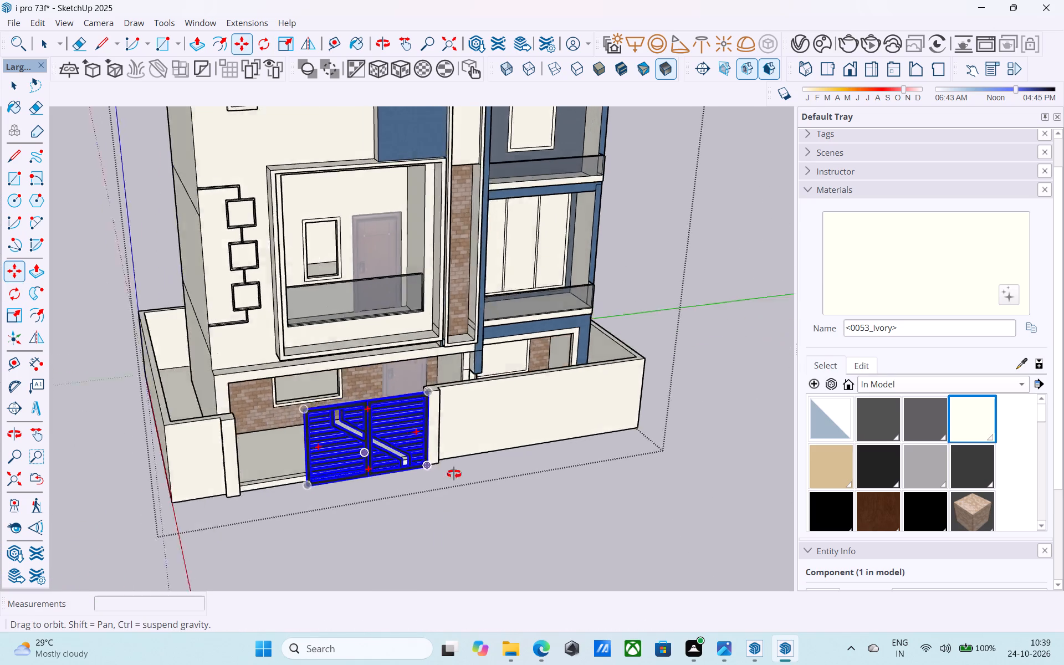
pyautogui.moveTo(454, 474); pyautogui.dragTo(623, 477, button='middle')
pyautogui.scroll(6, 452, 477)
pyautogui.scroll(1, 398, 495)
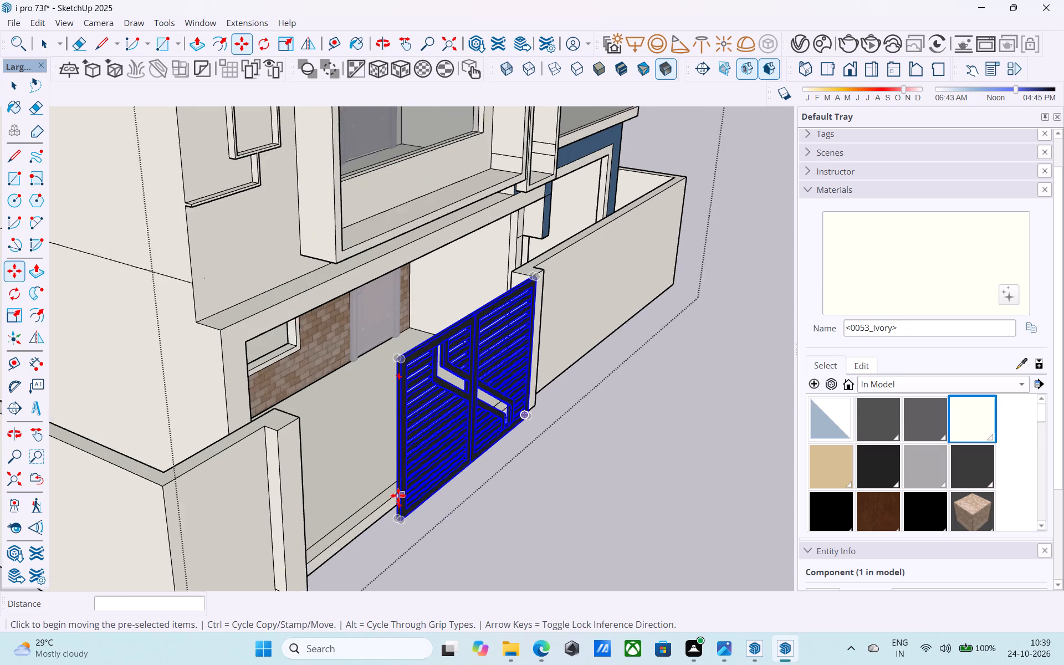
pyautogui.scroll(2, 398, 495)
pyautogui.press('space')
pyautogui.click(426, 453)
pyautogui.press('s')
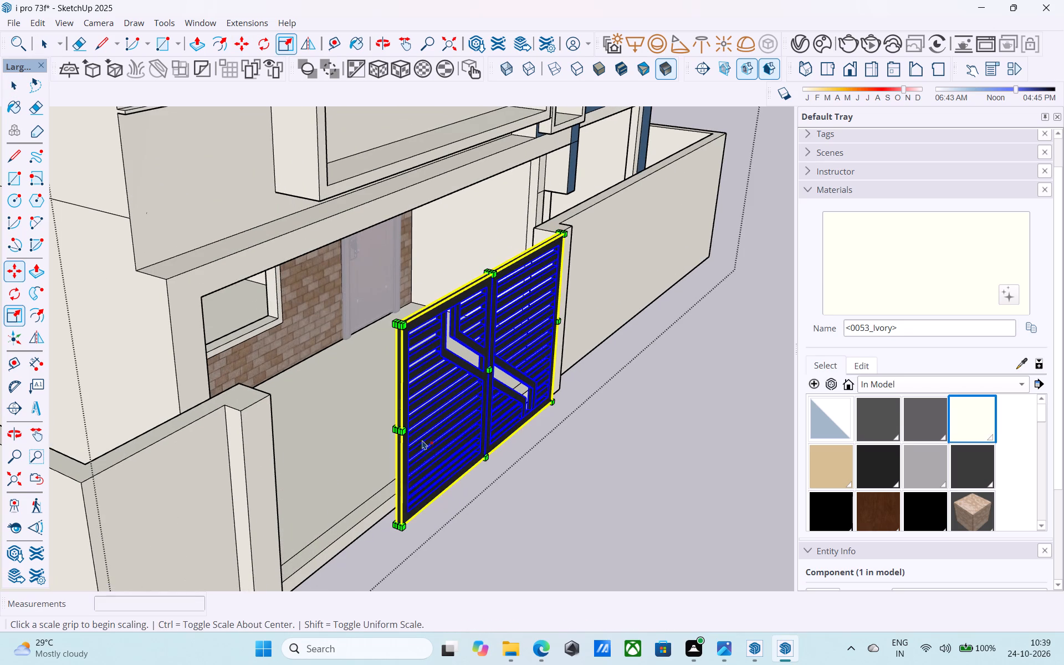
pyautogui.scroll(6, 400, 432)
pyautogui.click(395, 431)
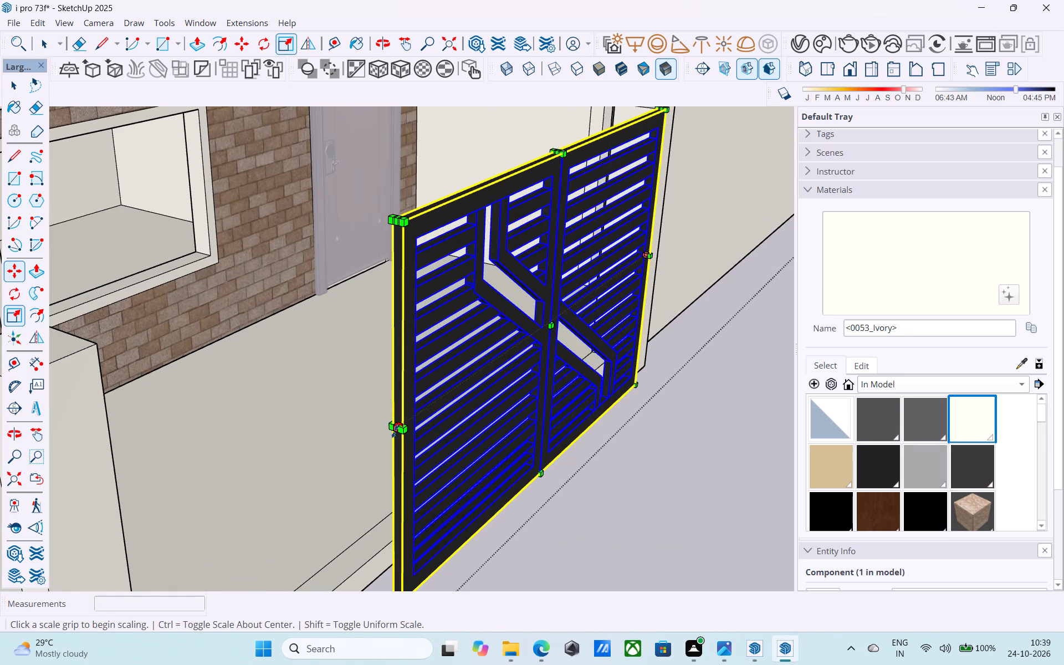
pyautogui.scroll(-5, 394, 431)
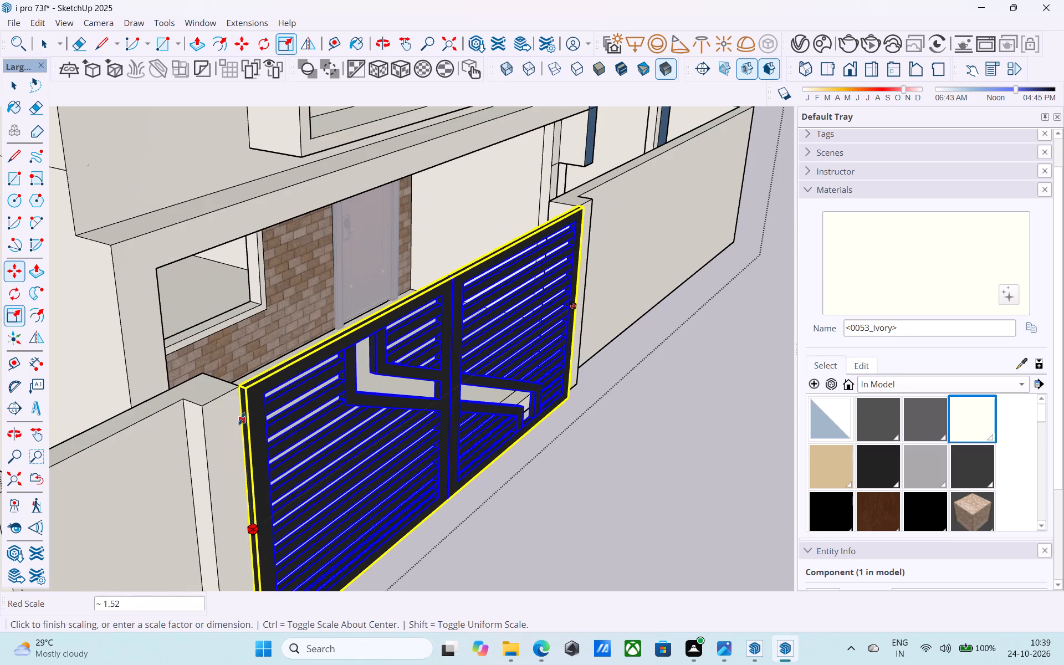
pyautogui.click(242, 418)
pyautogui.moveTo(355, 459); pyautogui.dragTo(251, 415, button='middle')
pyautogui.scroll(-9, 273, 408)
pyautogui.moveTo(368, 397); pyautogui.dragTo(271, 378, button='middle')
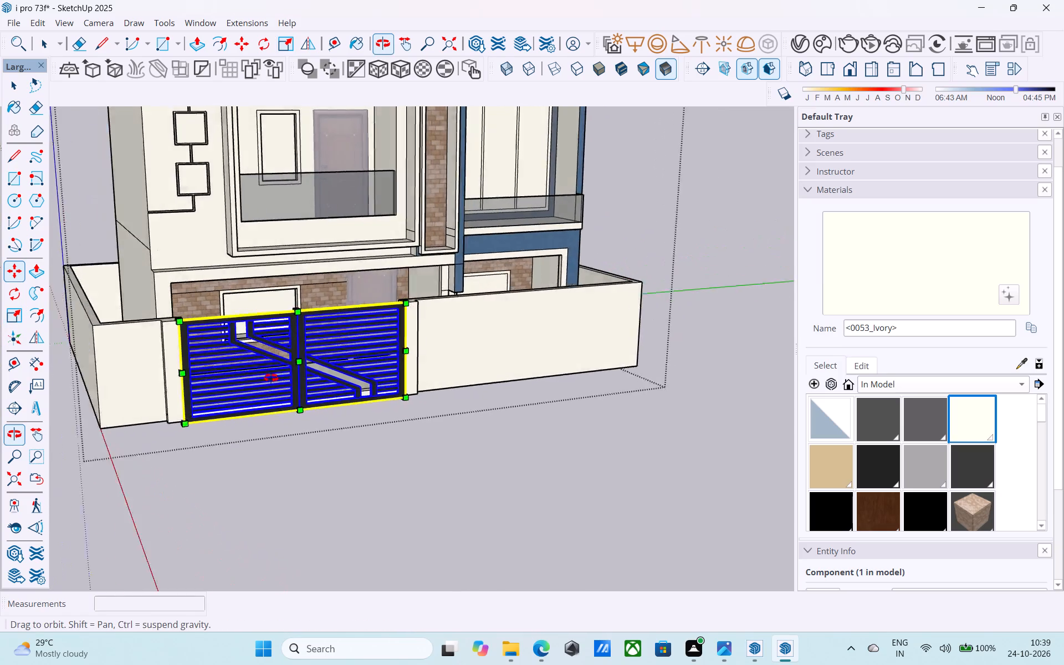
pyautogui.moveTo(271, 378); pyautogui.dragTo(244, 376, button='middle')
pyautogui.press('space')
pyautogui.scroll(-6, 277, 385)
pyautogui.click(398, 413)
# Draw a line across the top of the gate pillar farthest from the origin, where it meets the compound wall.
pyautogui.scroll(-5, 380, 387)
pyautogui.moveTo(375, 384); pyautogui.dragTo(371, 390, button='middle')
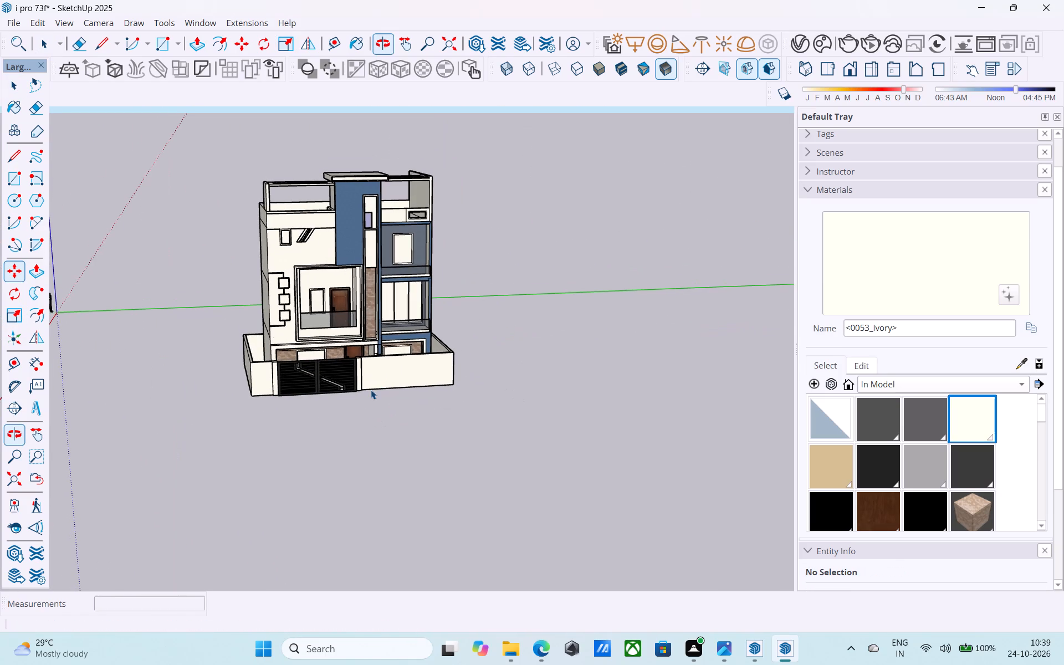
pyautogui.moveTo(368, 391); pyautogui.dragTo(359, 431, button='middle')
pyautogui.scroll(18, 344, 380)
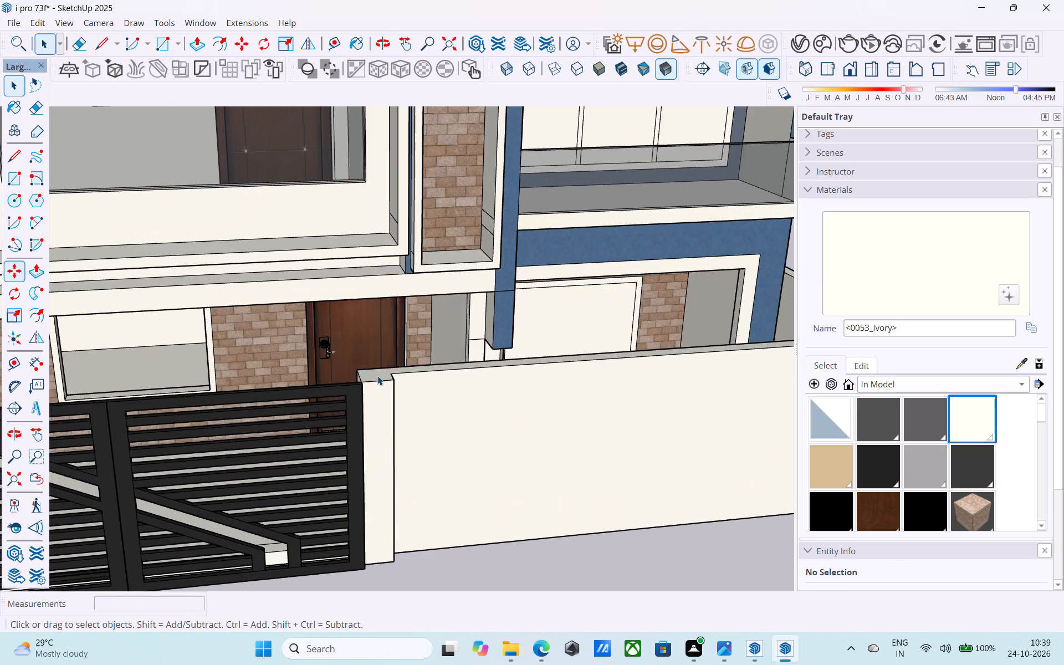
pyautogui.moveTo(377, 376); pyautogui.dragTo(377, 398, button='middle')
pyautogui.press('l')
pyautogui.scroll(3, 377, 398)
pyautogui.click(397, 393)
pyautogui.click(393, 382)
pyautogui.press('space')
pyautogui.scroll(-3, 393, 382)
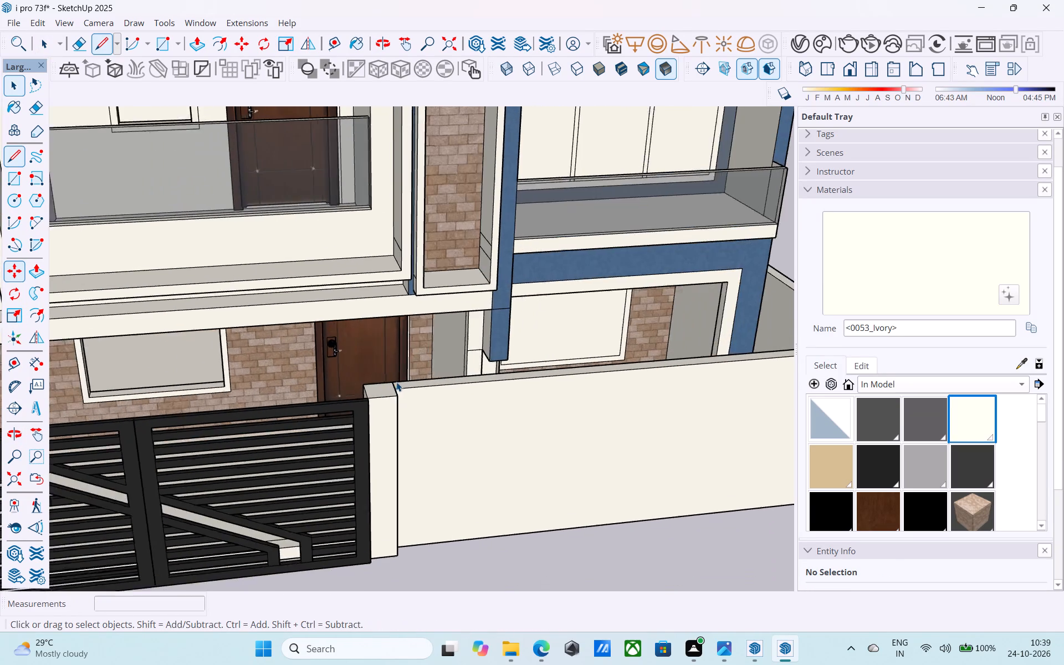
# Draw a line about 6" long across the top of the gate pillar nearest the origin, where it meets the wall.
pyautogui.scroll(-11, 396, 382)
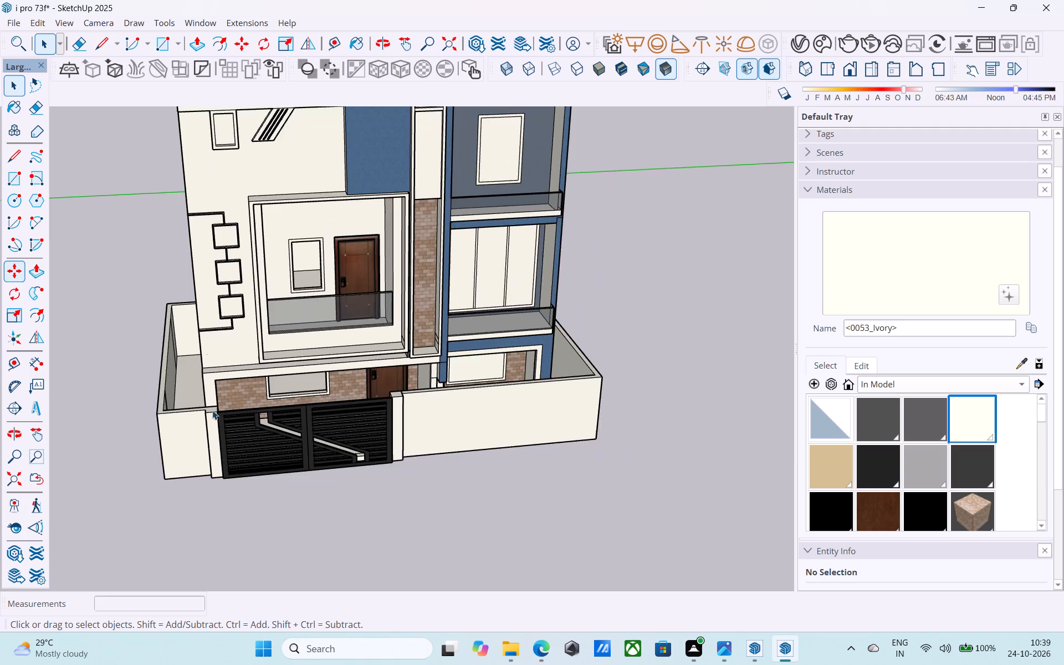
pyautogui.scroll(5, 212, 410)
pyautogui.press('l')
pyautogui.scroll(4, 204, 407)
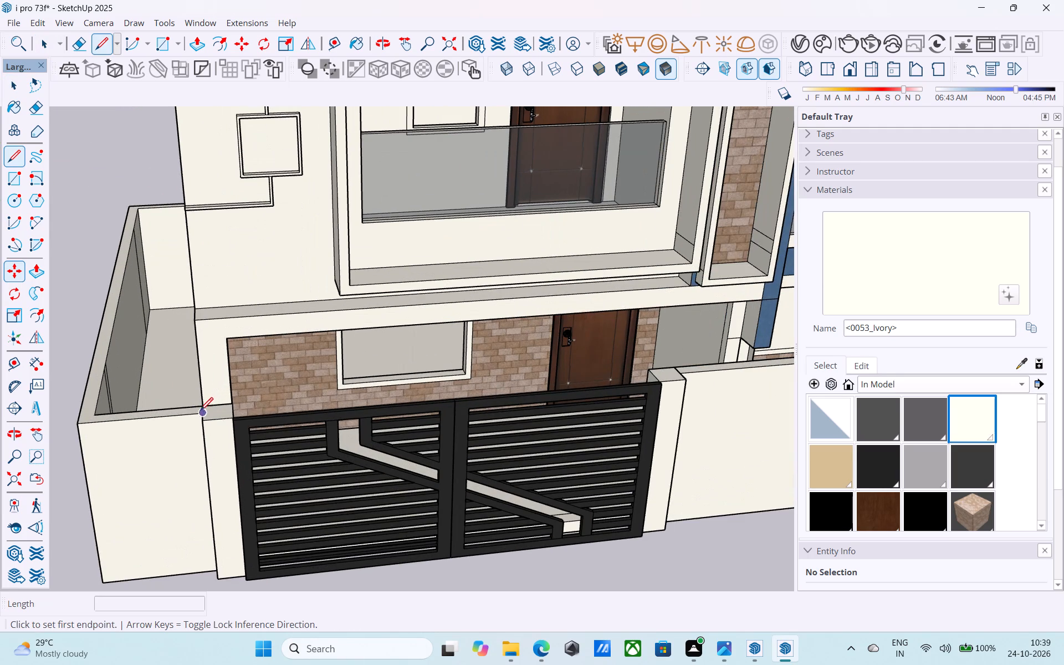
pyautogui.scroll(6, 200, 412)
pyautogui.click(199, 414)
pyautogui.click(201, 404)
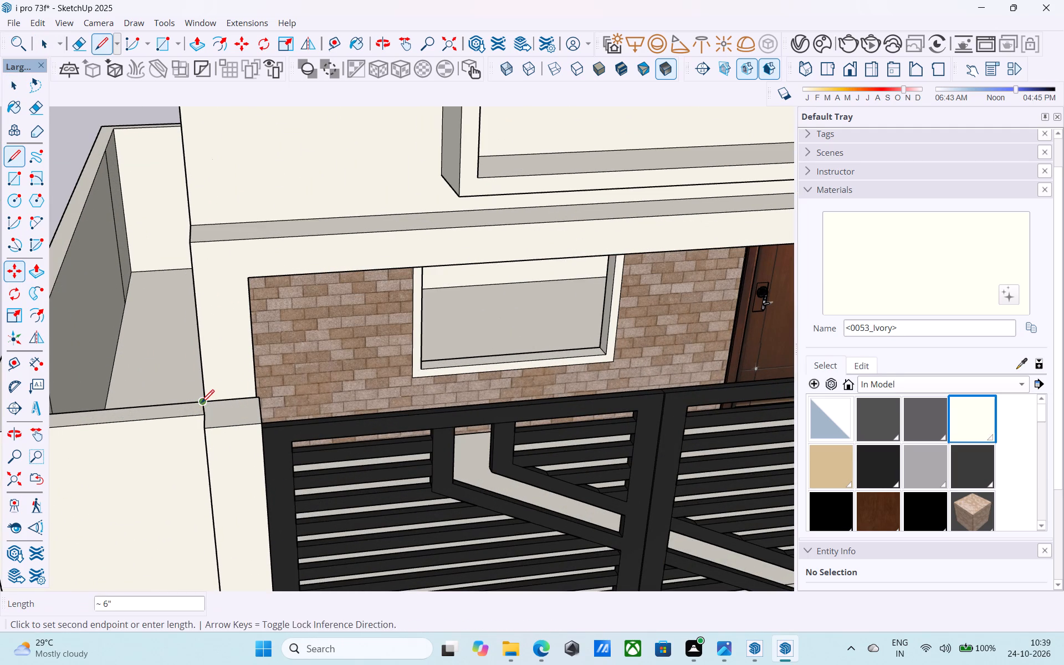
pyautogui.press('space')
# Save the model.
pyautogui.hotkey('ctrl', 's')
# Inside the house group, draw lines separating both gate pillar tops from the adjoining compound wall top.
pyautogui.click(456, 422)
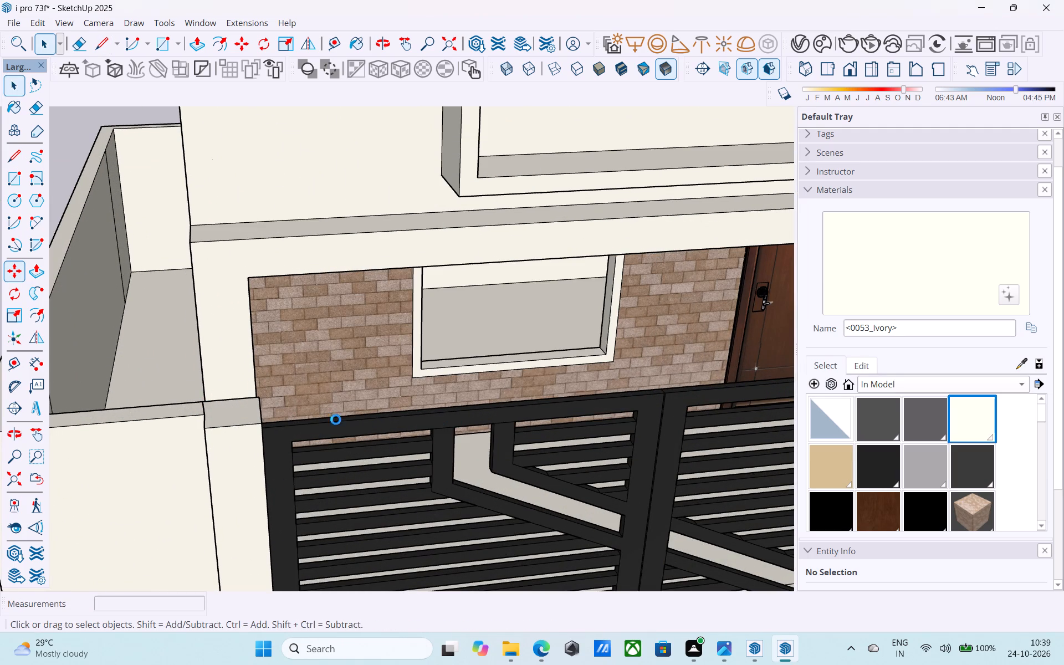
pyautogui.click(239, 412)
pyautogui.scroll(-5, 239, 412)
pyautogui.doubleClick(236, 420)
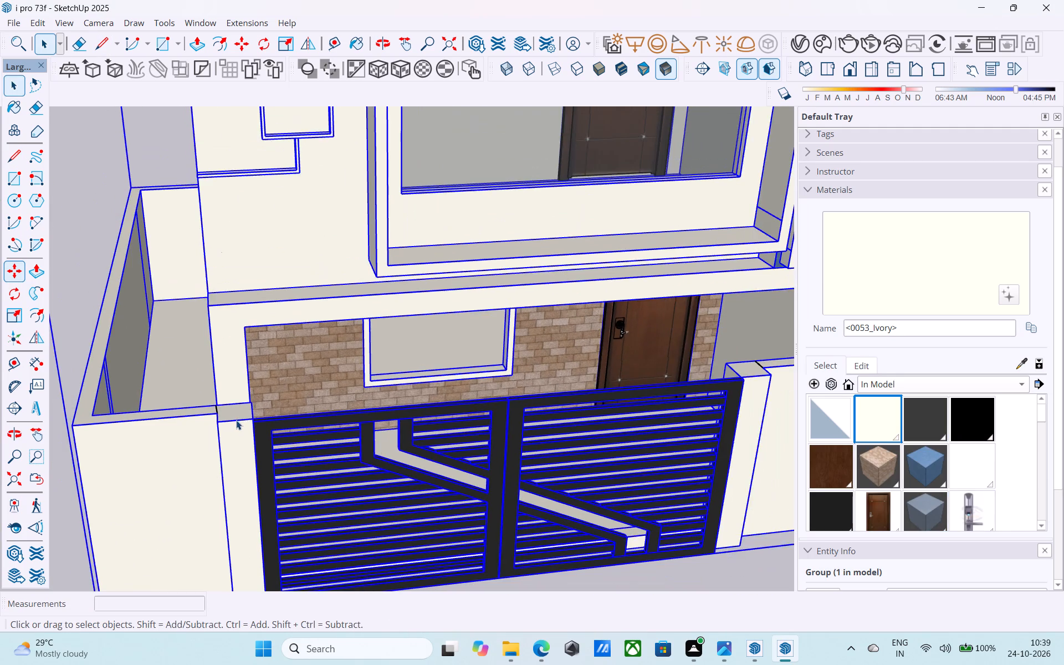
pyautogui.scroll(3, 236, 420)
pyautogui.press('l')
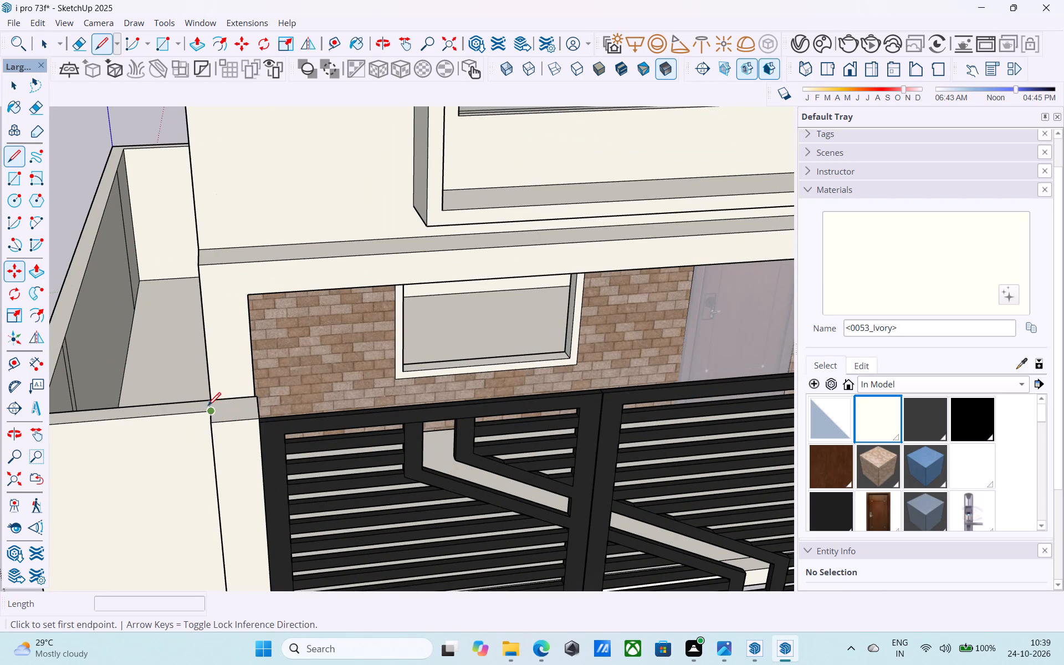
pyautogui.click(208, 407)
pyautogui.click(208, 400)
pyautogui.scroll(-3, 176, 401)
pyautogui.scroll(1, 176, 401)
pyautogui.scroll(-4, 176, 401)
pyautogui.scroll(6, 625, 381)
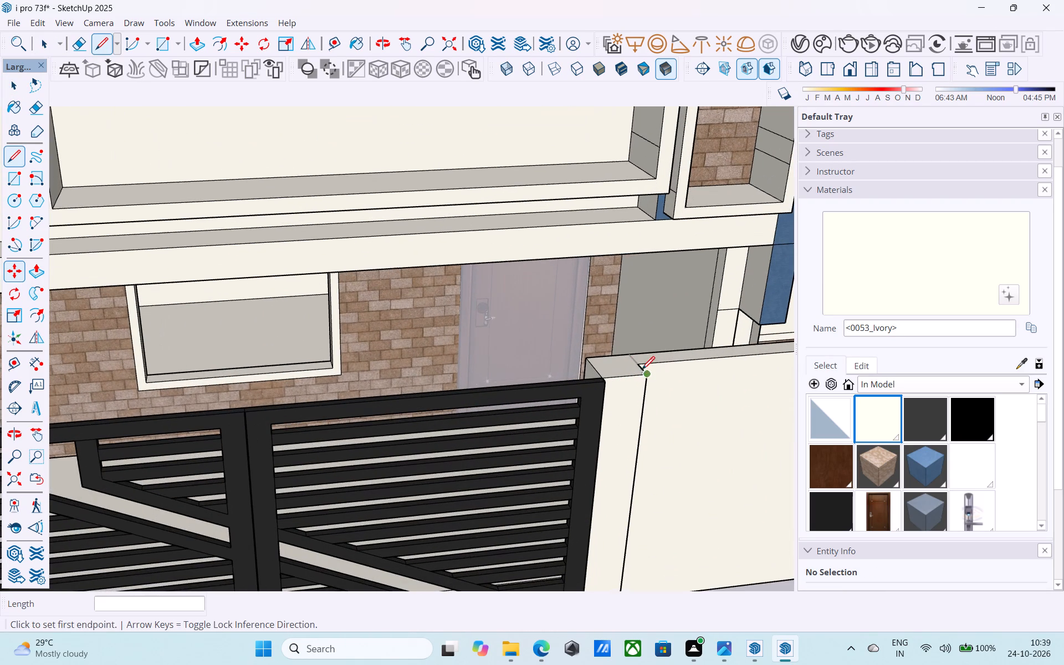
pyautogui.click(640, 366)
pyautogui.click(631, 355)
# Push/Pull the top faces of both gate pillars up by 1'.
pyautogui.press('space')
pyautogui.click(621, 365)
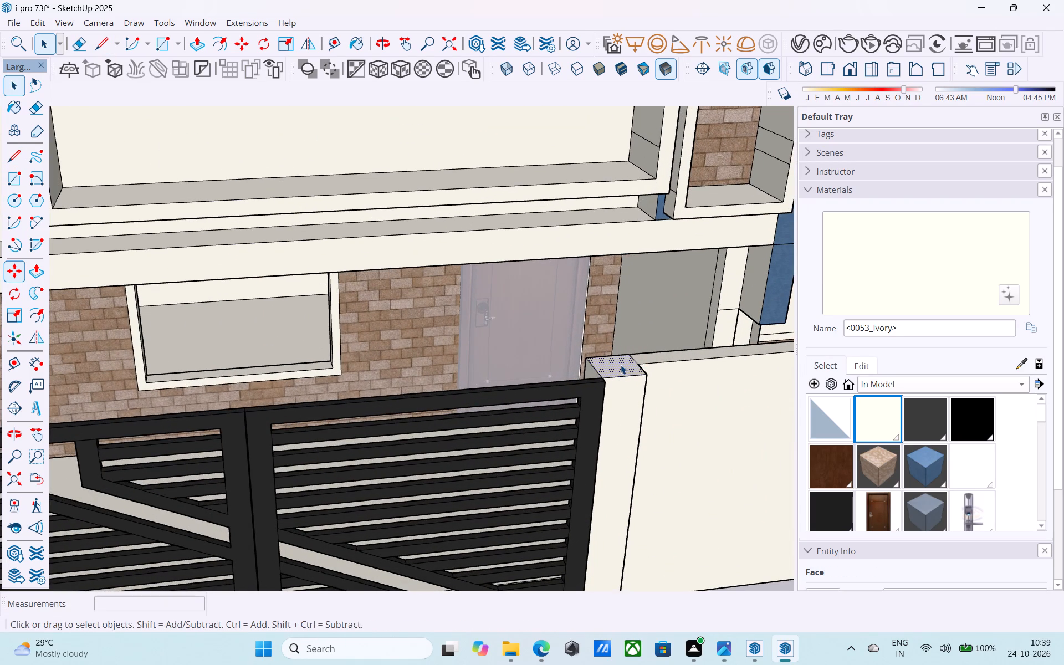
pyautogui.press('p')
pyautogui.click(621, 365)
pyautogui.write("1'")
pyautogui.press('Return')
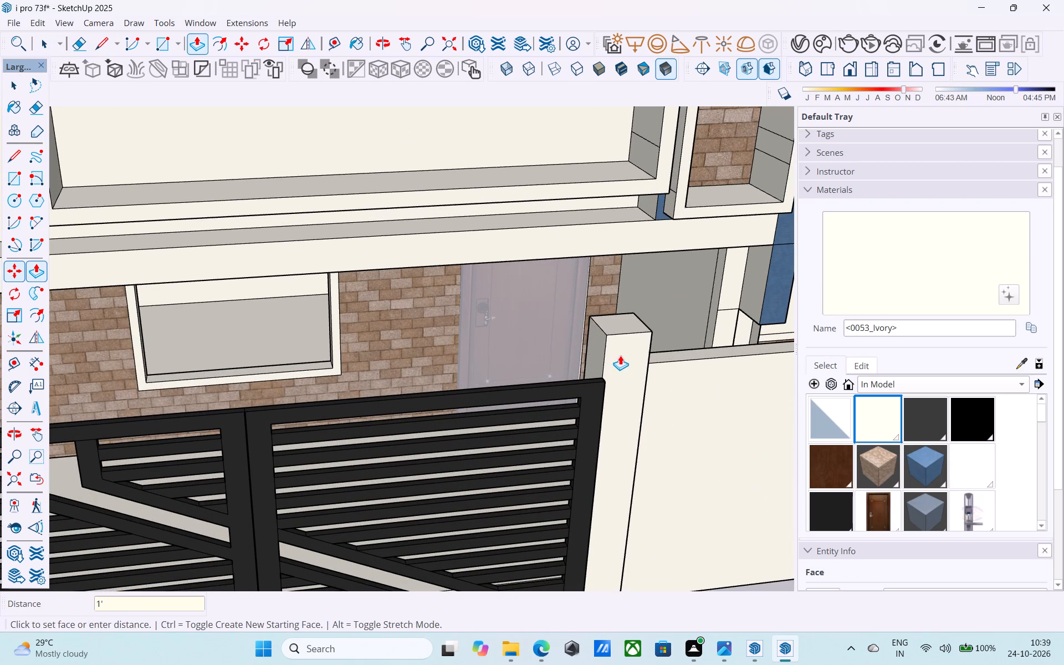
pyautogui.scroll(-9, 621, 355)
pyautogui.scroll(8, 280, 397)
pyautogui.doubleClick(302, 374)
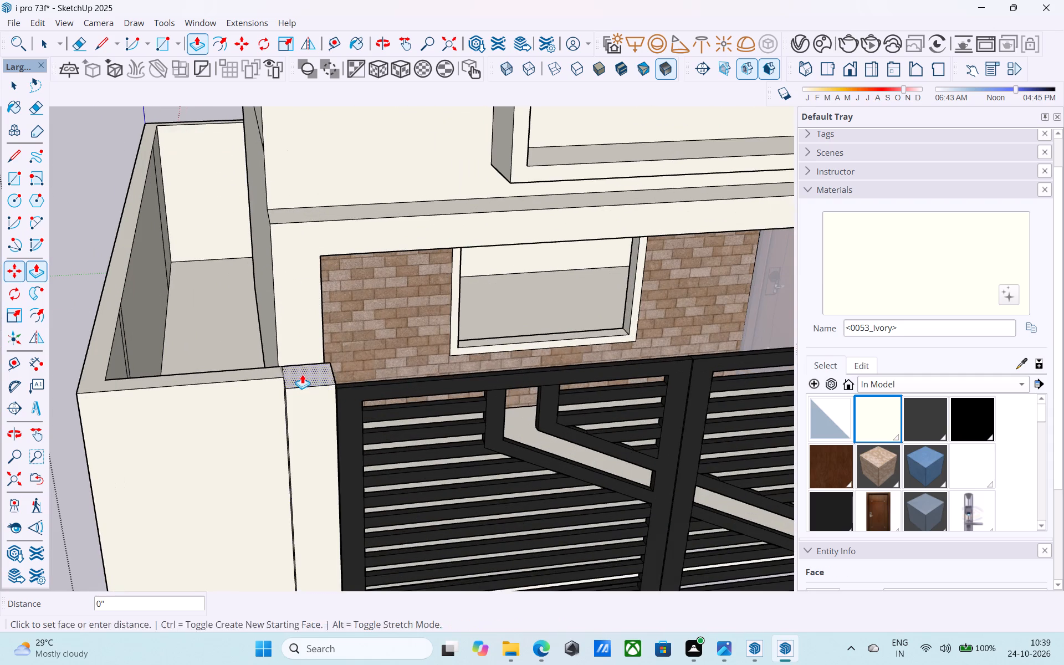
pyautogui.scroll(-11, 302, 371)
pyautogui.press('space')
pyautogui.moveTo(320, 411); pyautogui.dragTo(311, 306, button='middle')
pyautogui.scroll(-8, 324, 334)
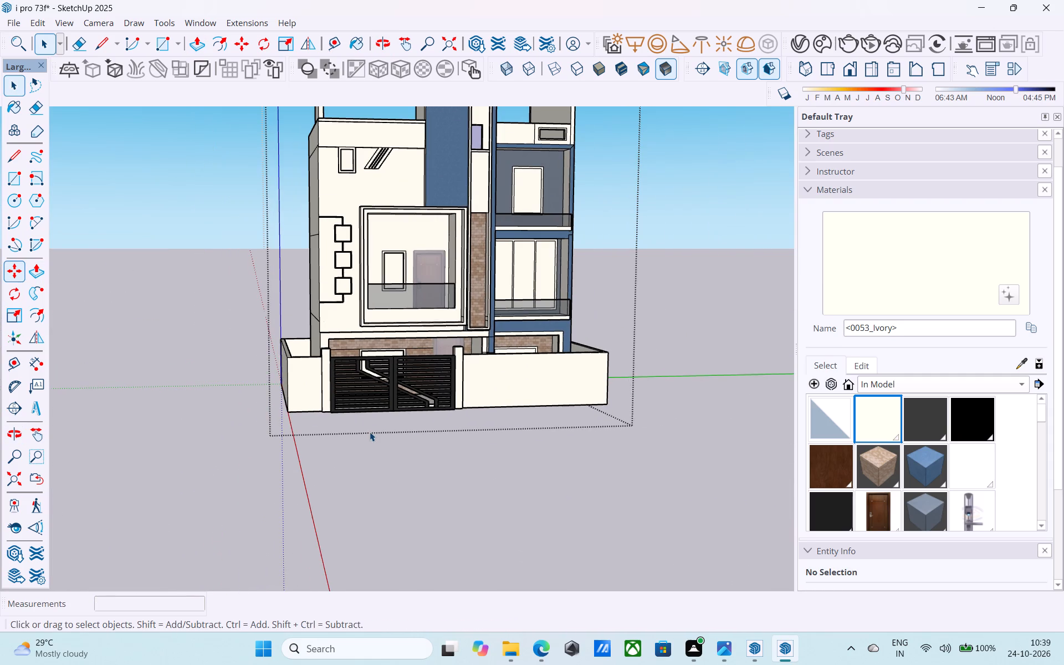
# Save the model.
pyautogui.hotkey('ctrl', 's')
# Draw a vertical line on the long front compound wall's outer face, from its top edge's midpoint to its bottom edge.
pyautogui.scroll(-1, 415, 407)
pyautogui.keyDown('shift'); pyautogui.moveTo(415, 407); pyautogui.dragTo(290, 453, button='middle'); pyautogui.keyUp('shift')
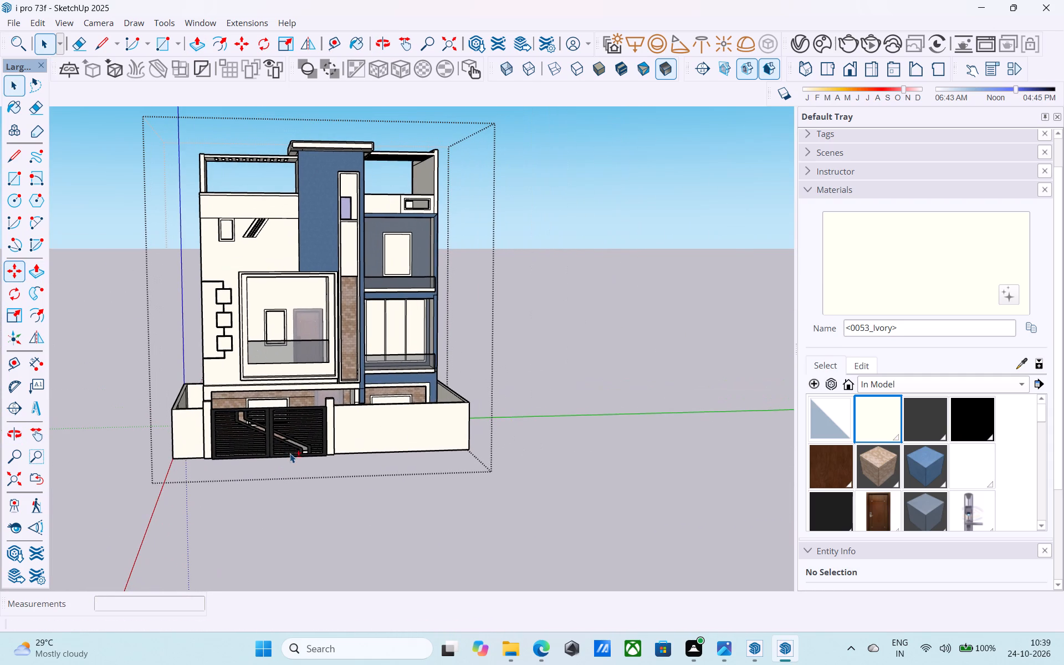
pyautogui.moveTo(341, 433); pyautogui.dragTo(287, 435, button='middle')
pyautogui.moveTo(355, 444); pyautogui.dragTo(275, 464, button='middle')
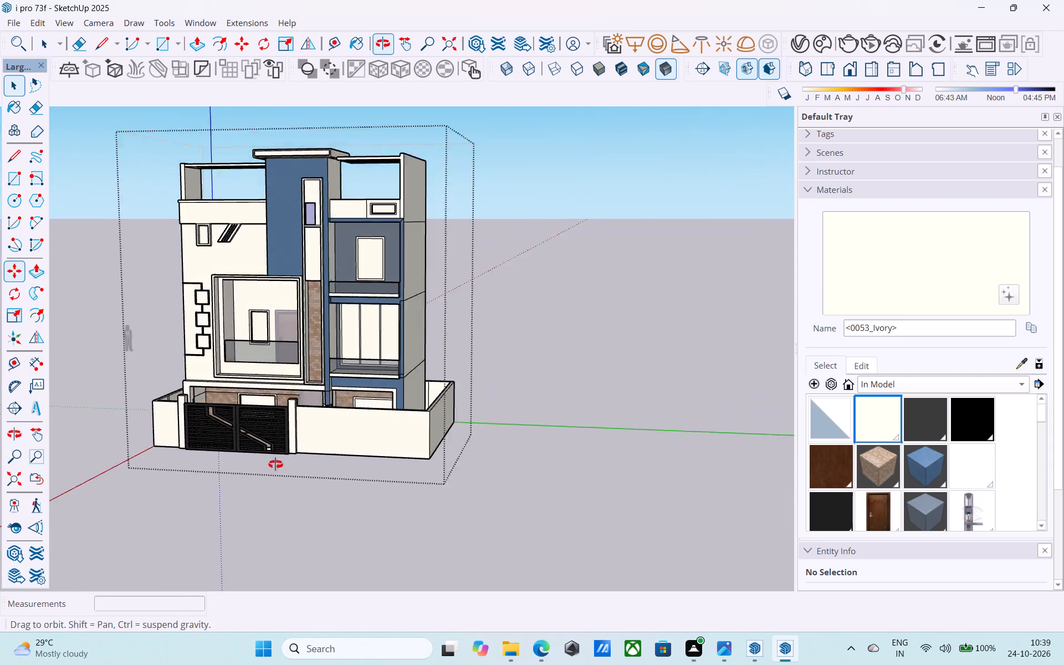
pyautogui.moveTo(275, 464); pyautogui.dragTo(278, 463, button='middle')
pyautogui.scroll(12, 306, 447)
pyautogui.moveTo(424, 436); pyautogui.dragTo(440, 516, button='middle')
pyautogui.press('l')
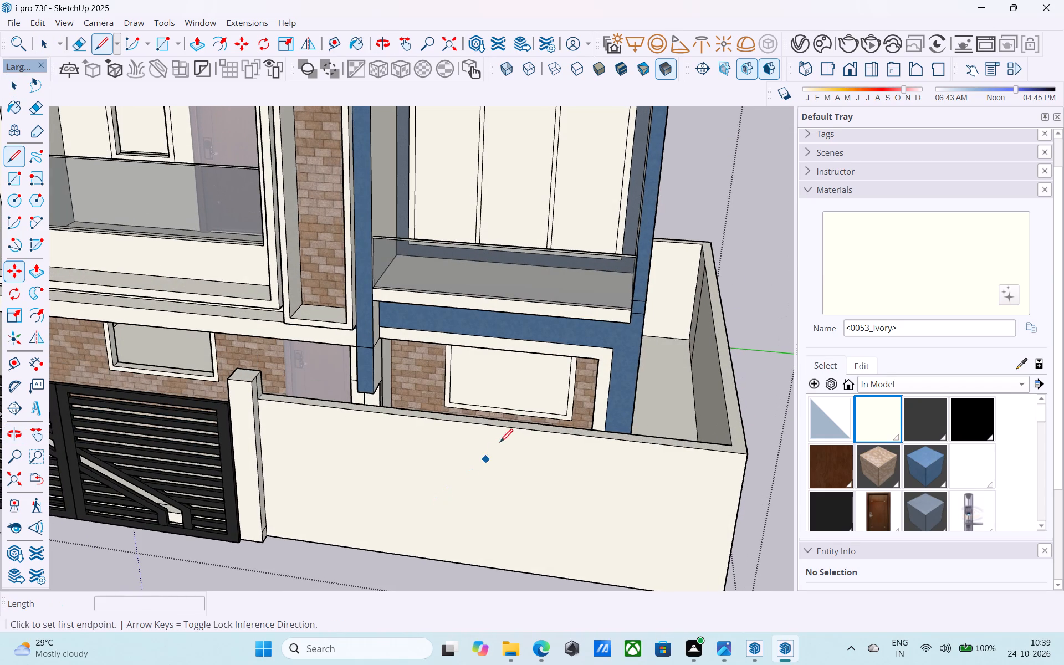
pyautogui.click(490, 424)
pyautogui.scroll(-4, 490, 426)
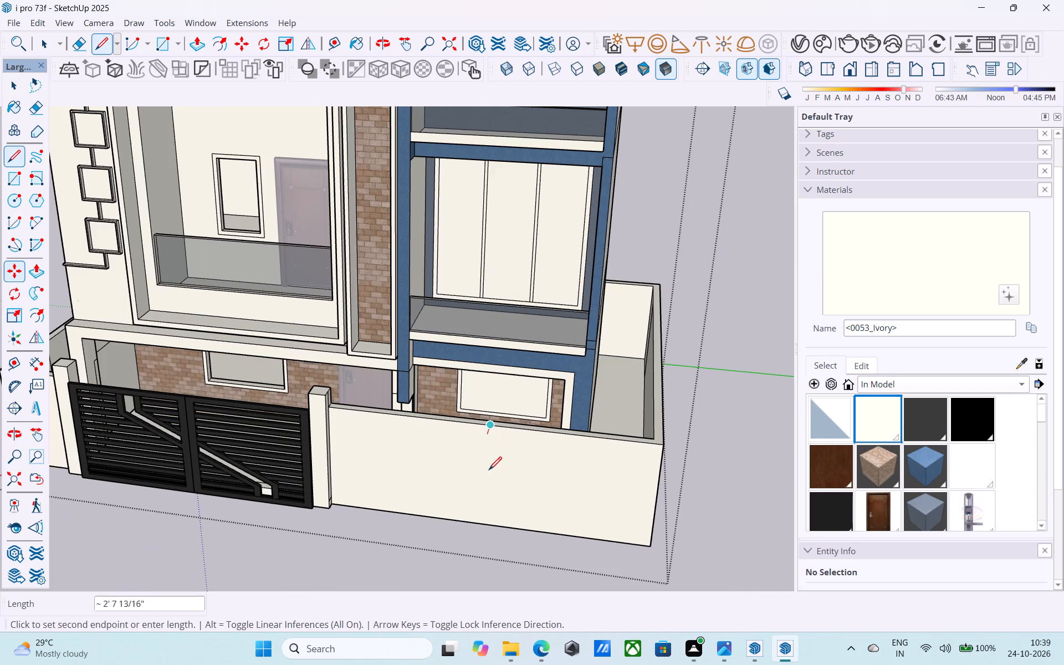
pyautogui.click(489, 524)
pyautogui.press('space')
# Copy the wall's vertical line 6" away from the gate, and copy the new line 1' back towards the gate.
pyautogui.scroll(4, 479, 456)
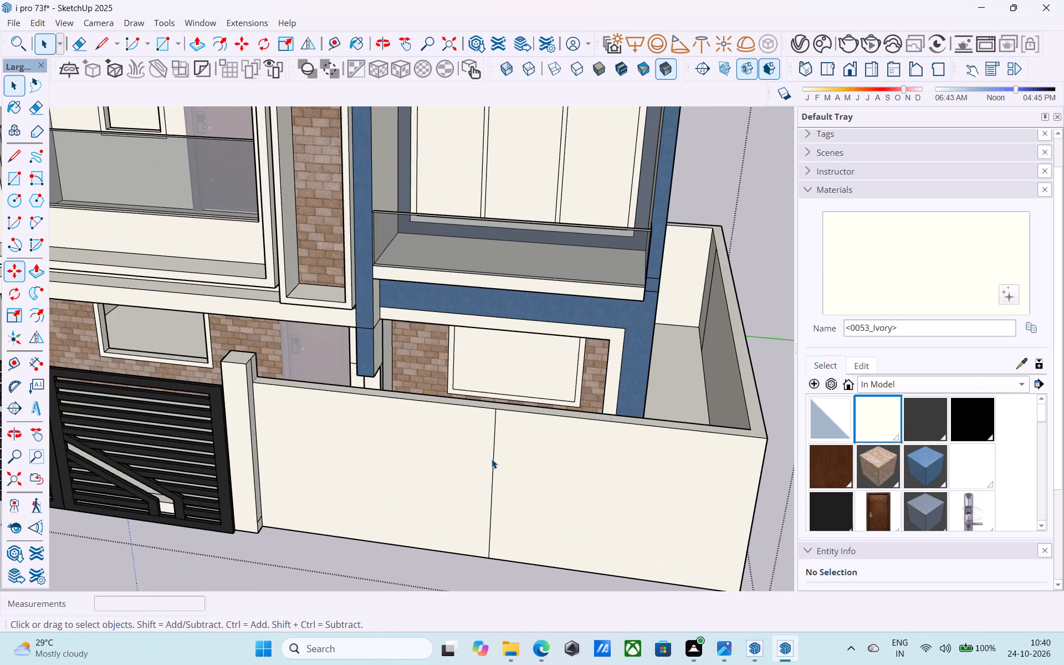
pyautogui.click(493, 459)
pyautogui.press('m')
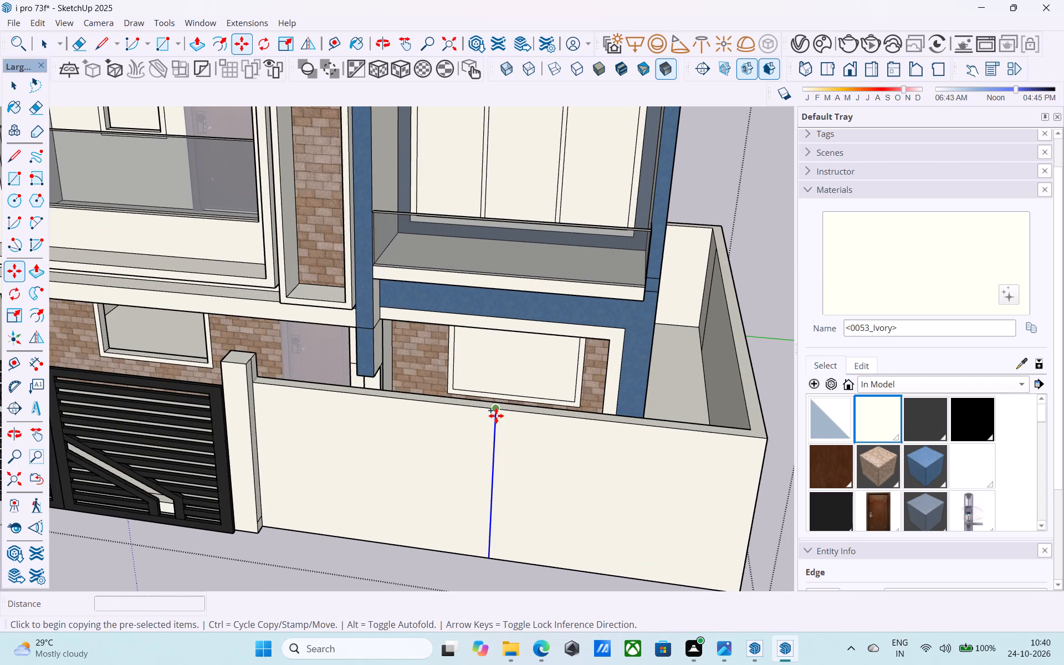
pyautogui.click(496, 416)
pyautogui.write('6"')
pyautogui.press('Return')
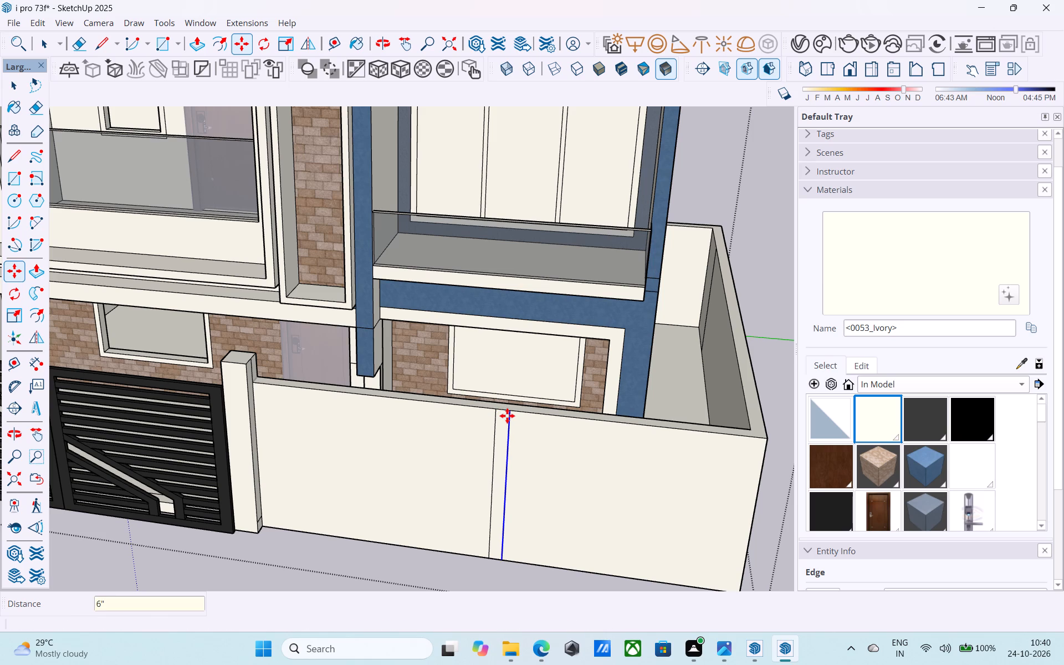
pyautogui.scroll(5, 507, 416)
pyautogui.click(509, 408)
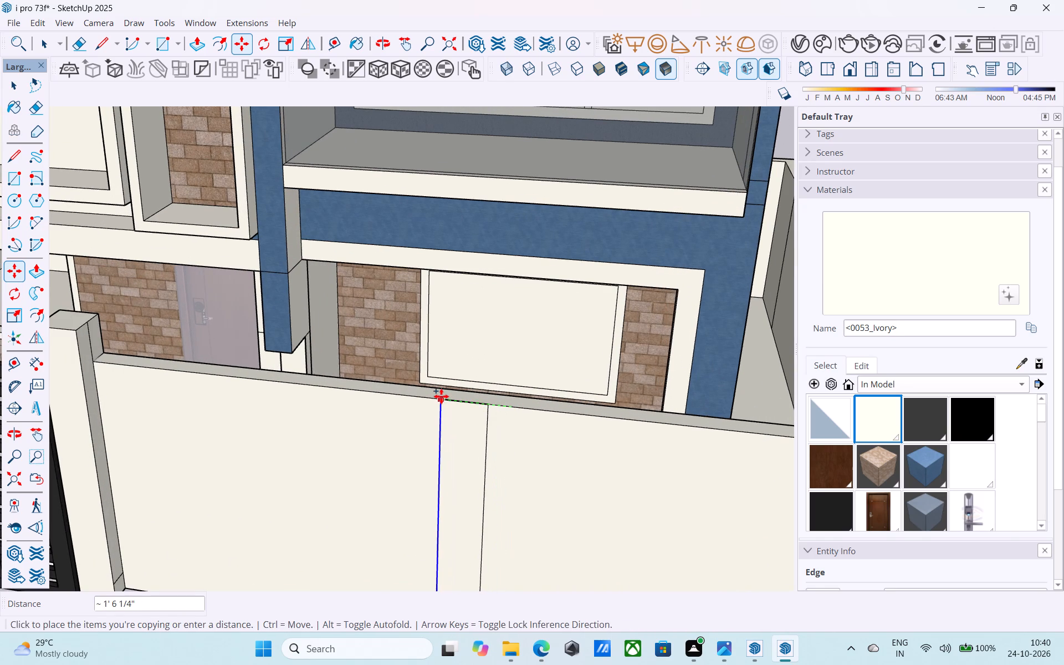
pyautogui.write("1'")
pyautogui.press('Return')
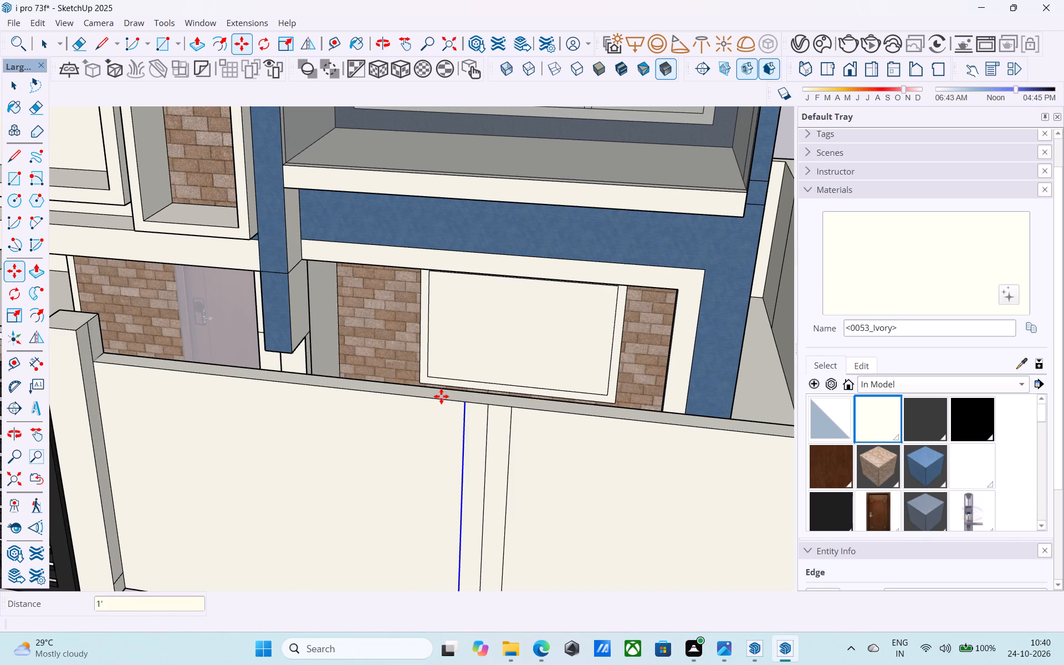
# Erase the middle of the three vertical lines on the front compound wall.
pyautogui.press('e')
pyautogui.moveTo(495, 446); pyautogui.dragTo(474, 447)
# Push/Pull the 1' wide strip on the front compound wall outwards by 6" as a pillar.
pyautogui.press('space')
pyautogui.click(479, 451)
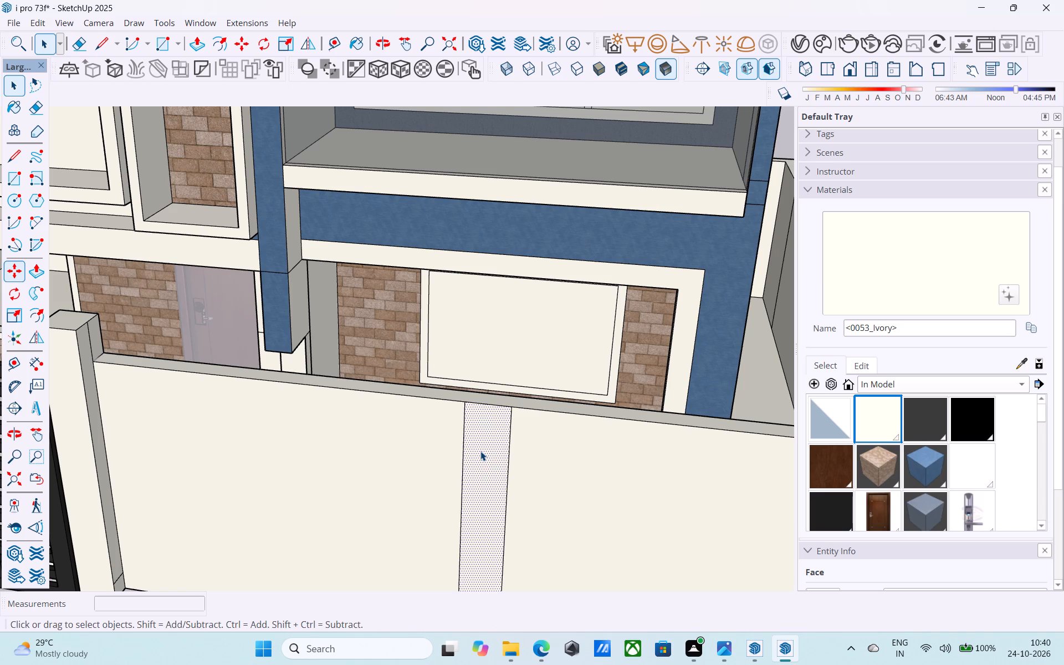
pyautogui.press('p')
pyautogui.click(480, 451)
pyautogui.write('6"')
pyautogui.press('Return')
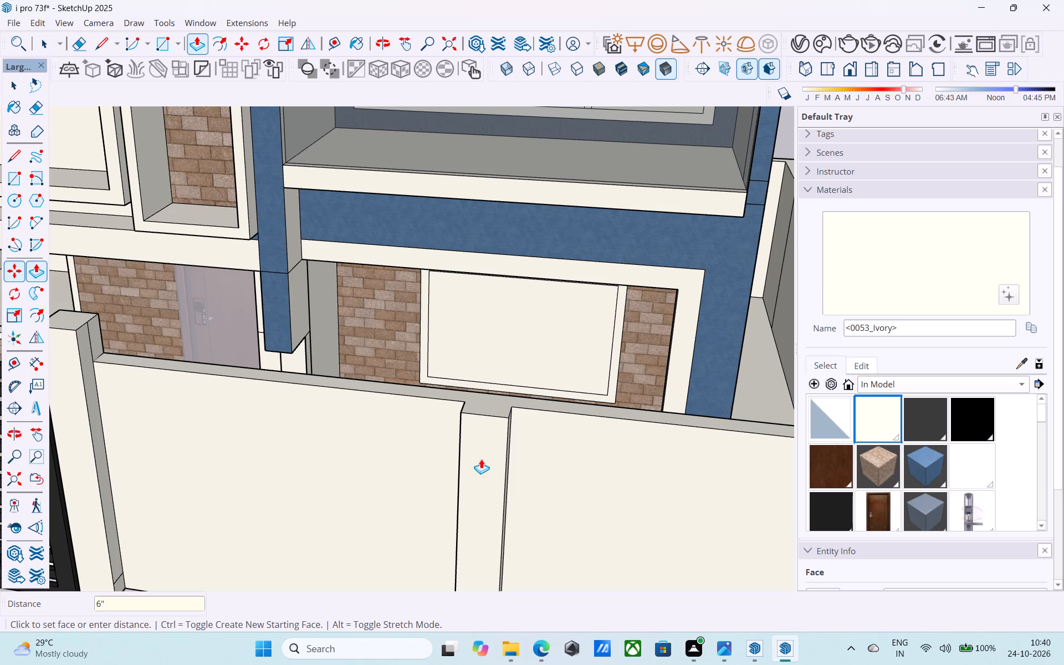
pyautogui.press('space')
pyautogui.moveTo(509, 416); pyautogui.dragTo(505, 519, button='middle')
pyautogui.scroll(3, 505, 517)
pyautogui.scroll(-5, 503, 481)
pyautogui.moveTo(507, 487); pyautogui.dragTo(508, 482, button='middle')
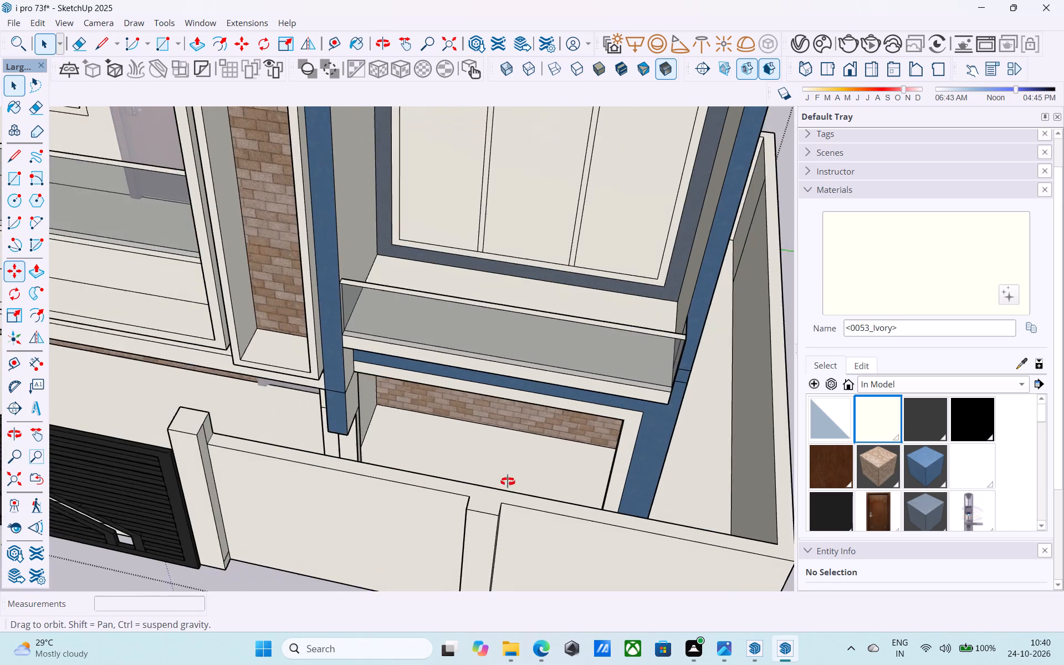
# Draw a 1' line across the back of the middle wall pillar's top, along the front compound wall's top edge.
pyautogui.moveTo(508, 482); pyautogui.dragTo(509, 477, button='middle')
pyautogui.press('l')
pyautogui.scroll(4, 509, 477)
pyautogui.click(500, 510)
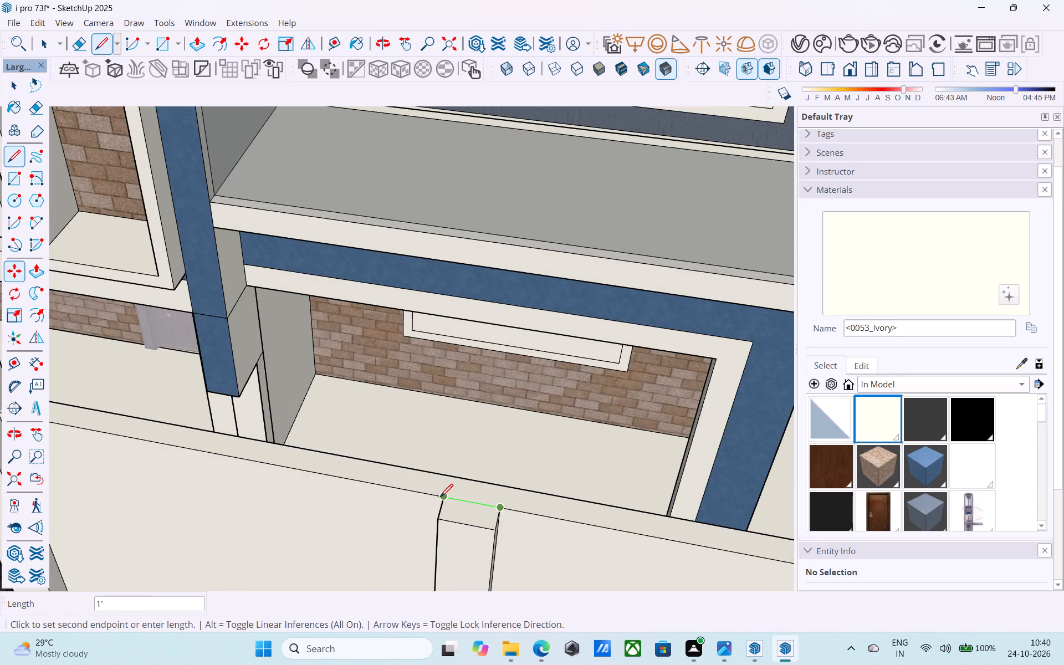
pyautogui.click(442, 498)
pyautogui.press('space')
# Copy the vertical corner edge at the front compound wall's far end 1' along the wall towards the gate.
pyautogui.scroll(-4, 438, 479)
pyautogui.moveTo(438, 497); pyautogui.dragTo(467, 383, button='middle')
pyautogui.scroll(-7, 411, 385)
pyautogui.moveTo(503, 451); pyautogui.dragTo(397, 424, button='middle')
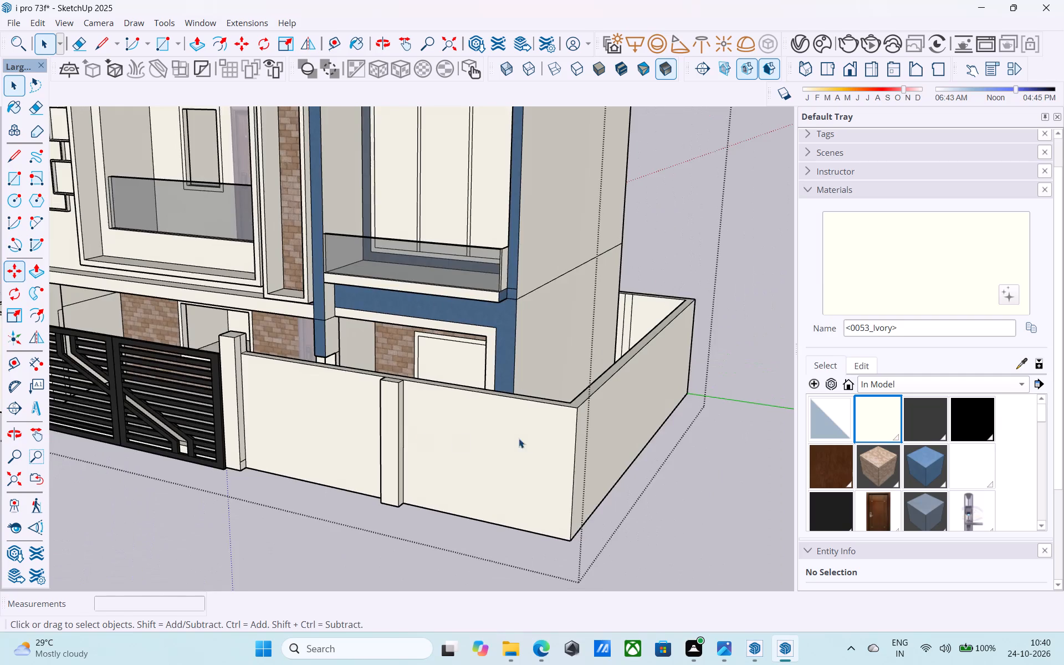
pyautogui.scroll(4, 528, 438)
pyautogui.click(604, 442)
pyautogui.click(600, 438)
pyautogui.press('m')
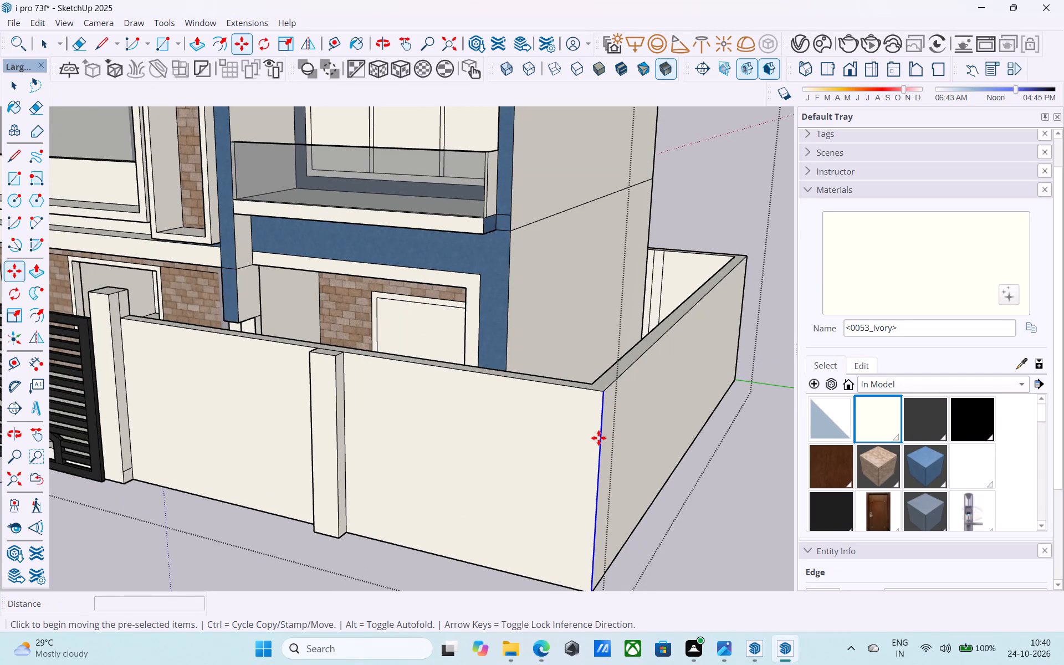
pyautogui.click(603, 397)
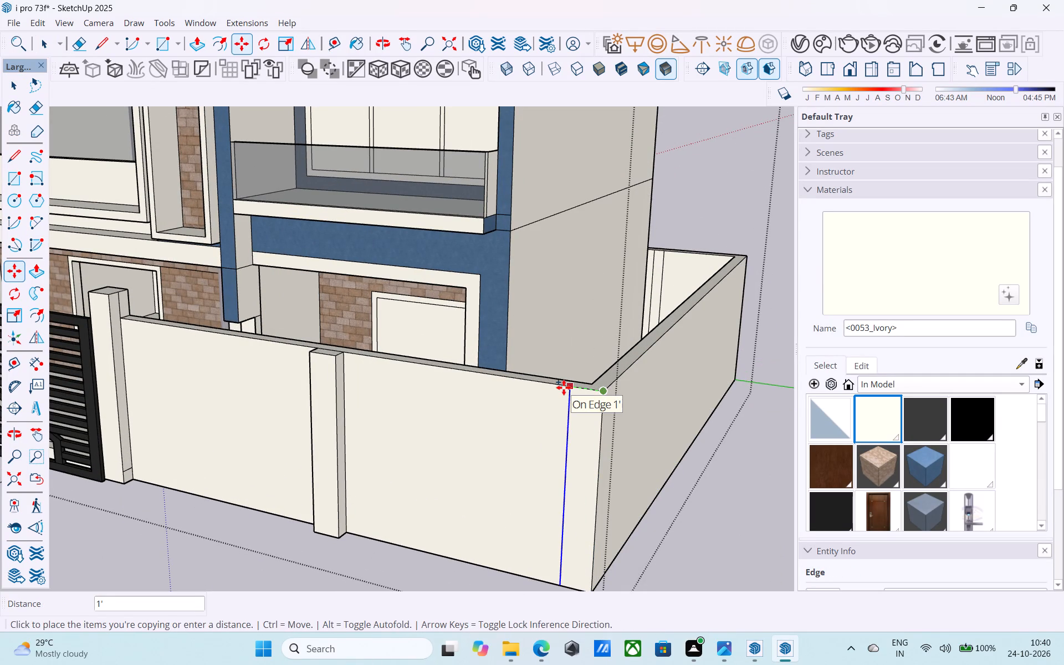
pyautogui.click(564, 387)
# Push/Pull the 1' wide strip at the front compound wall's far end outwards by 6" as a pillar.
pyautogui.press('space')
pyautogui.click(586, 415)
pyautogui.press('p')
pyautogui.click(586, 416)
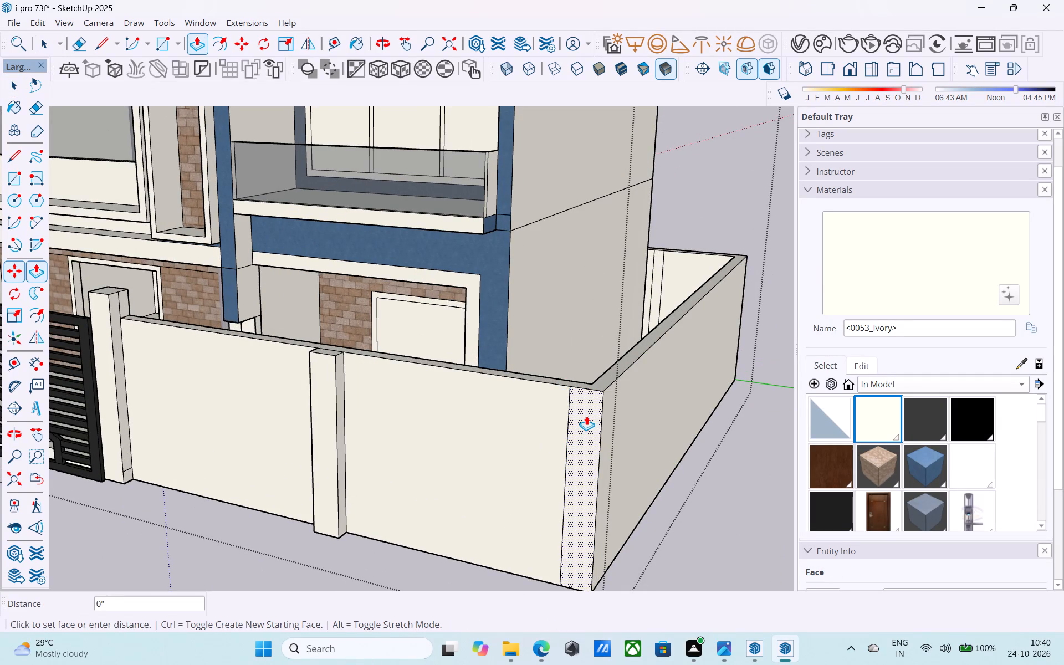
pyautogui.write('6"')
pyautogui.press('Return')
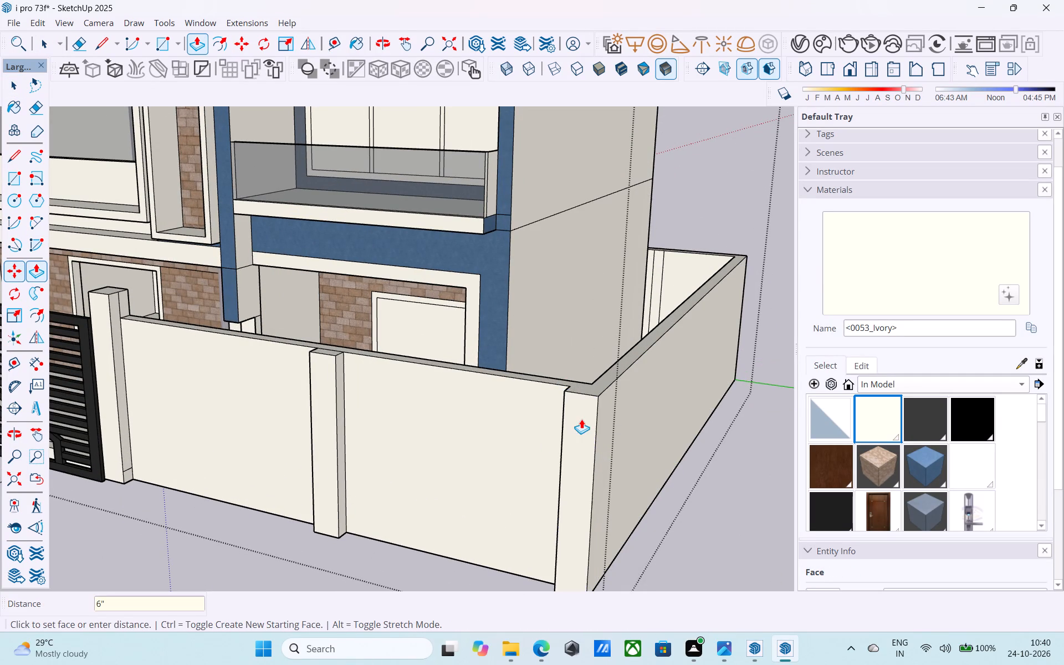
pyautogui.press('space')
# Draw a line across the back of the corner pillar's top, along the front compound wall's top edge.
pyautogui.moveTo(579, 425); pyautogui.dragTo(564, 458, button='middle')
pyautogui.press('l')
pyautogui.scroll(1, 564, 434)
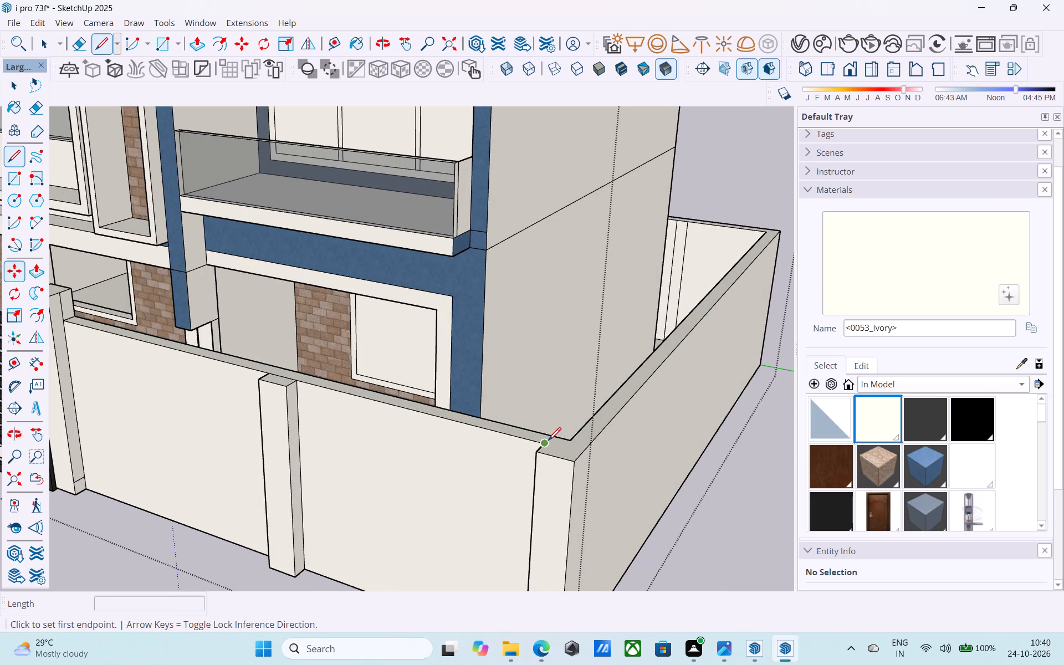
pyautogui.click(546, 442)
pyautogui.click(581, 458)
pyautogui.press('space')
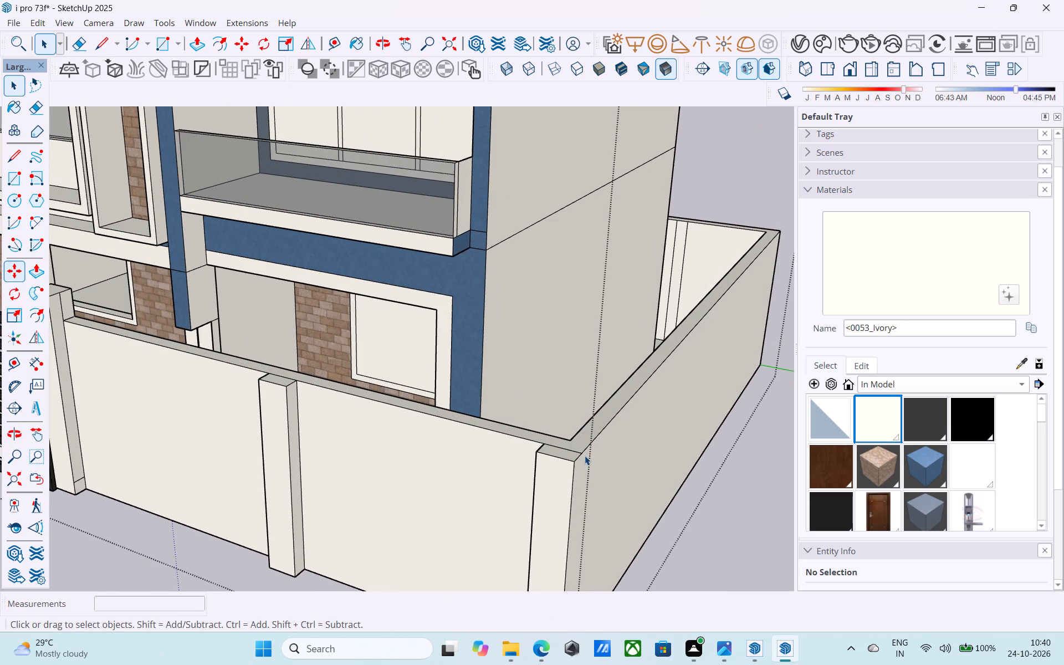
# Place a horizontal guide on the front compound wall 1' above its bottom edge.
pyautogui.scroll(-5, 583, 452)
pyautogui.moveTo(583, 452); pyautogui.dragTo(599, 424, button='middle')
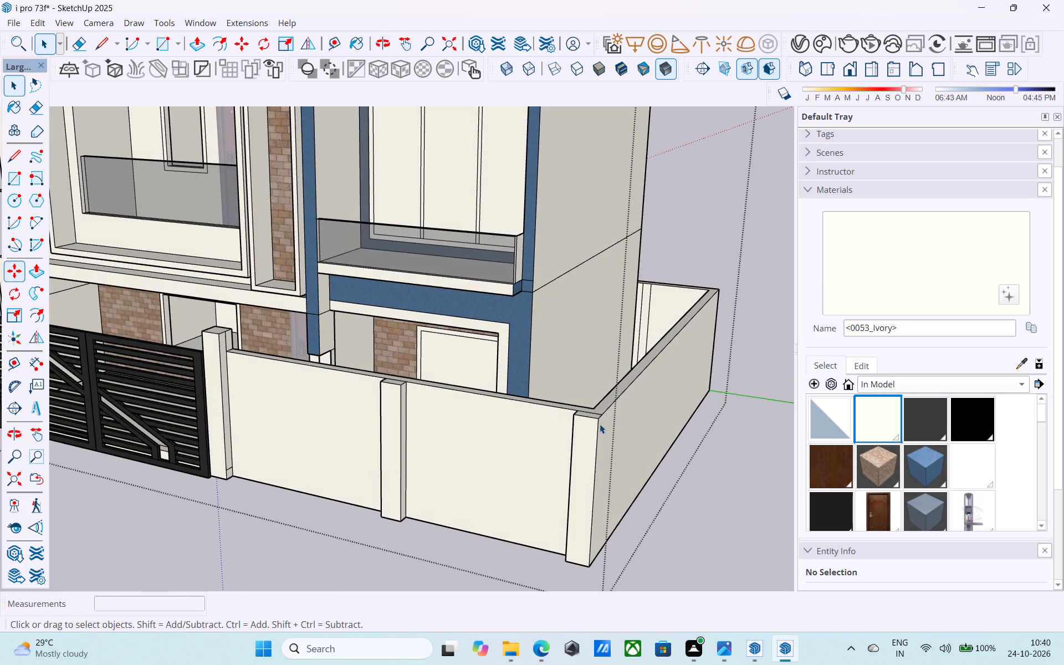
pyautogui.moveTo(600, 417); pyautogui.dragTo(708, 314, button='middle')
pyautogui.scroll(-4, 700, 337)
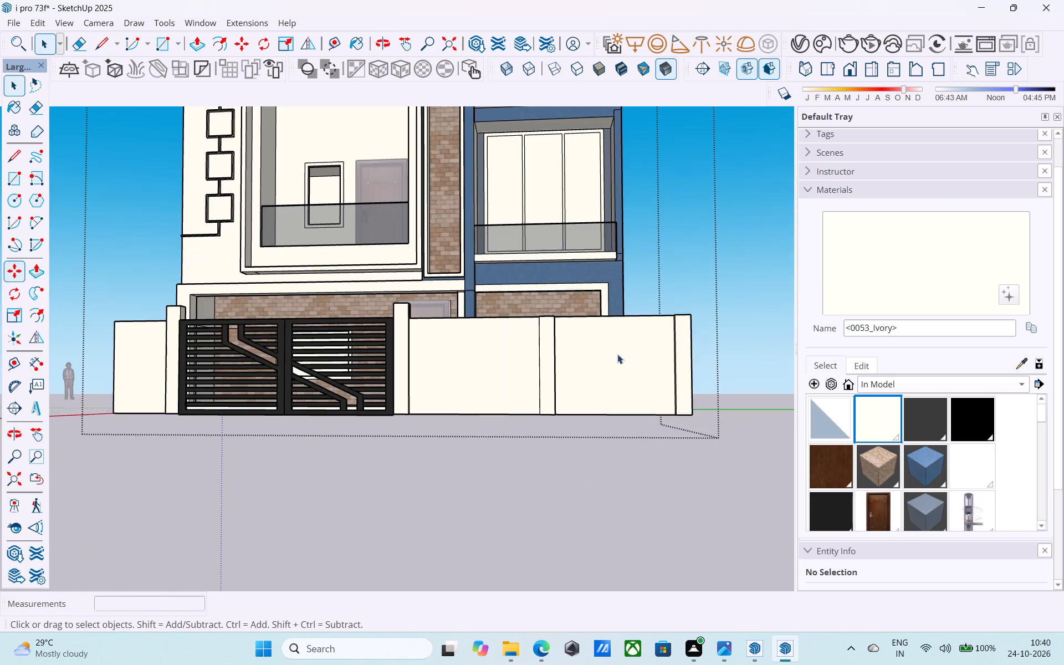
pyautogui.moveTo(598, 354); pyautogui.dragTo(617, 375, button='middle')
pyautogui.moveTo(482, 378); pyautogui.dragTo(428, 369, button='middle')
pyautogui.scroll(9, 452, 372)
pyautogui.moveTo(405, 371); pyautogui.dragTo(383, 380, button='middle')
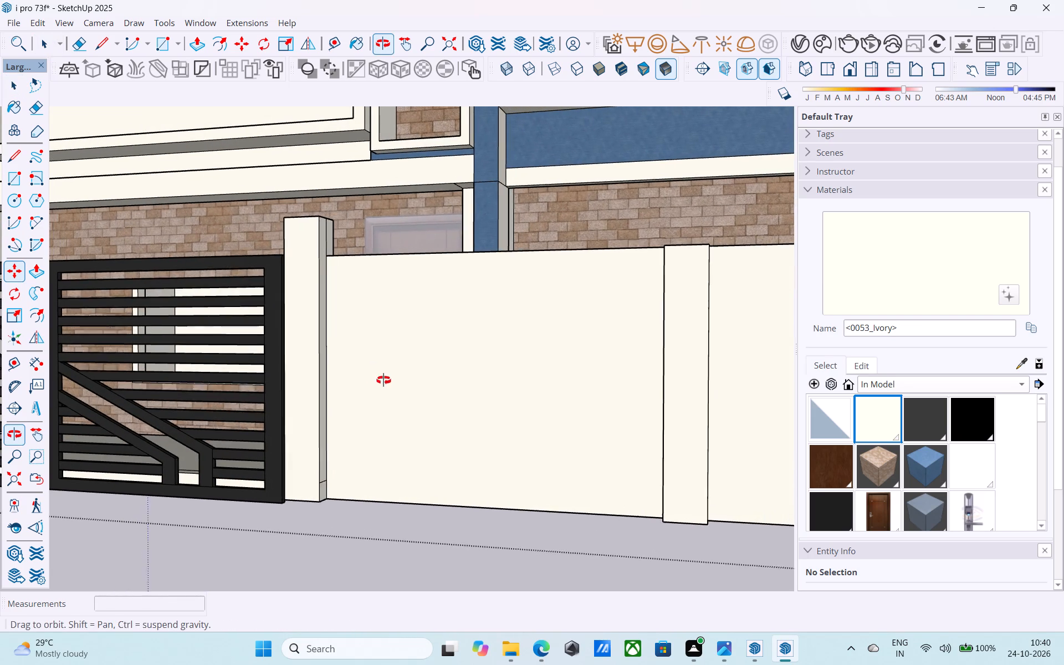
pyautogui.moveTo(383, 380); pyautogui.dragTo(381, 381, button='middle')
pyautogui.press('l')
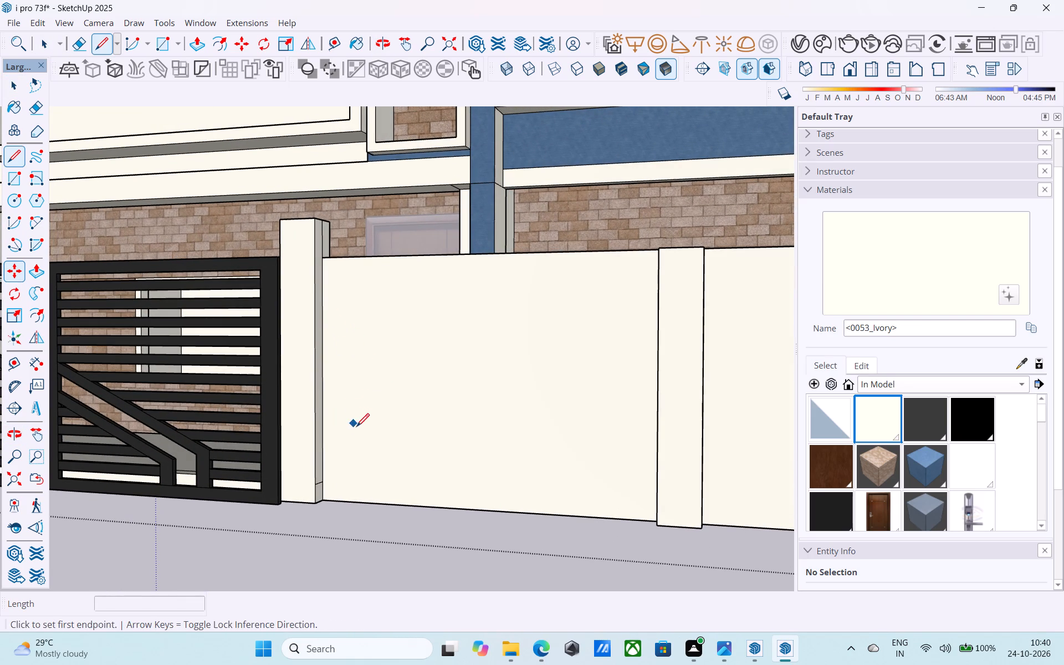
pyautogui.press('space')
pyautogui.press('t')
pyautogui.click(417, 503)
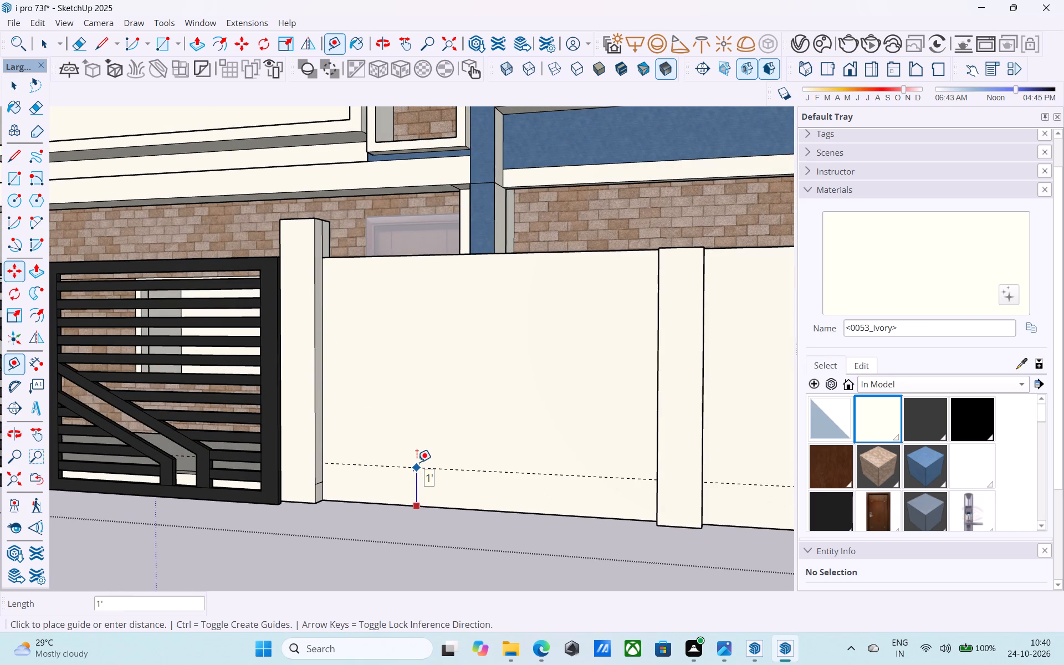
pyautogui.write("2'")
pyautogui.press('Return')
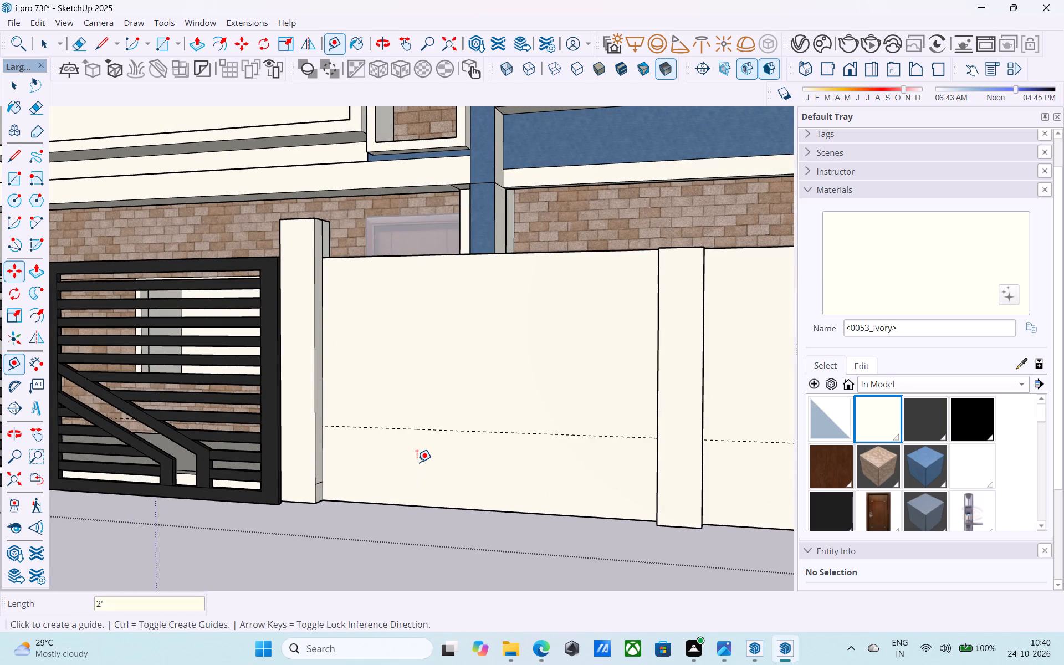
pyautogui.write("1'")
pyautogui.press('Return')
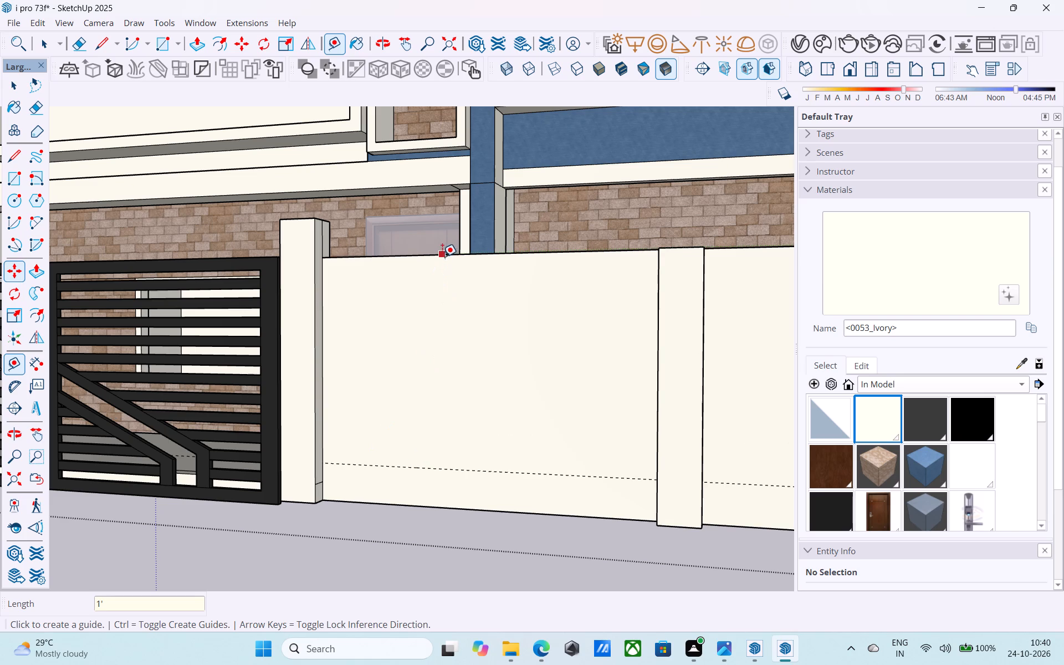
# Place a horizontal guide on the front compound wall 1.5' below its top edge.
pyautogui.click(443, 254)
pyautogui.write("1'")
pyautogui.press('Return')
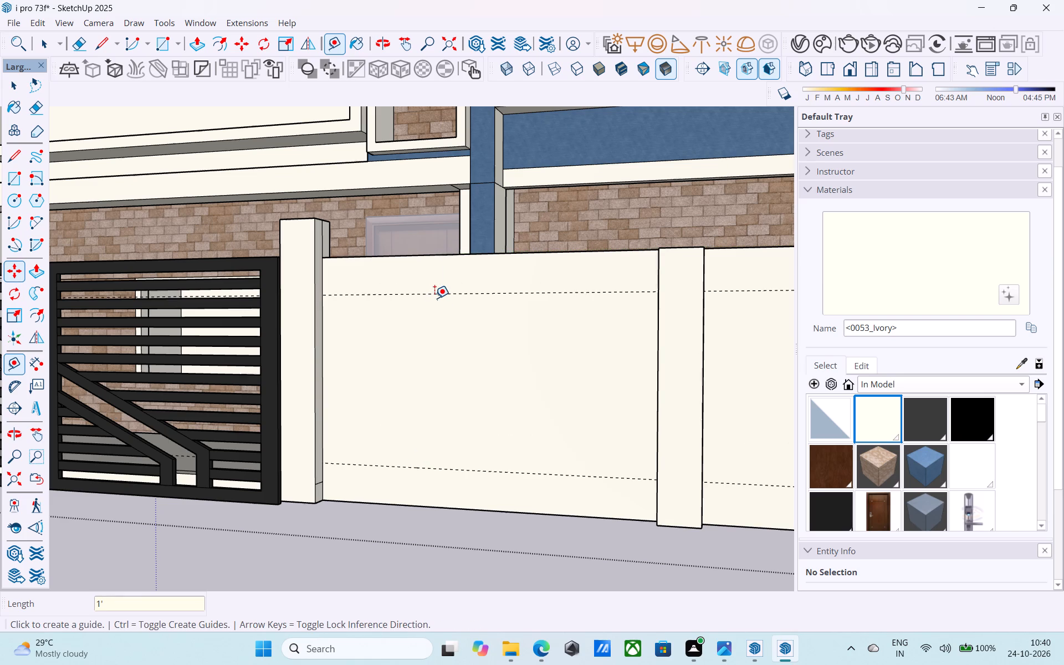
pyautogui.write("1.5'")
pyautogui.press('Return')
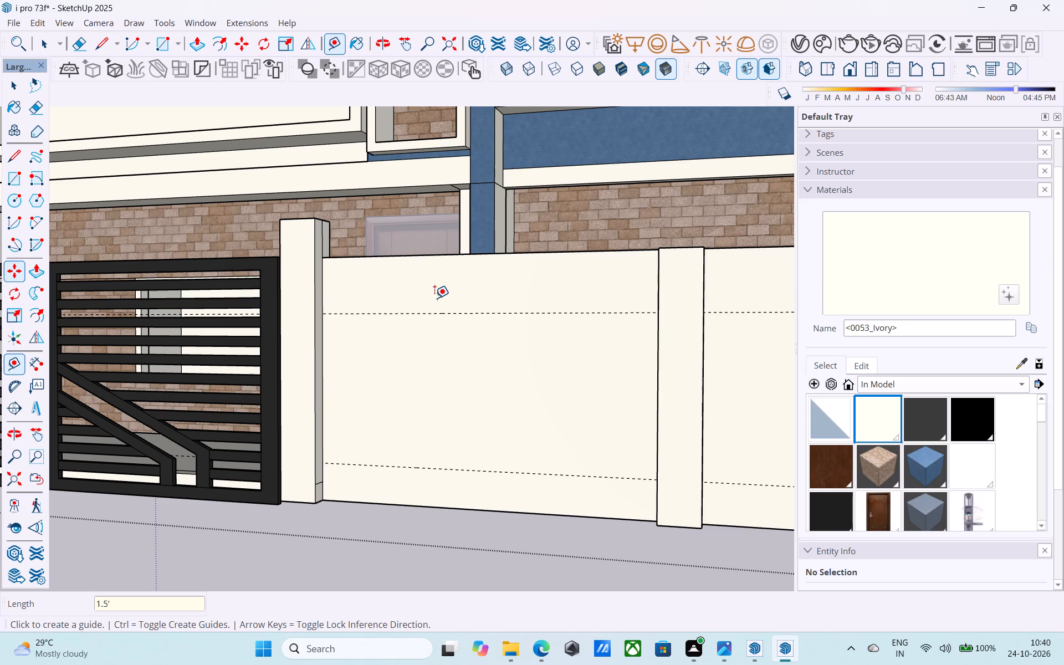
# Place another horizontal guide on the front compound wall 1.5' above its bottom edge.
pyautogui.click(447, 505)
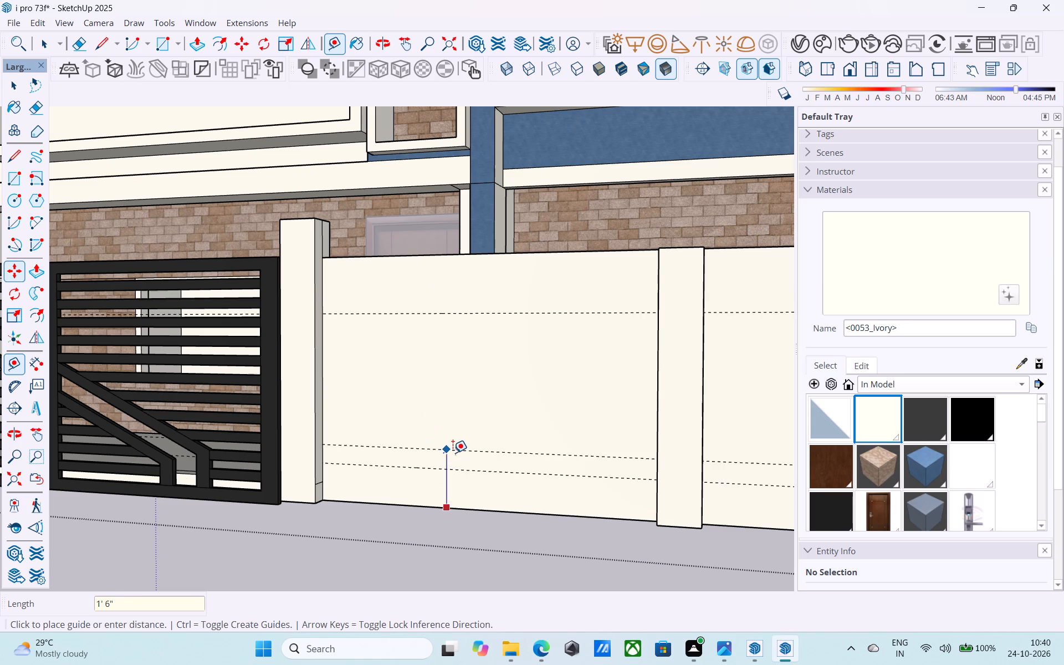
pyautogui.write("1.5'")
pyautogui.press('Return')
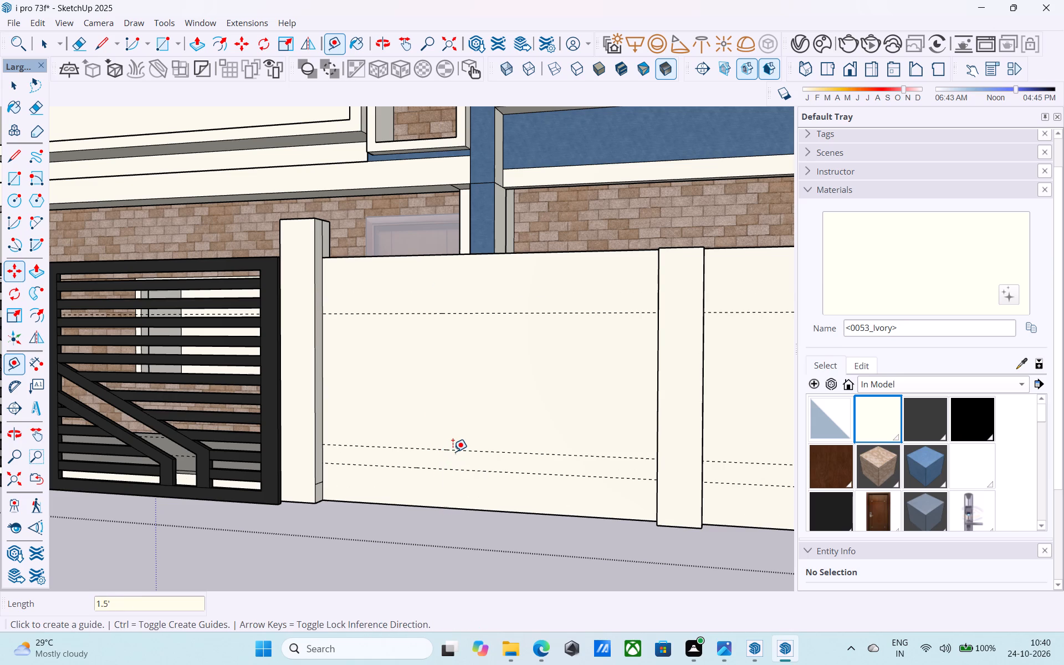
pyautogui.press('space')
# Draw a rectangle between the 1.5' guides on the wall, from the gate pillar to the middle wall pillar.
pyautogui.press('r')
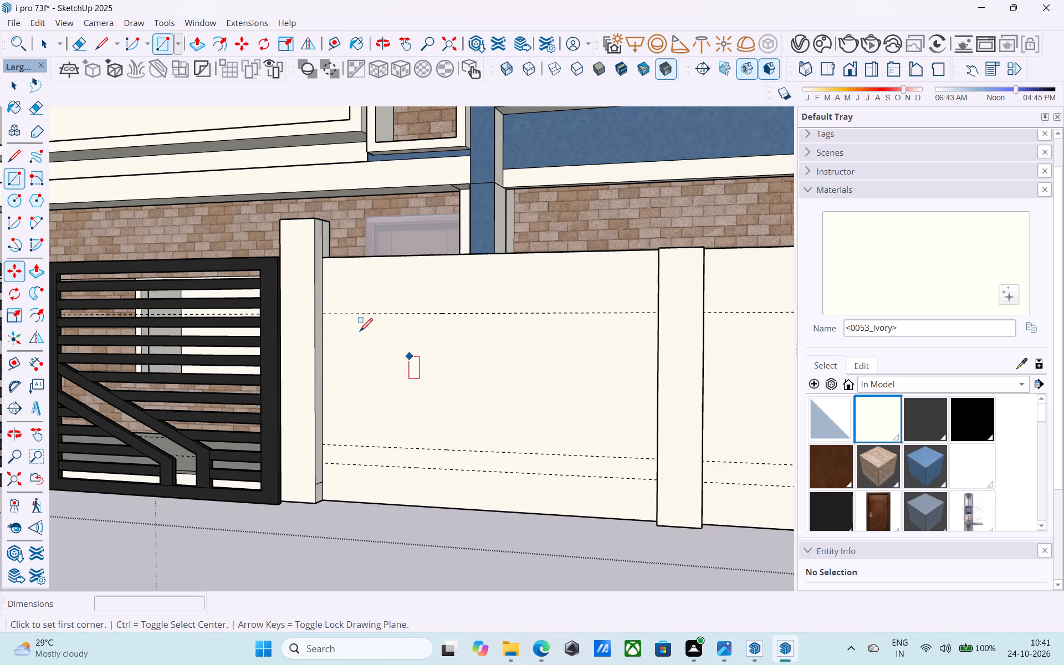
pyautogui.click(324, 316)
pyautogui.moveTo(376, 360); pyautogui.dragTo(585, 414, button='middle')
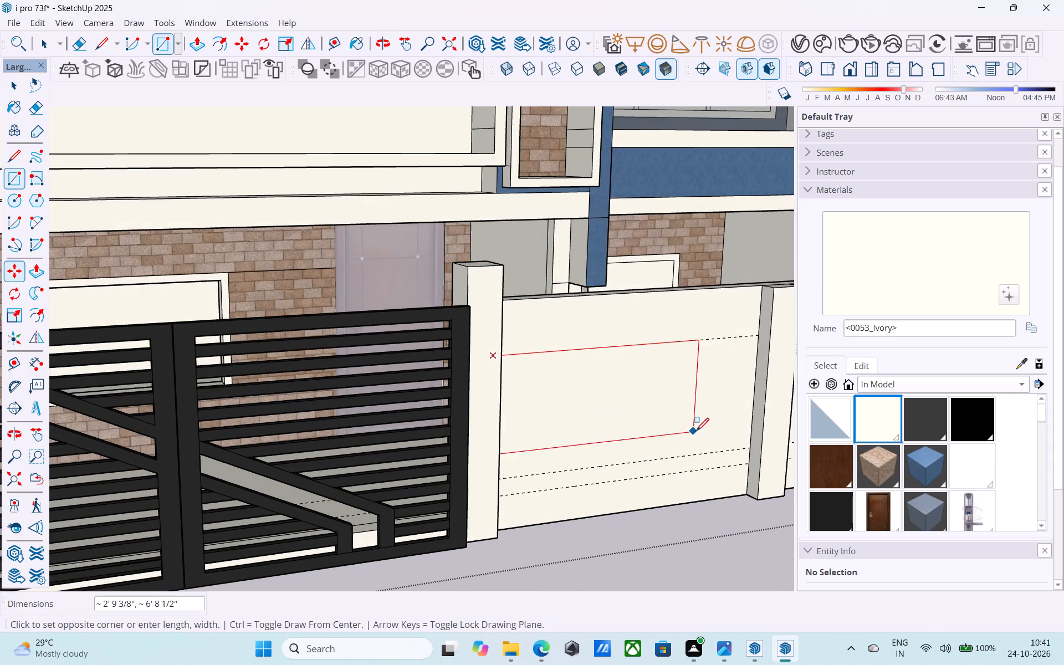
pyautogui.click(748, 447)
# Draw a rectangle between the 1.5' guides on the wall, from the middle pillar to the corner pillar.
pyautogui.scroll(-6, 413, 394)
pyautogui.moveTo(523, 386); pyautogui.dragTo(505, 383, button='middle')
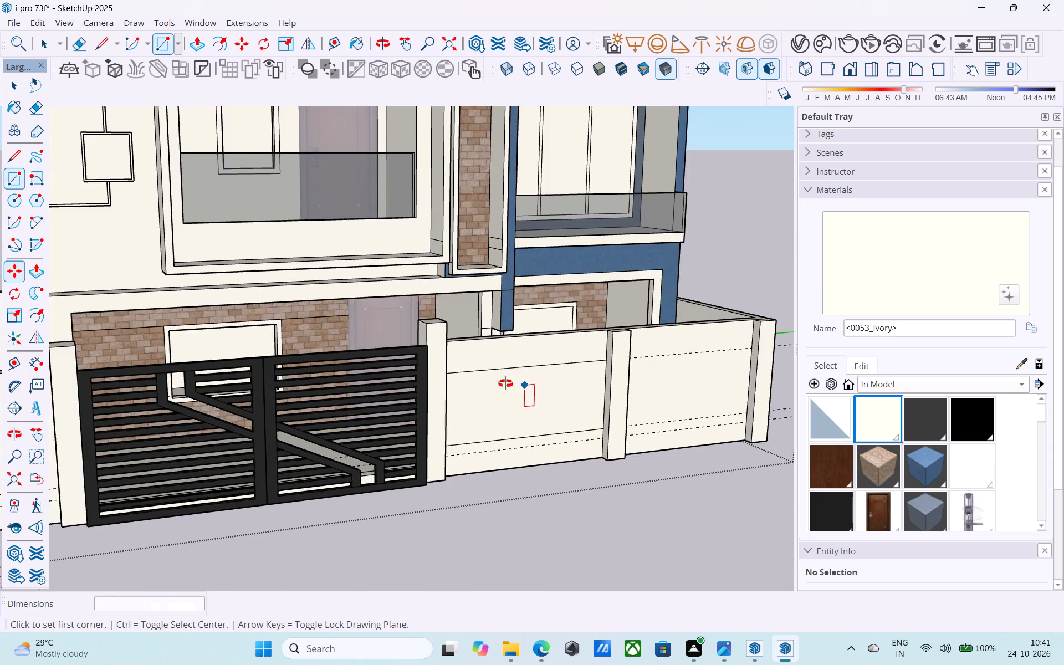
pyautogui.moveTo(505, 383); pyautogui.dragTo(222, 342, button='middle')
pyautogui.scroll(5, 545, 414)
pyautogui.click(472, 331)
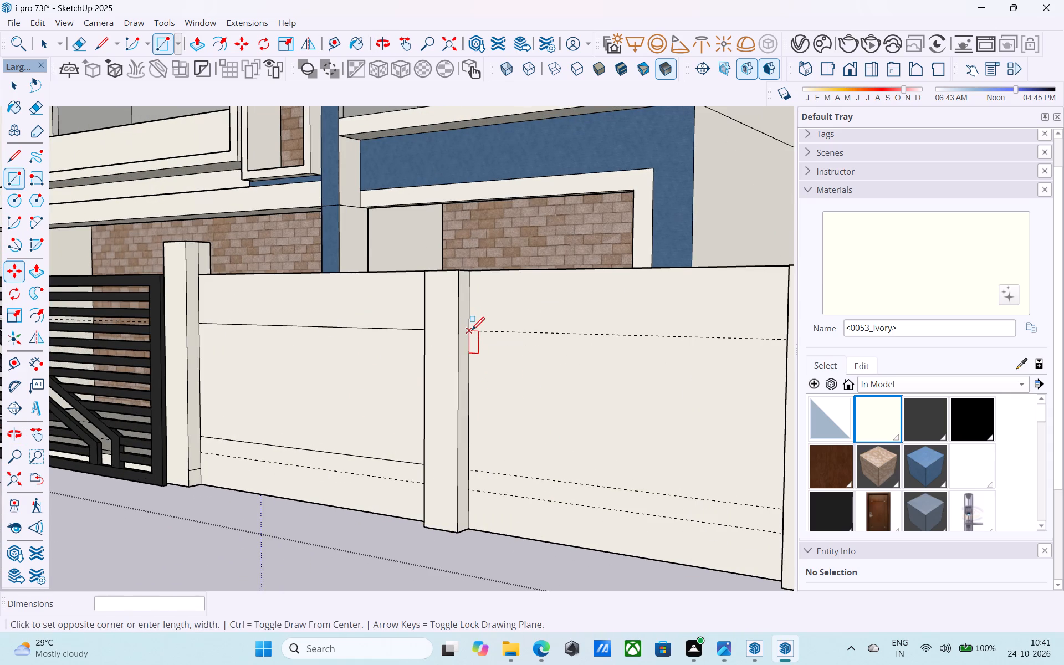
pyautogui.scroll(-4, 427, 329)
pyautogui.moveTo(538, 386); pyautogui.dragTo(651, 436, button='middle')
pyautogui.scroll(4, 651, 436)
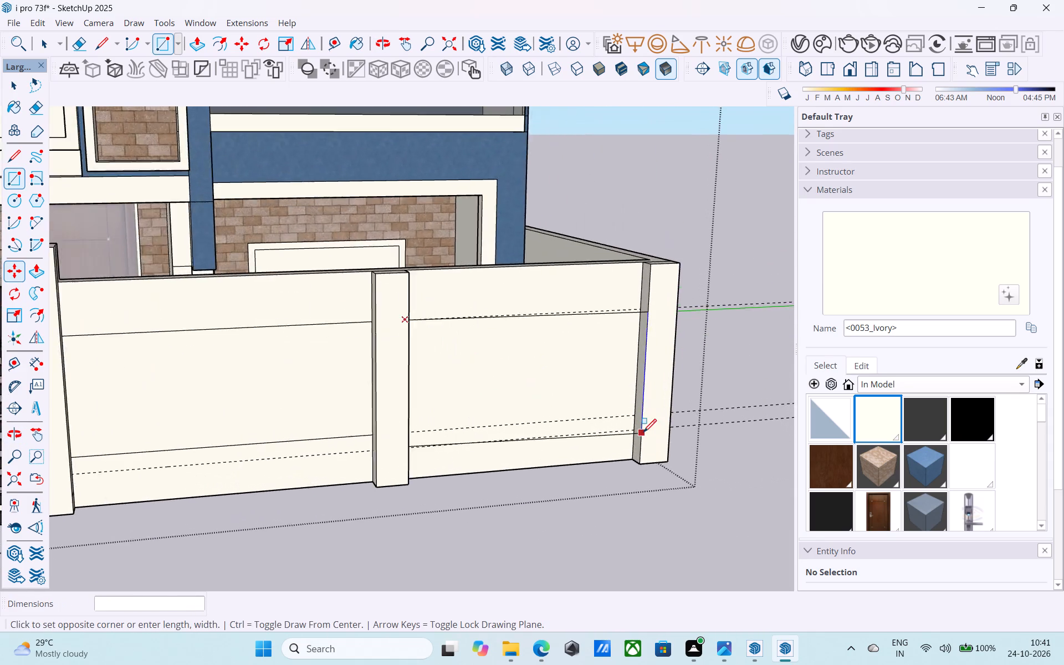
pyautogui.scroll(2, 643, 433)
pyautogui.click(630, 412)
pyautogui.scroll(-6, 631, 411)
# Push/Pull both rectangular panels on the front compound wall inwards by 3".
pyautogui.press('space')
pyautogui.click(378, 391)
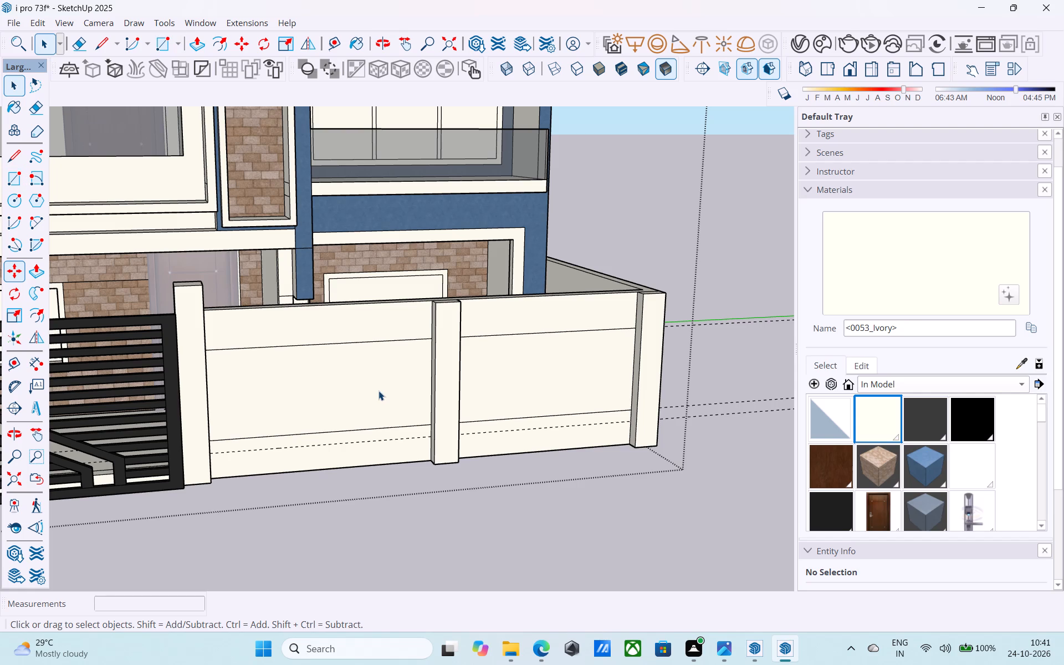
pyautogui.press('p')
pyautogui.click(378, 391)
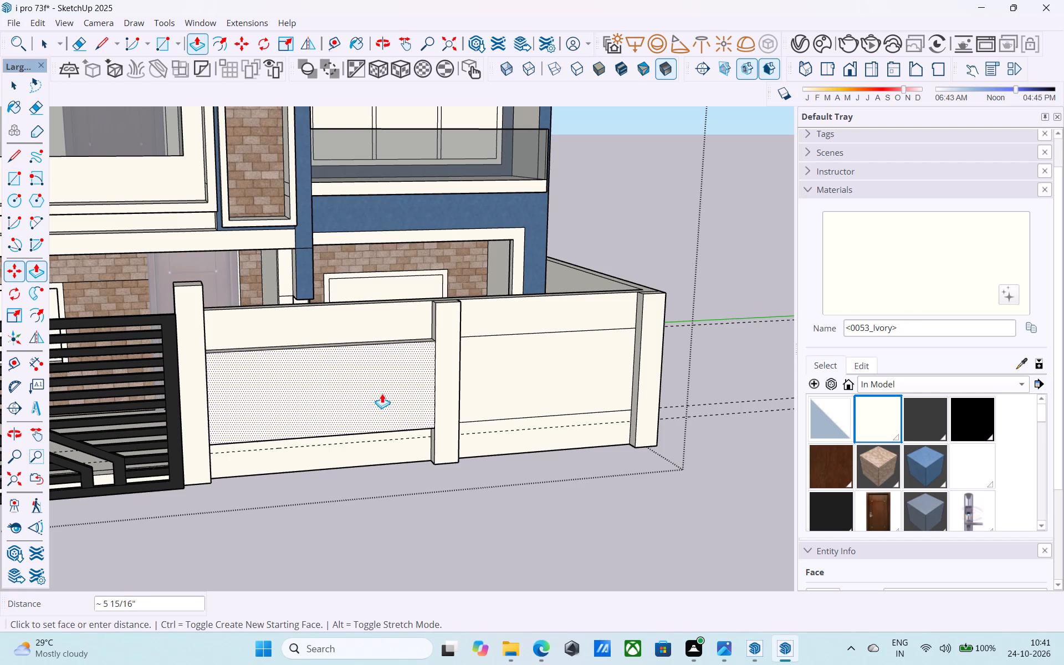
pyautogui.write('3"')
pyautogui.press('Return')
pyautogui.doubleClick(504, 380)
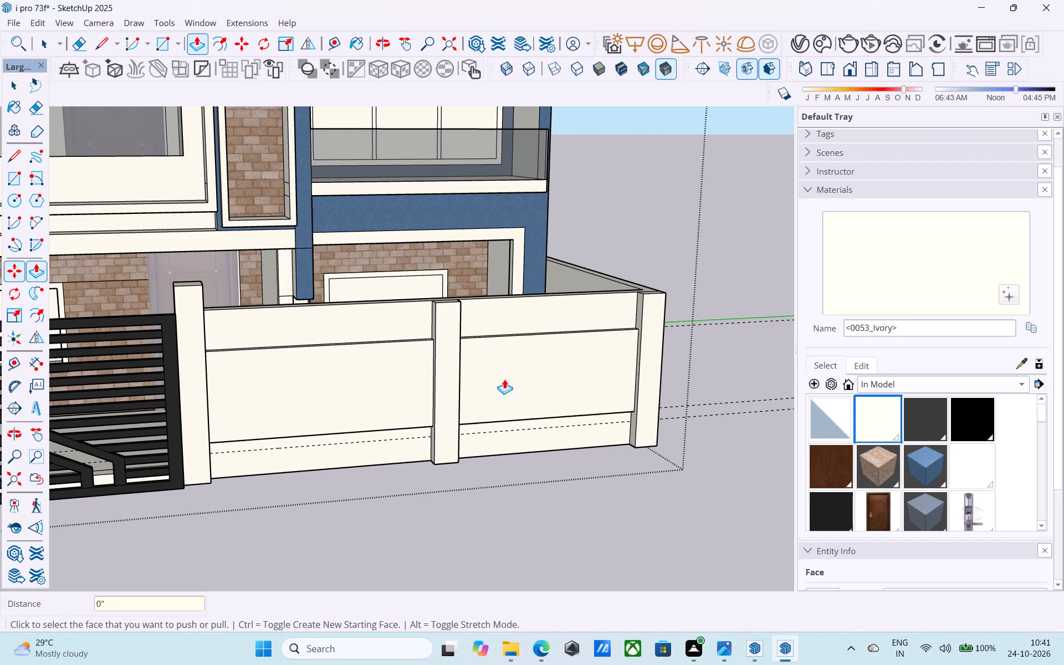
# Paint both recessed panels of the front compound wall with the Fabric material Carpet_04_1K.
pyautogui.click(904, 379)
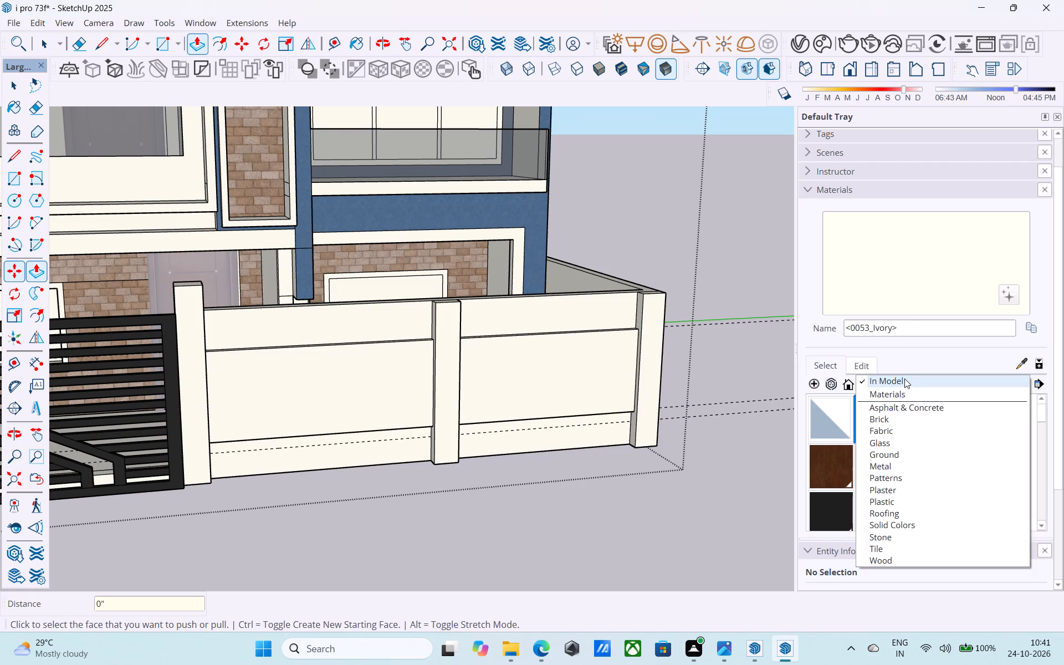
pyautogui.click(909, 432)
pyautogui.click(879, 423)
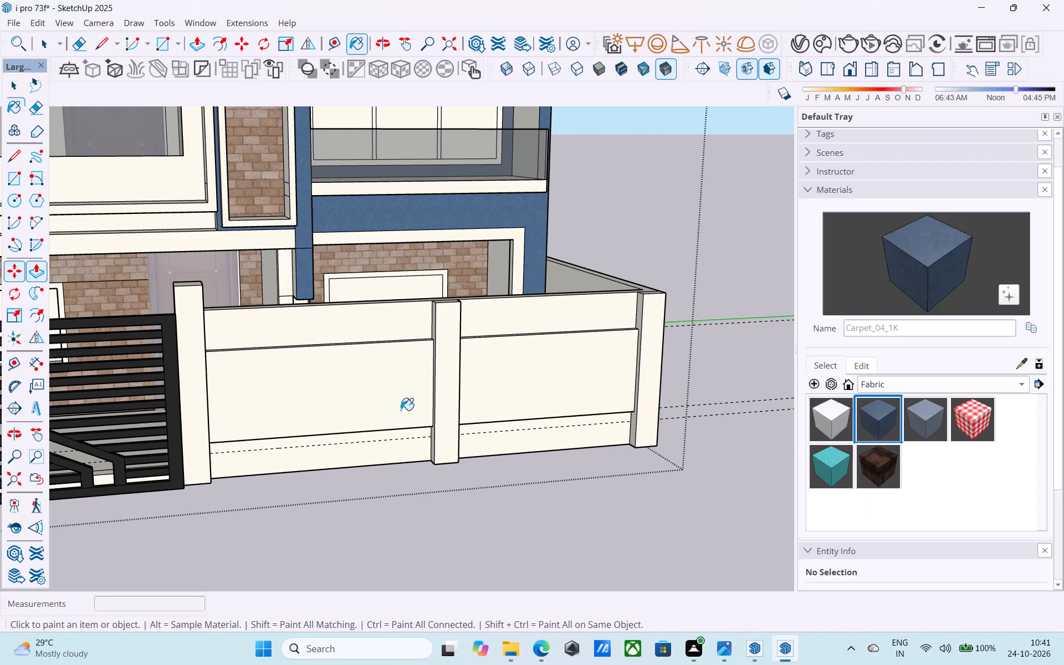
pyautogui.click(401, 410)
pyautogui.click(507, 390)
# Save the model.
pyautogui.scroll(-6, 595, 372)
pyautogui.moveTo(604, 382); pyautogui.dragTo(446, 404, button='middle')
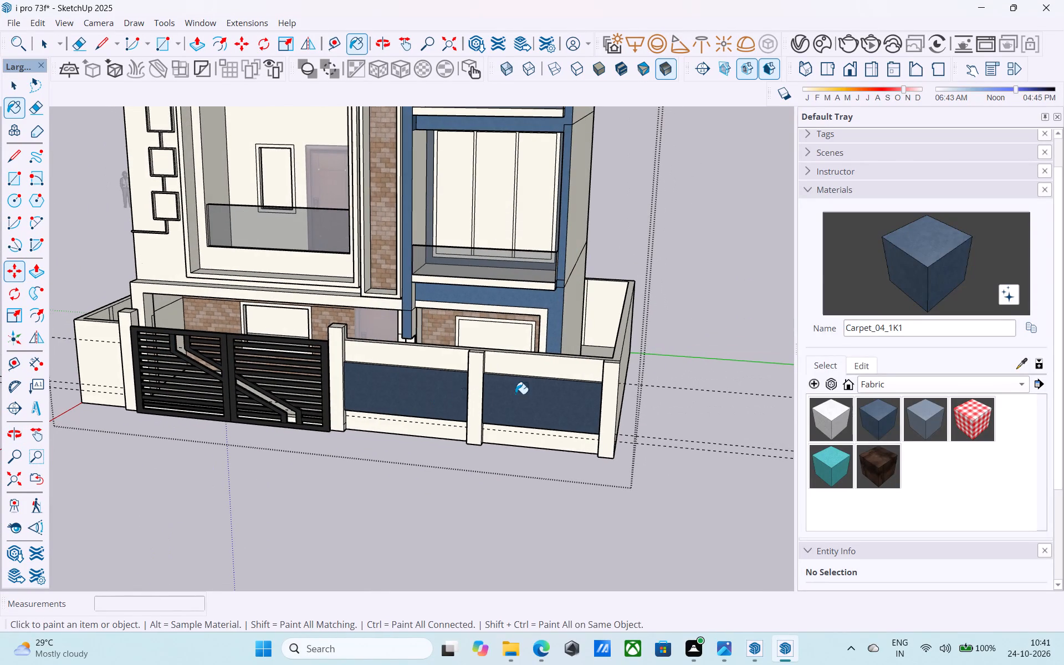
pyautogui.scroll(-4, 566, 386)
pyautogui.moveTo(550, 390); pyautogui.dragTo(624, 356, button='middle')
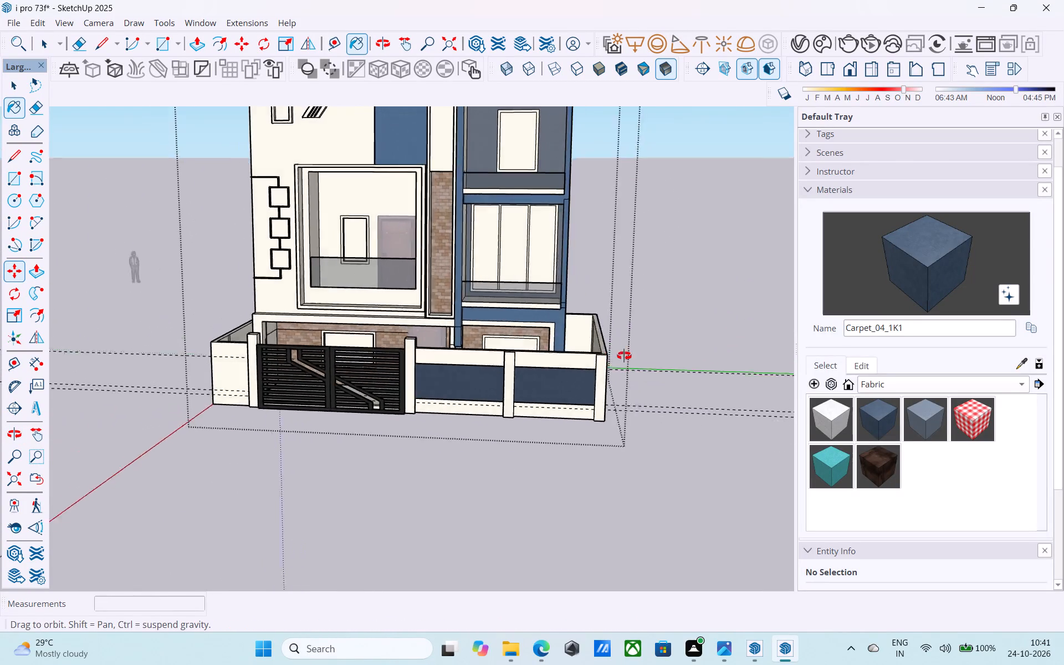
pyautogui.moveTo(624, 356); pyautogui.dragTo(668, 369, button='middle')
pyautogui.scroll(-5, 477, 392)
pyautogui.press('space')
pyautogui.click(669, 295)
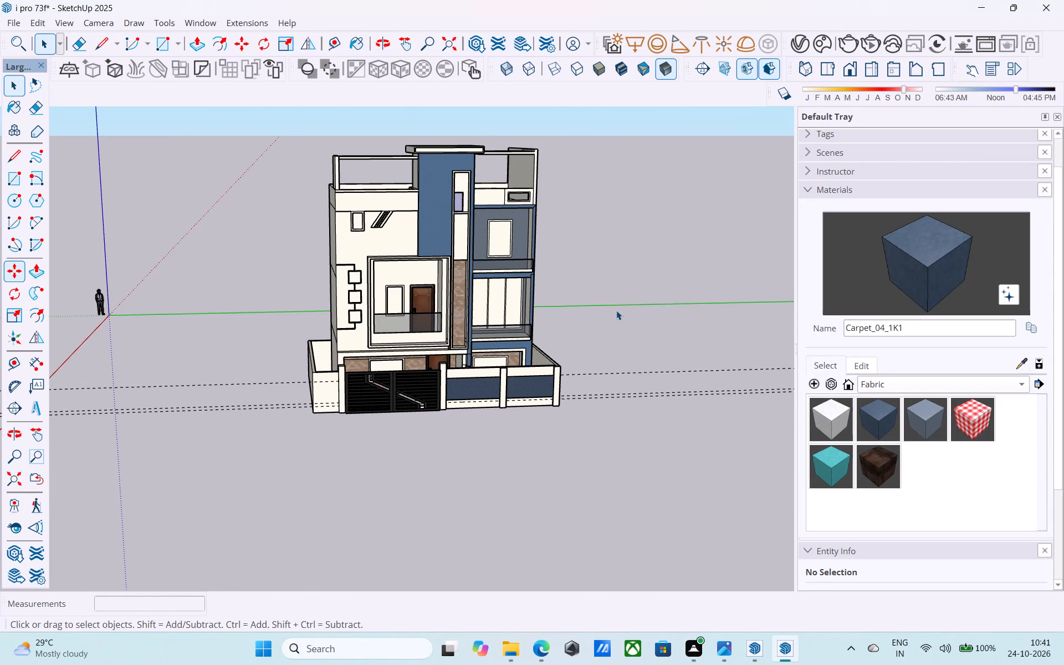
pyautogui.hotkey('ctrl', 's')
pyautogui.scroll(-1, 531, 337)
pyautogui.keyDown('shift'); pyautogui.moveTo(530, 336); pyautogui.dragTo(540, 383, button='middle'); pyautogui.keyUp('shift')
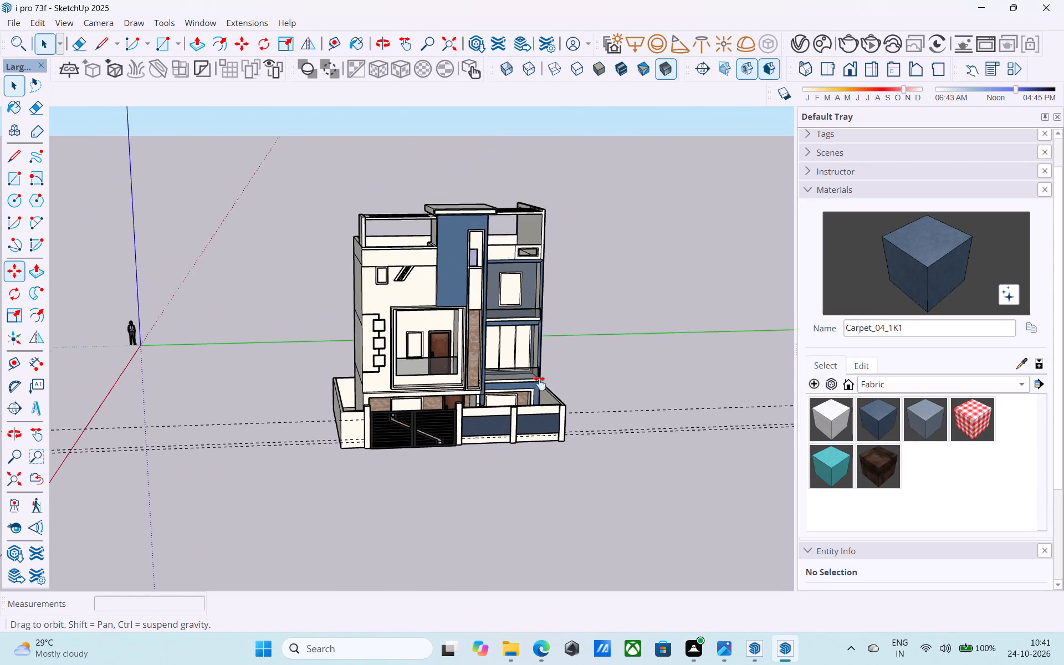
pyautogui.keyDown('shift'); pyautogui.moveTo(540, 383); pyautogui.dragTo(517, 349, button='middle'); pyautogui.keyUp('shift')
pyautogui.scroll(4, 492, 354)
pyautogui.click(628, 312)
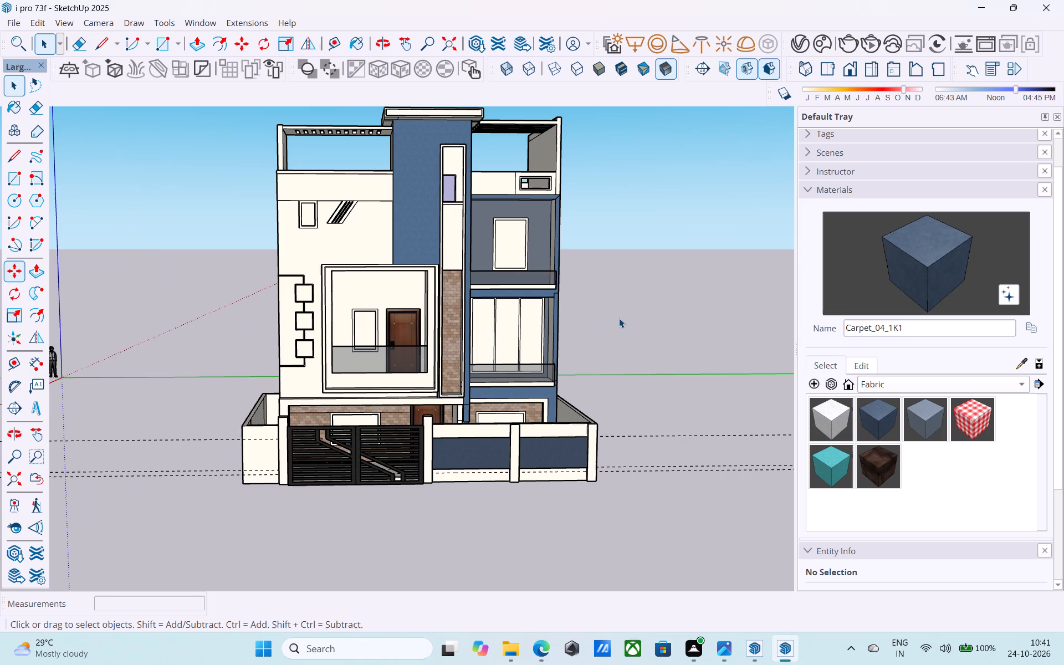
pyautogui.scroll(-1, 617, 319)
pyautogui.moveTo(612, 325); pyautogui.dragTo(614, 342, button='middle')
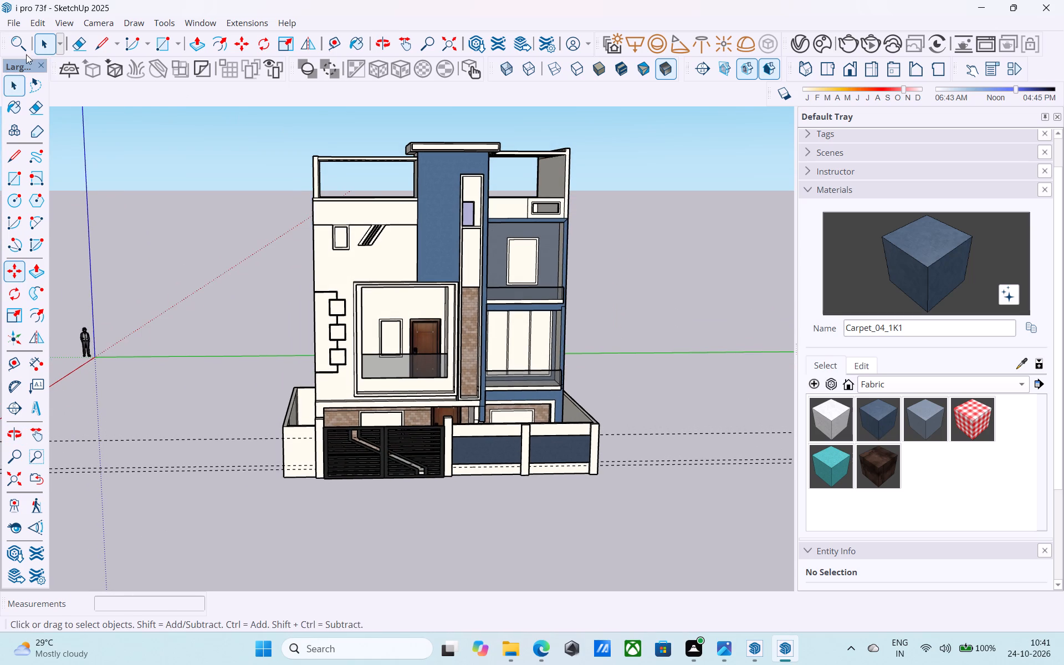
# Import the window collection file named 3D from Downloads and place it on the ground beside the house.
pyautogui.click(14, 24)
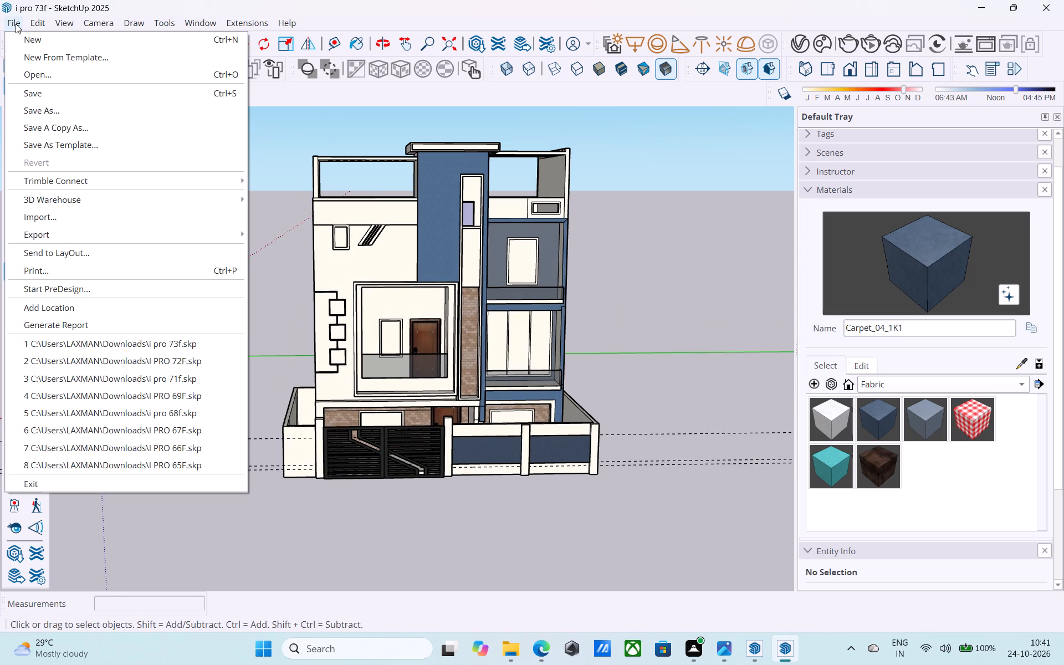
pyautogui.click(80, 224)
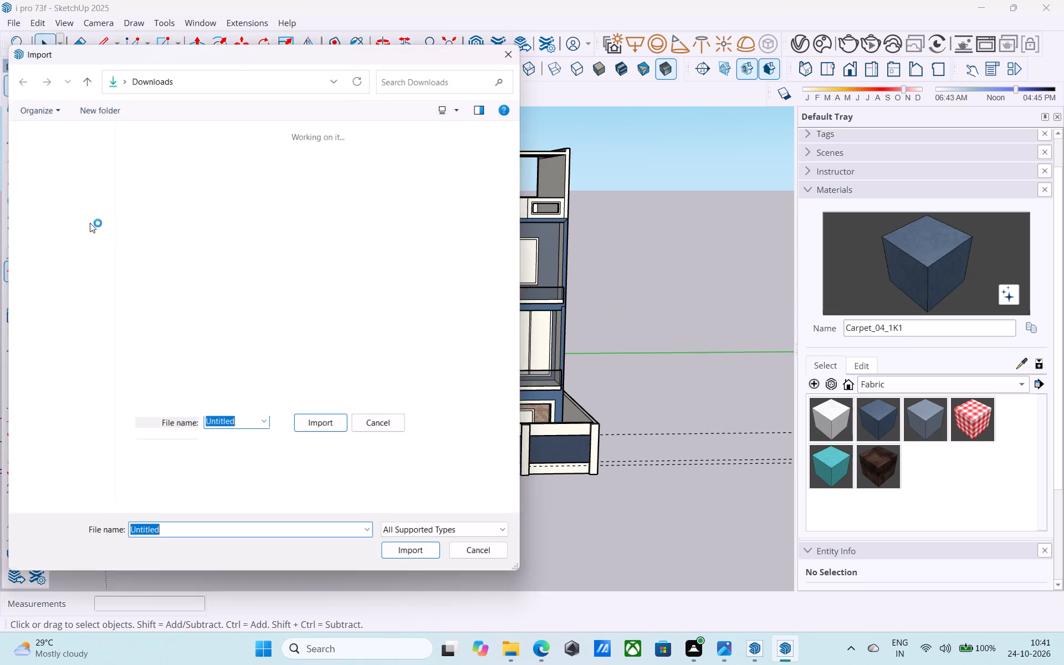
pyautogui.scroll(-6, 211, 260)
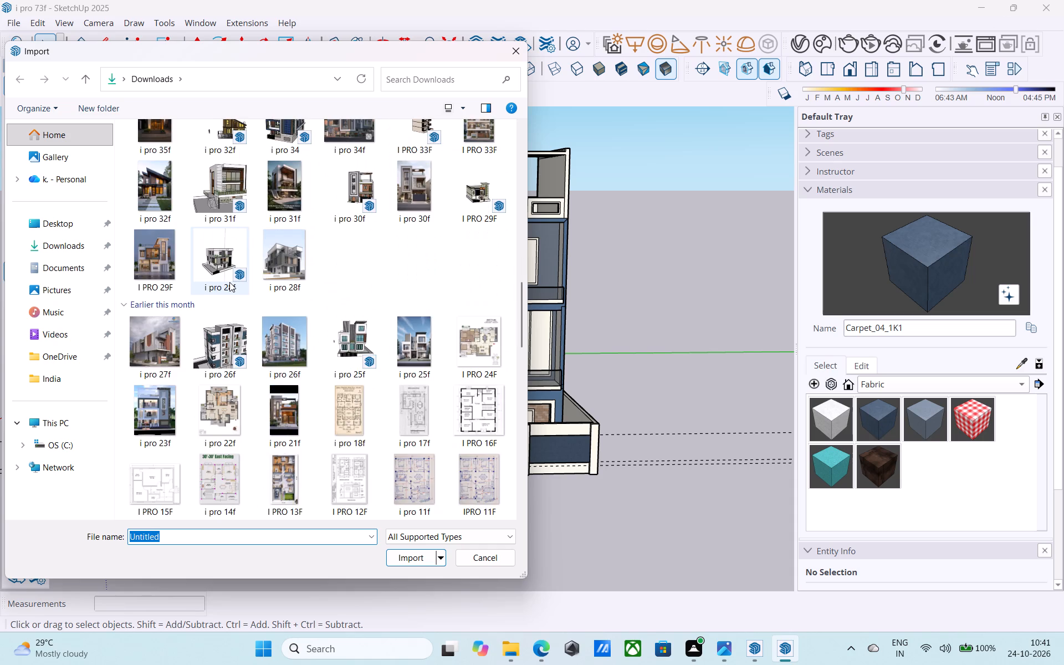
pyautogui.scroll(-5, 229, 282)
pyautogui.scroll(1, 265, 224)
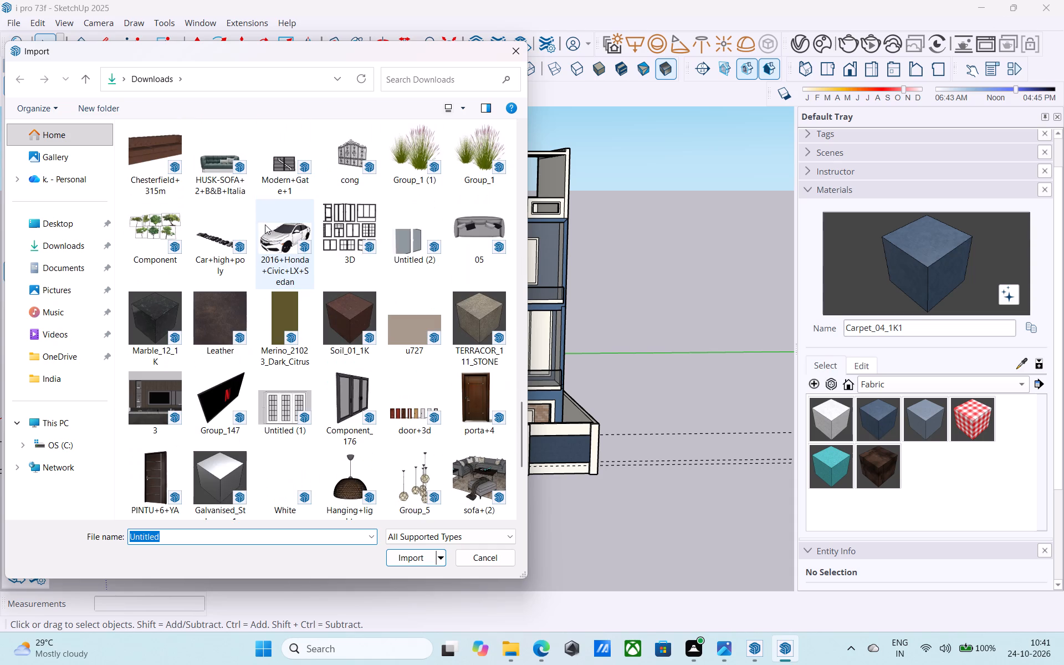
pyautogui.click(345, 221)
pyautogui.click(428, 560)
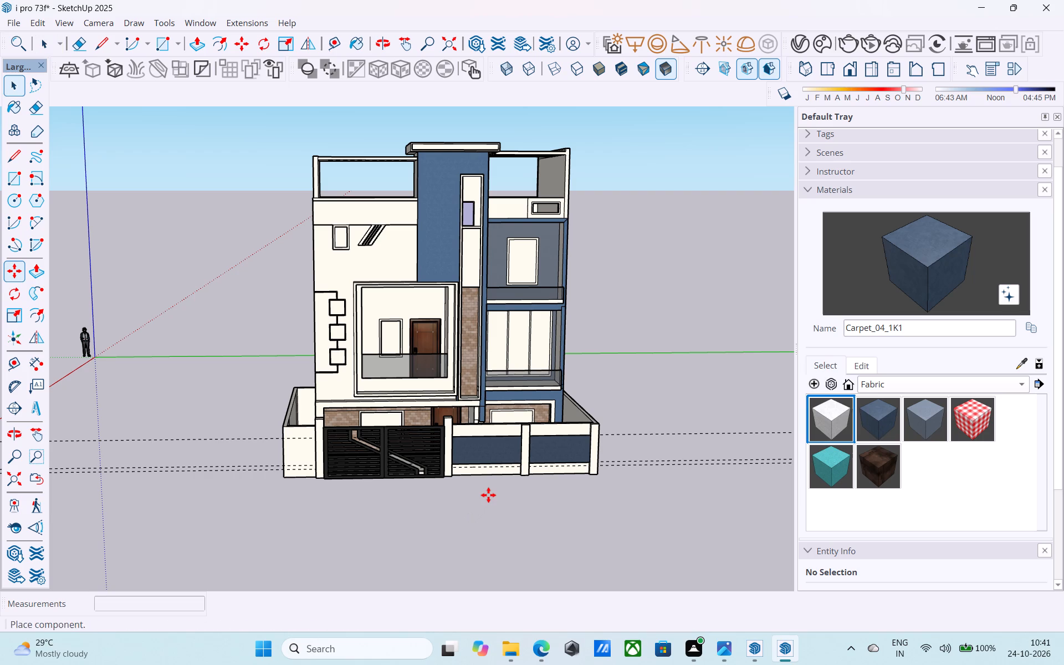
pyautogui.scroll(-5, 408, 434)
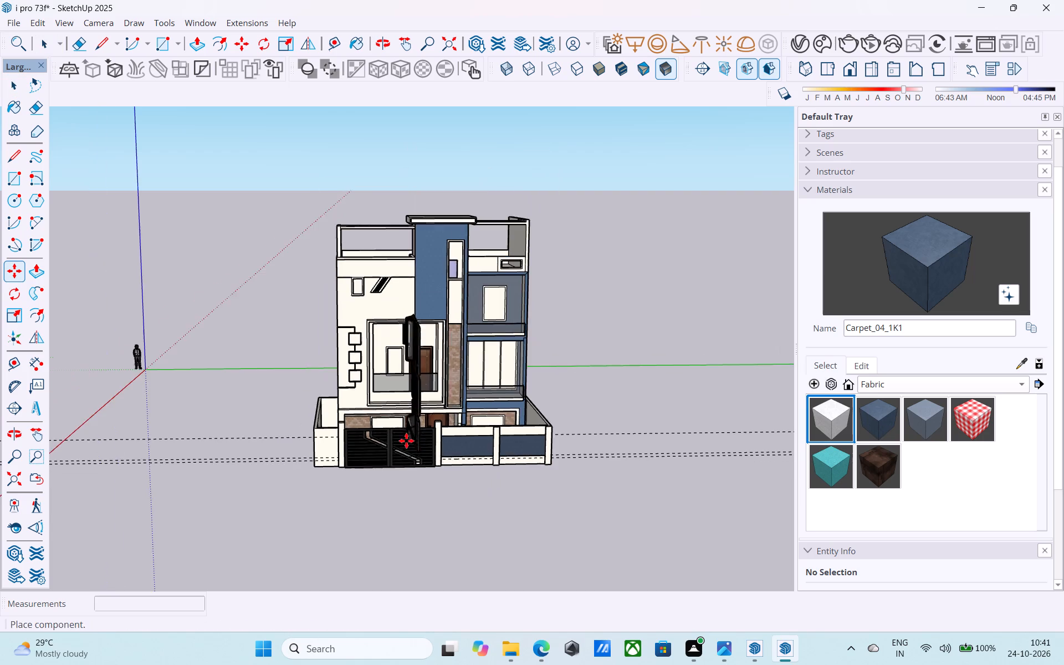
pyautogui.scroll(-2, 455, 459)
pyautogui.moveTo(451, 473); pyautogui.dragTo(437, 479, button='middle')
pyautogui.click(572, 508)
pyautogui.moveTo(569, 504); pyautogui.dragTo(618, 520, button='middle')
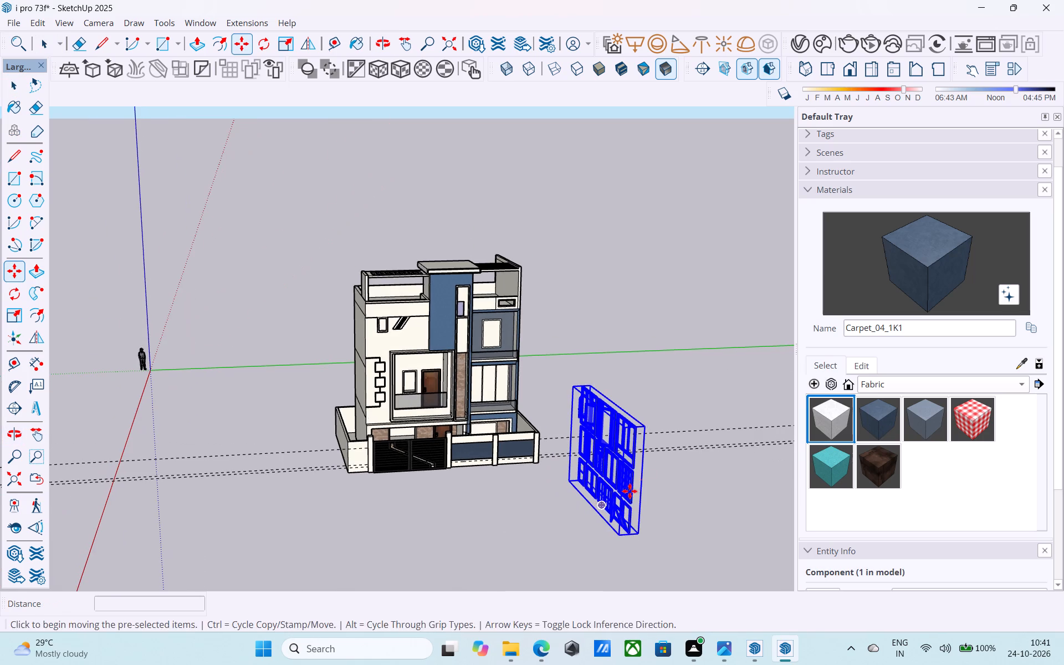
# Explode the imported window collection twice to break it into separate window groups.
pyautogui.press('space')
pyautogui.click(680, 439)
pyautogui.click(610, 450)
pyautogui.rightClick(610, 450)
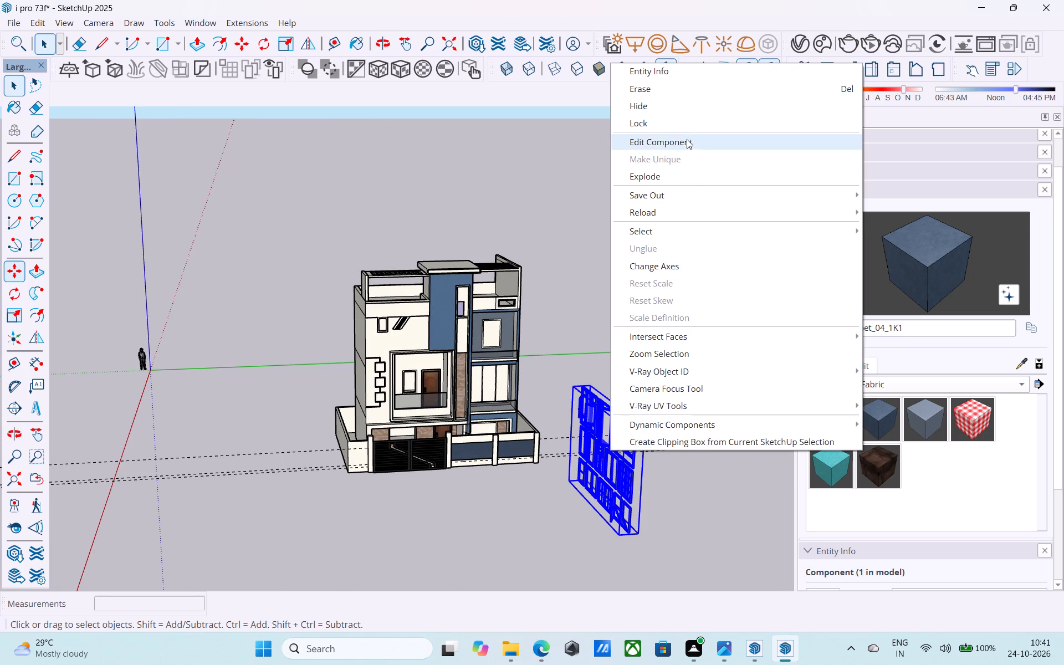
pyautogui.click(681, 173)
pyautogui.rightClick(611, 447)
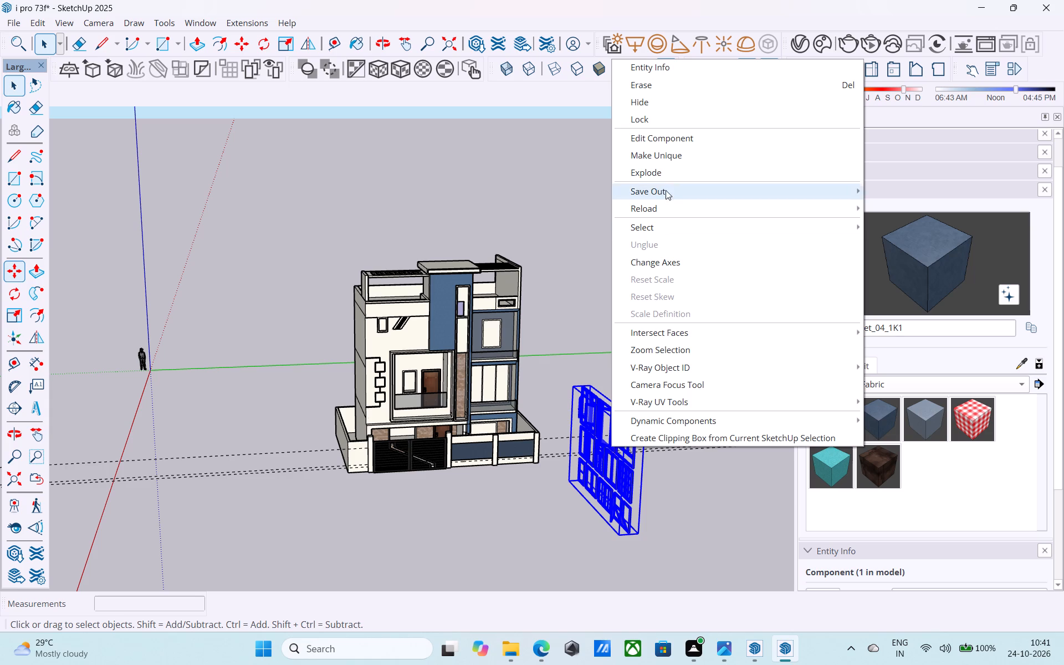
pyautogui.click(669, 168)
pyautogui.click(656, 337)
# Move the two-pane window from the collection's bottom row to the open ground in front of the house.
pyautogui.click(629, 438)
pyautogui.scroll(3, 627, 436)
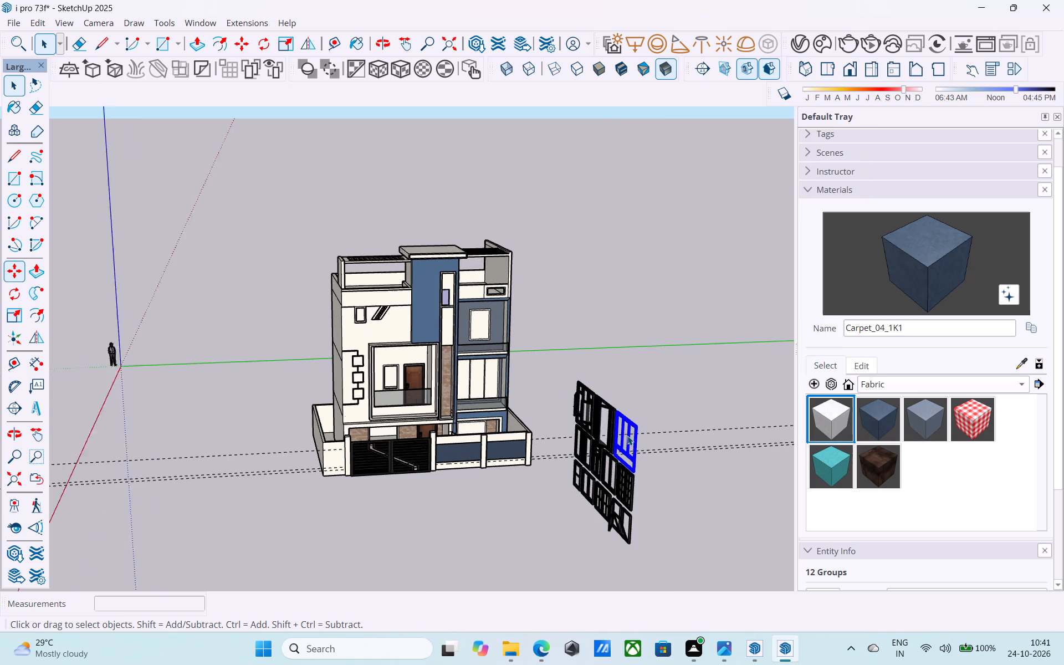
pyautogui.scroll(1, 627, 436)
pyautogui.scroll(-4, 510, 401)
pyautogui.moveTo(505, 398); pyautogui.dragTo(391, 387, button='middle')
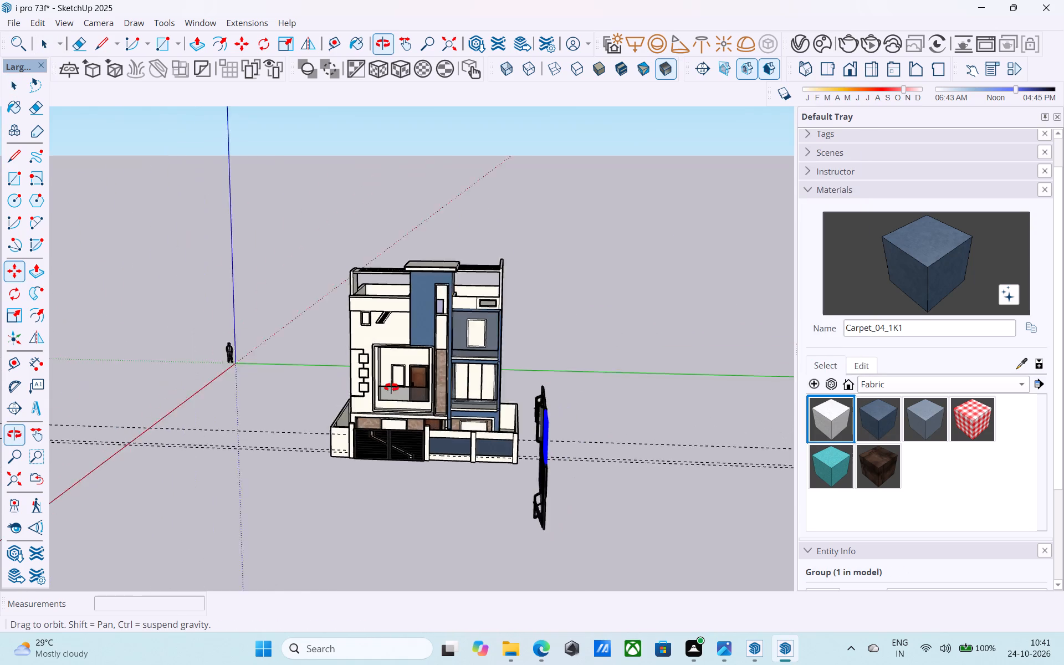
pyautogui.moveTo(391, 387); pyautogui.dragTo(144, 364, button='middle')
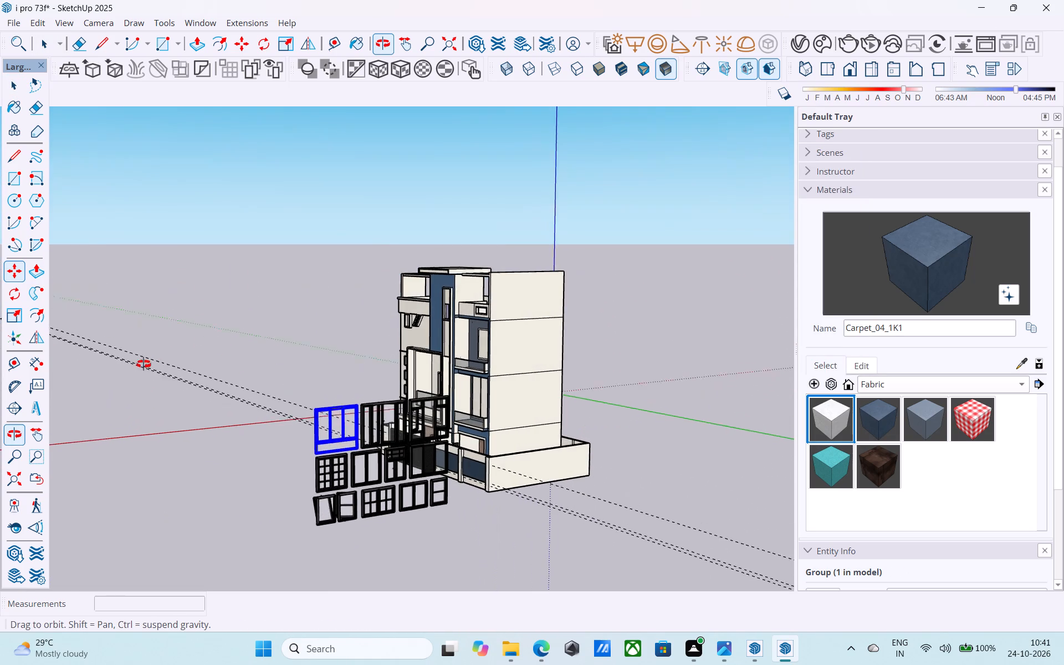
pyautogui.moveTo(144, 364); pyautogui.dragTo(145, 366, button='middle')
pyautogui.moveTo(342, 453); pyautogui.dragTo(403, 434, button='middle')
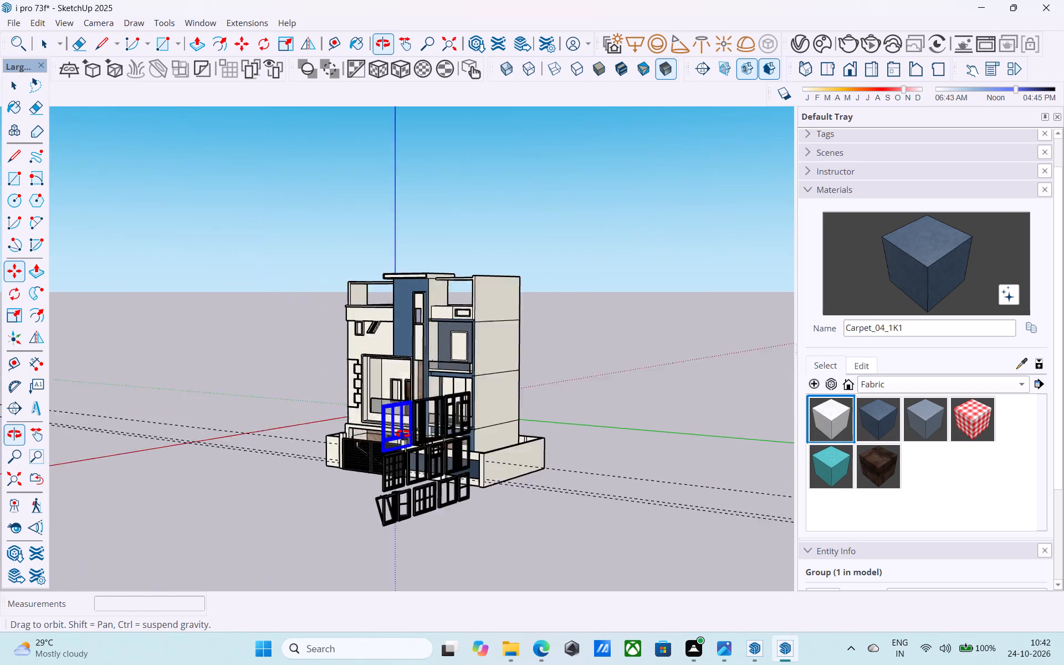
pyautogui.moveTo(403, 434); pyautogui.dragTo(359, 406, button='middle')
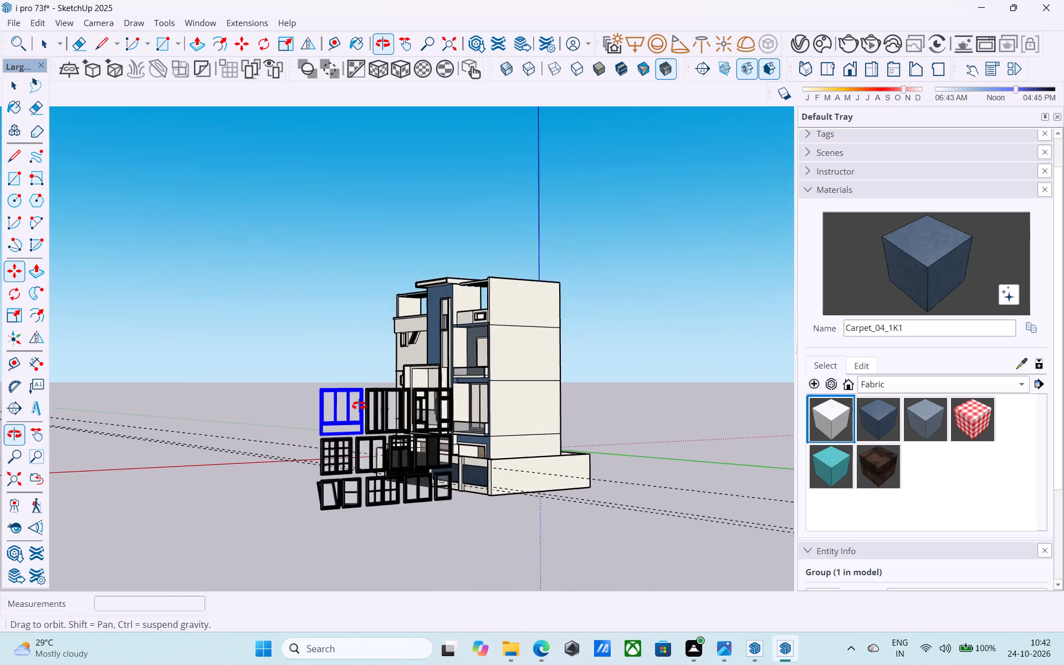
pyautogui.moveTo(359, 406); pyautogui.dragTo(861, 398, button='middle')
pyautogui.click(483, 482)
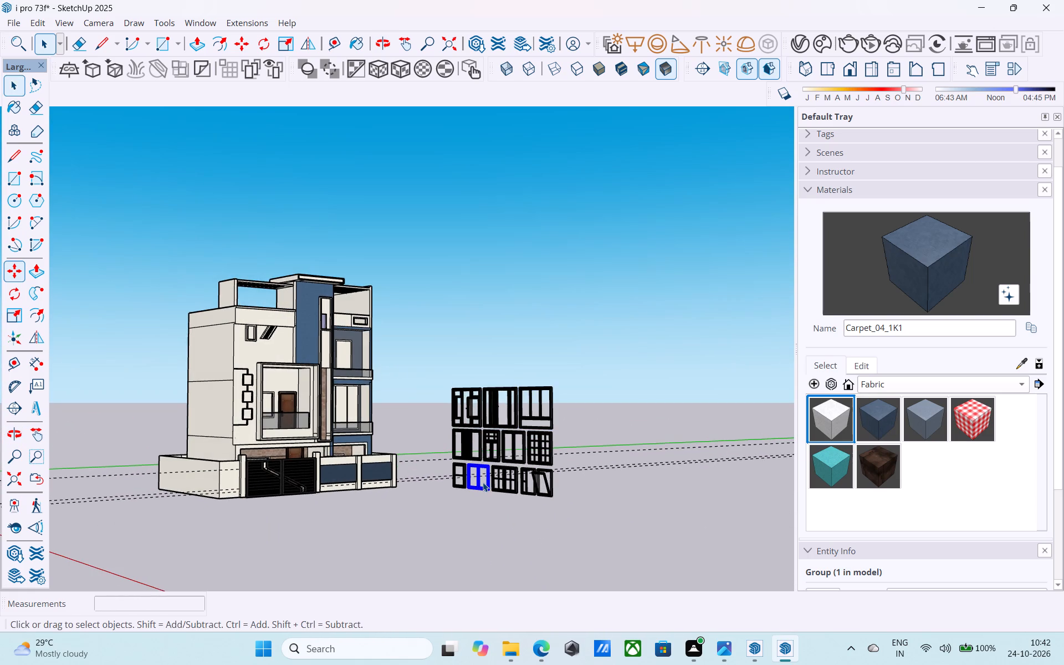
pyautogui.press('m')
pyautogui.click(483, 482)
pyautogui.click(376, 524)
pyautogui.press('space')
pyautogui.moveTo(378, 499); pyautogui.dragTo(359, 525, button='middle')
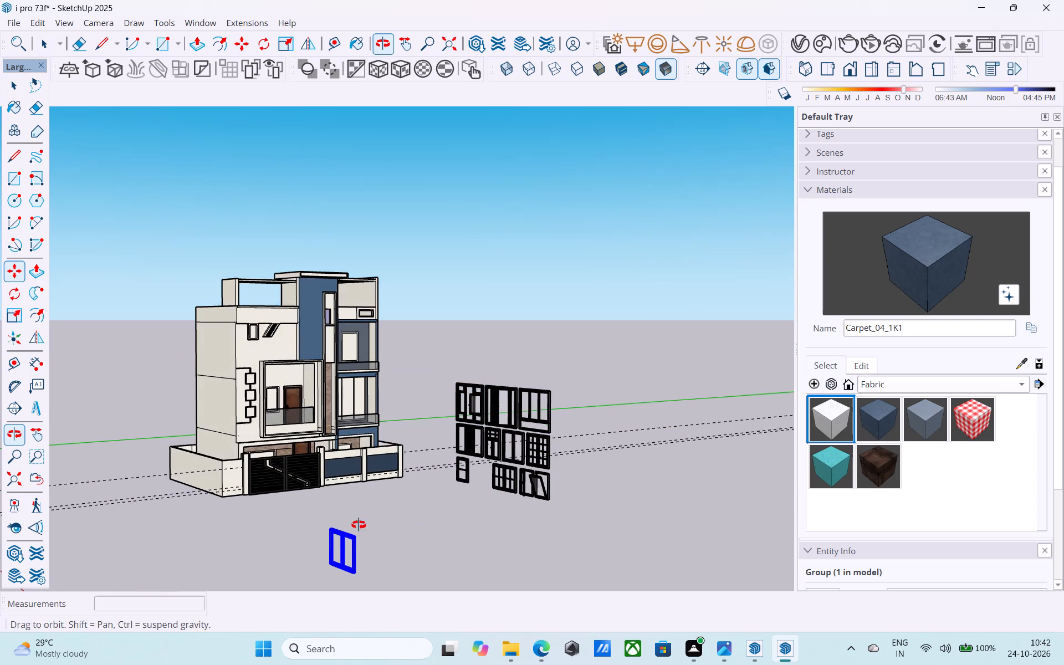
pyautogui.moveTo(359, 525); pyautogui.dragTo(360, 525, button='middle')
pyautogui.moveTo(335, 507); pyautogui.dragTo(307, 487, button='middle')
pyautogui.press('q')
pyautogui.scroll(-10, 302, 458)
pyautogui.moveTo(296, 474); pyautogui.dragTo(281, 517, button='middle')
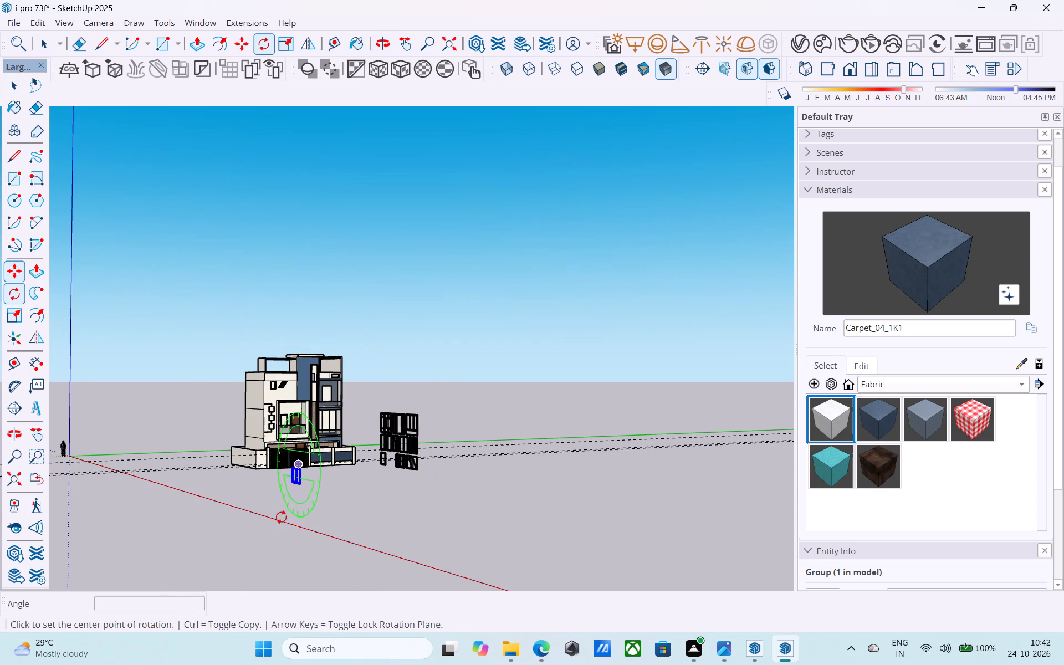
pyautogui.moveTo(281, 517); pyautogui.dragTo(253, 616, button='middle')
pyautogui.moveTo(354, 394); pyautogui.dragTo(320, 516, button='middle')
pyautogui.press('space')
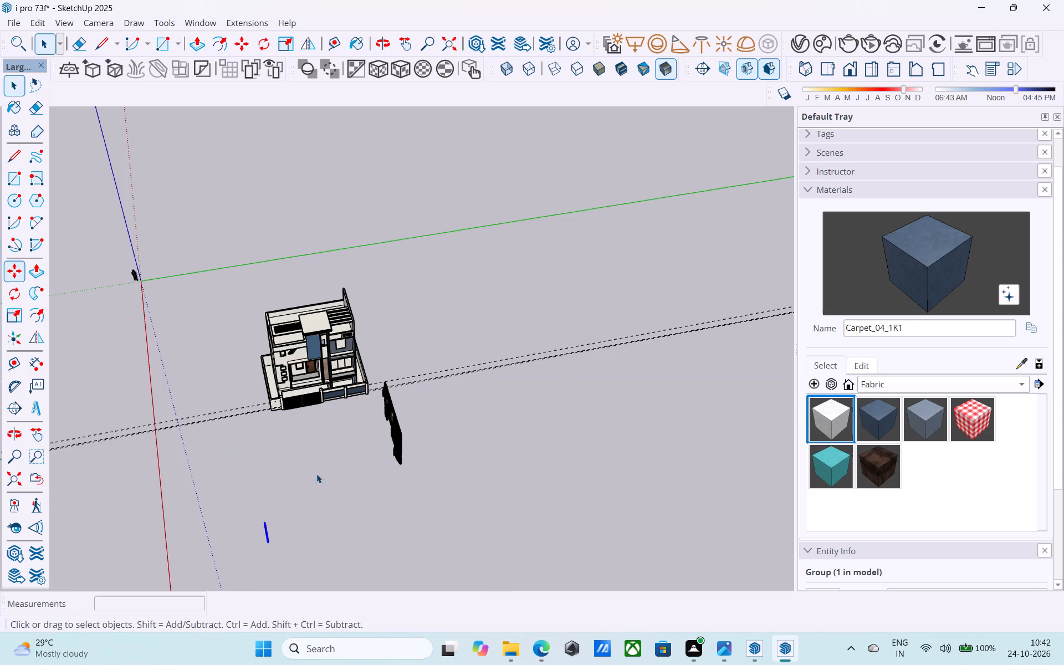
# Save the model.
pyautogui.hotkey('ctrl', 's')
pyautogui.click(450, 432)
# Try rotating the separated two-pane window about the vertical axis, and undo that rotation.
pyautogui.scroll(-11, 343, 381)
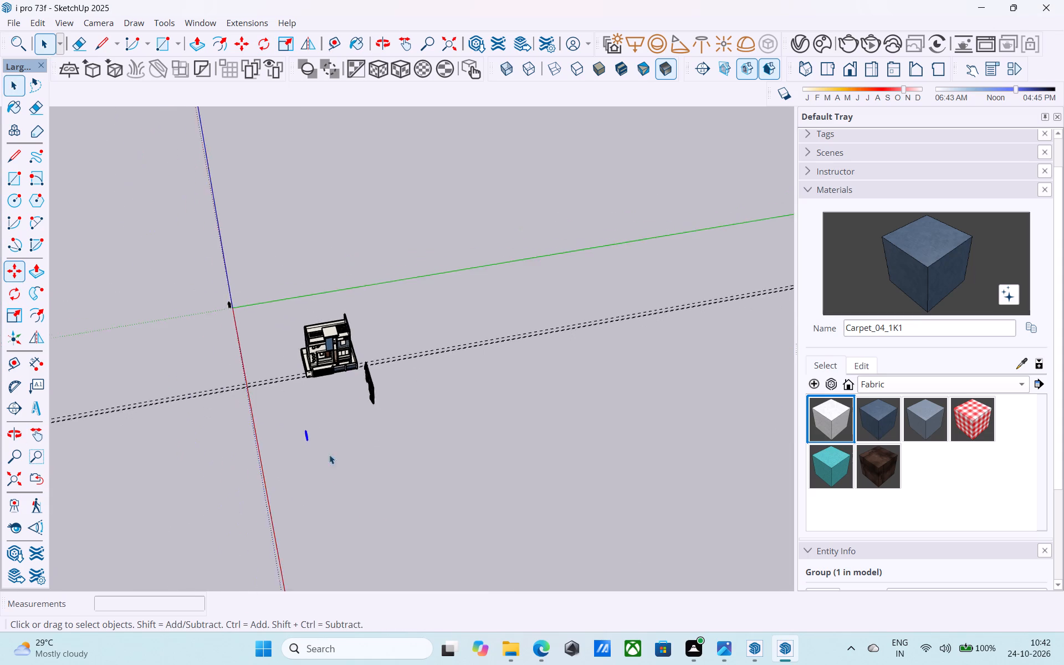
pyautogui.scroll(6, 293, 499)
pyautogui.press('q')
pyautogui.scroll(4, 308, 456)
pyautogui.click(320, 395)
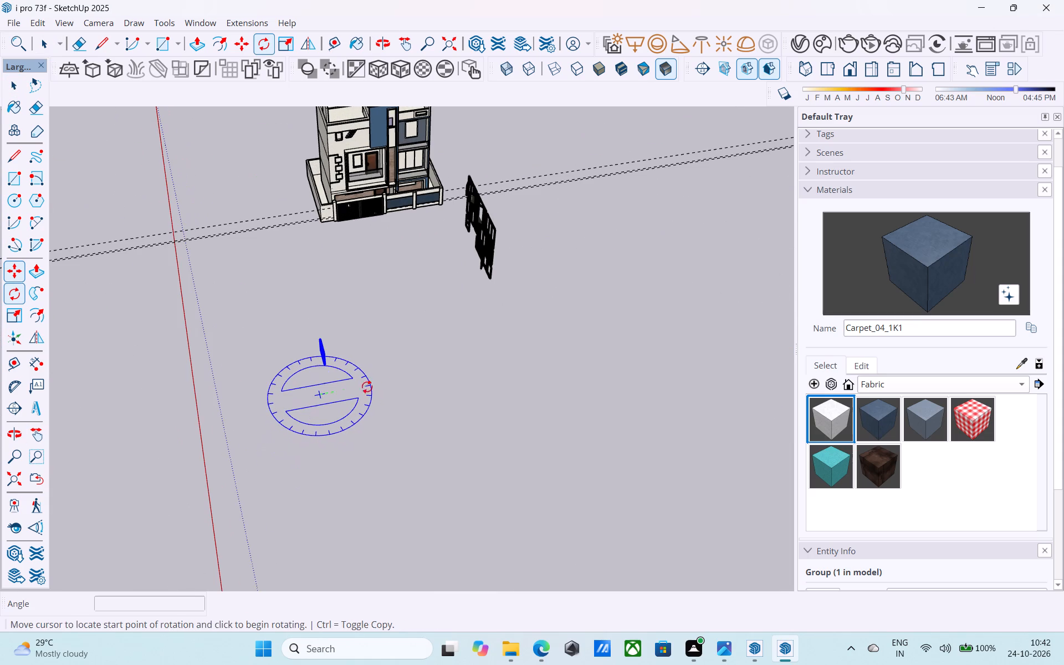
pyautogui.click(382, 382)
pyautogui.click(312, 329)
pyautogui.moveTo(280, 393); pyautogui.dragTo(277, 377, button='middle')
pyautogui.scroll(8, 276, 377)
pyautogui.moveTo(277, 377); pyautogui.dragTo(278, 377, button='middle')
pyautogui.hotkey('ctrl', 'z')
# Rotate the separated two-pane window about the vertical axis so it lies parallel to the house's front wall.
pyautogui.click(365, 365)
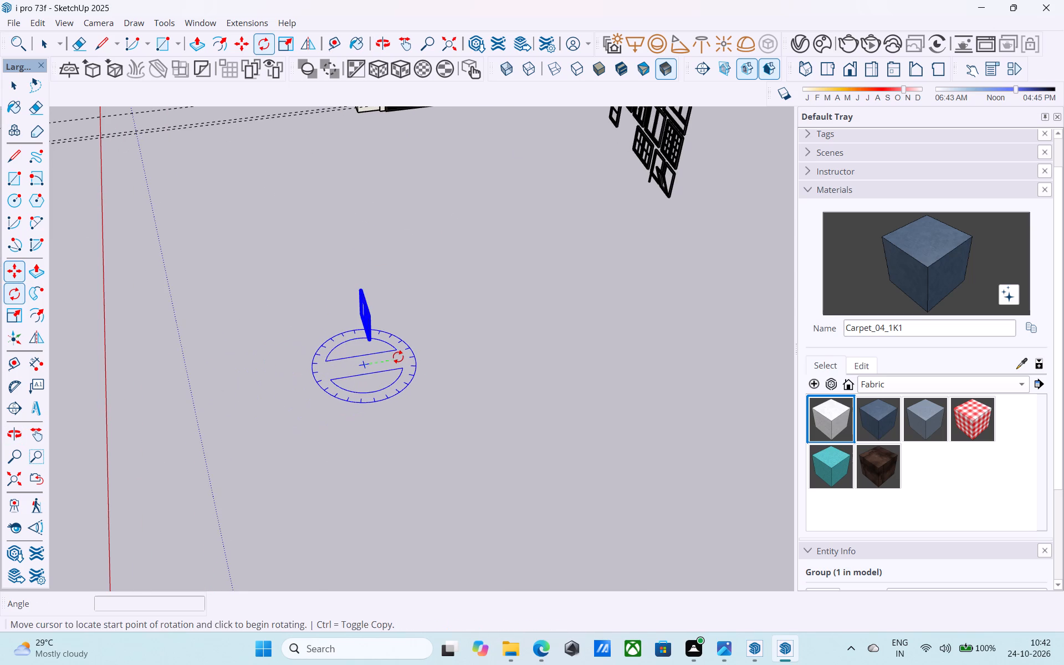
pyautogui.click(398, 355)
pyautogui.click(345, 305)
pyautogui.press('space')
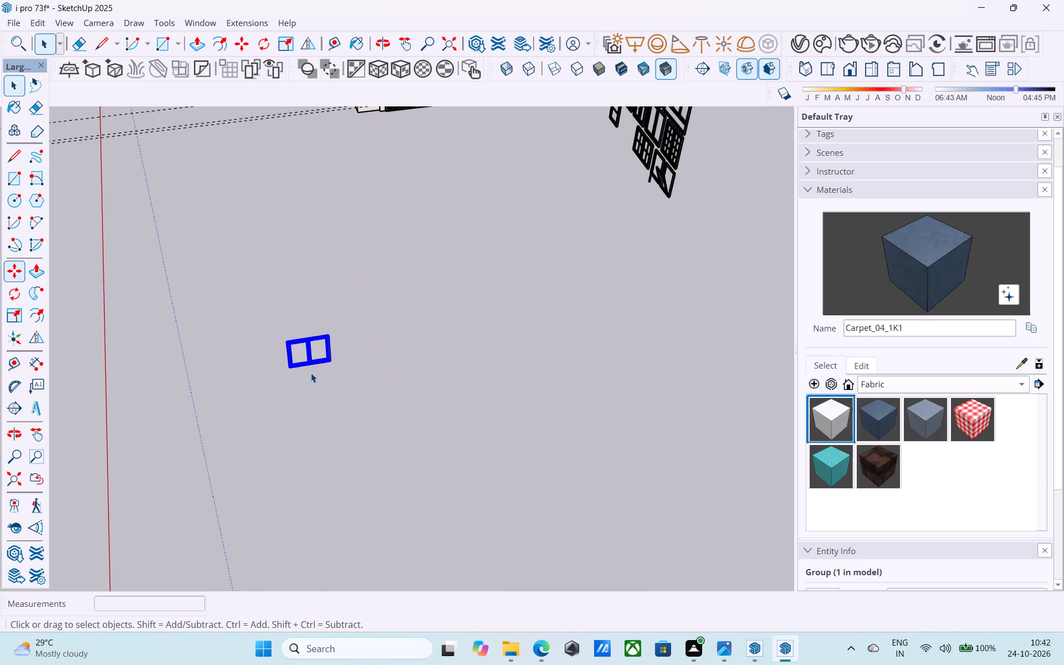
# Copy the two-pane window by its top-right corner onto the frame's top-right corner at the first-floor balcony window beside the door.
pyautogui.press('m')
pyautogui.scroll(8, 334, 332)
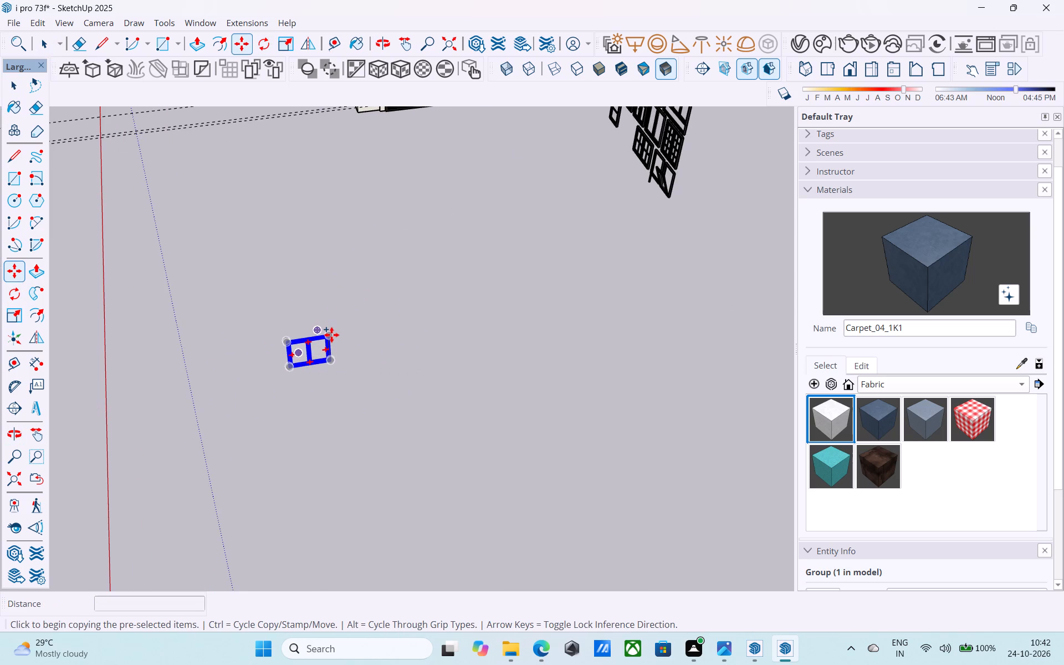
pyautogui.scroll(18, 331, 335)
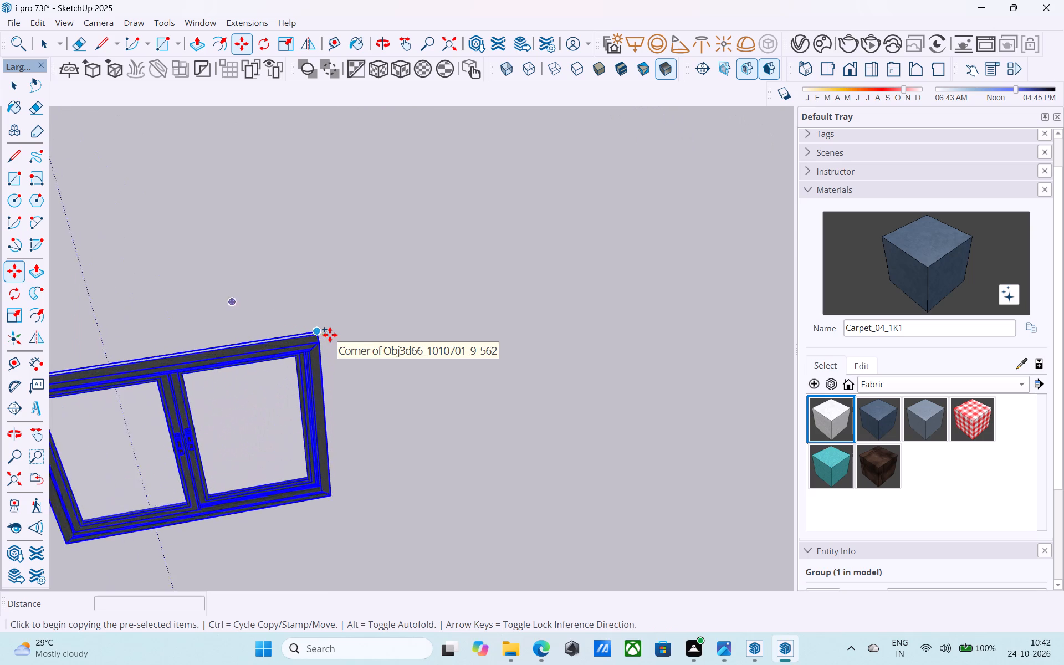
pyautogui.scroll(2, 330, 335)
pyautogui.click(317, 333)
pyautogui.scroll(-15, 366, 256)
pyautogui.keyDown('shift'); pyautogui.moveTo(366, 283); pyautogui.dragTo(370, 428, button='middle'); pyautogui.keyUp('shift')
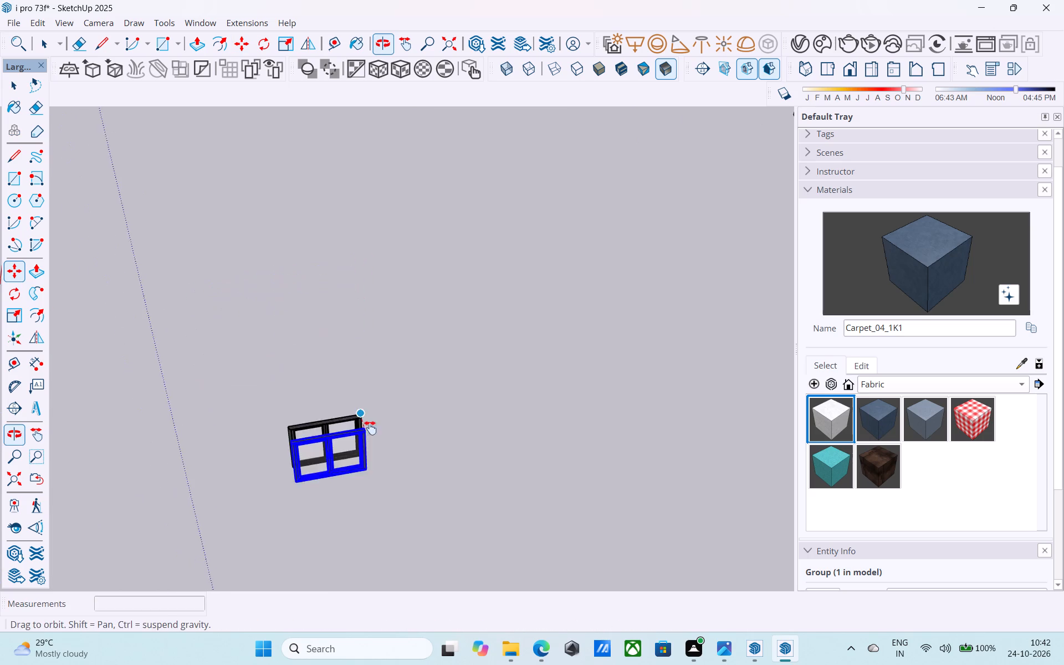
pyautogui.keyDown('shift'); pyautogui.moveTo(370, 428); pyautogui.dragTo(351, 199, button='middle'); pyautogui.keyUp('shift')
pyautogui.scroll(-7, 365, 222)
pyautogui.keyDown('shift'); pyautogui.moveTo(421, 277); pyautogui.dragTo(386, 410, button='middle'); pyautogui.keyUp('shift')
pyautogui.scroll(2, 387, 411)
pyautogui.scroll(-1, 387, 411)
pyautogui.scroll(8, 387, 411)
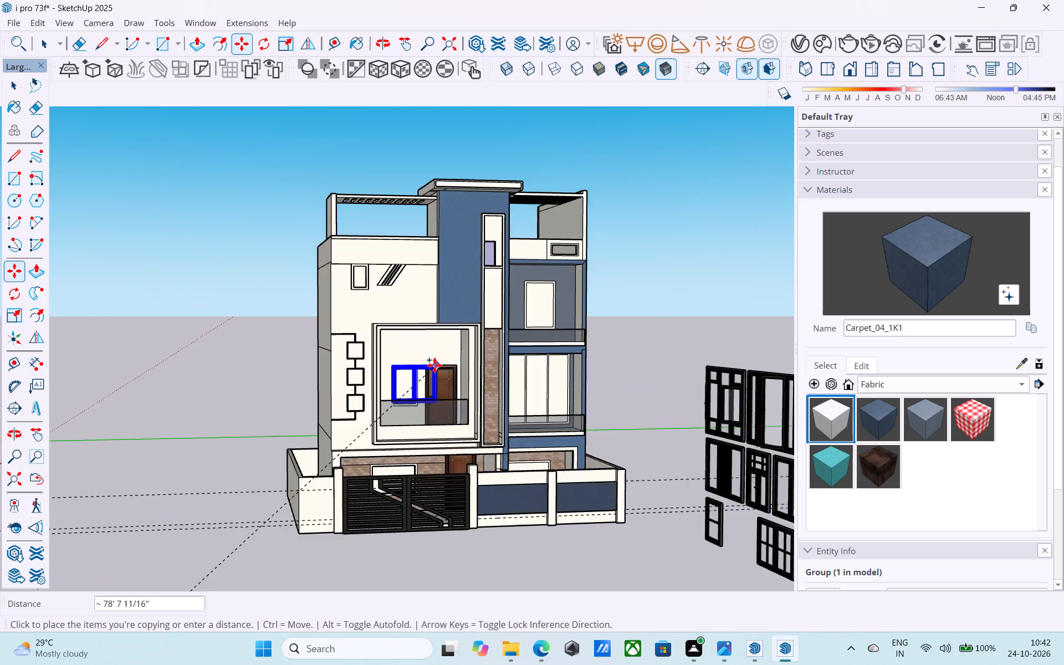
pyautogui.scroll(8, 434, 365)
pyautogui.moveTo(418, 365); pyautogui.dragTo(383, 369, button='middle')
pyautogui.scroll(7, 392, 374)
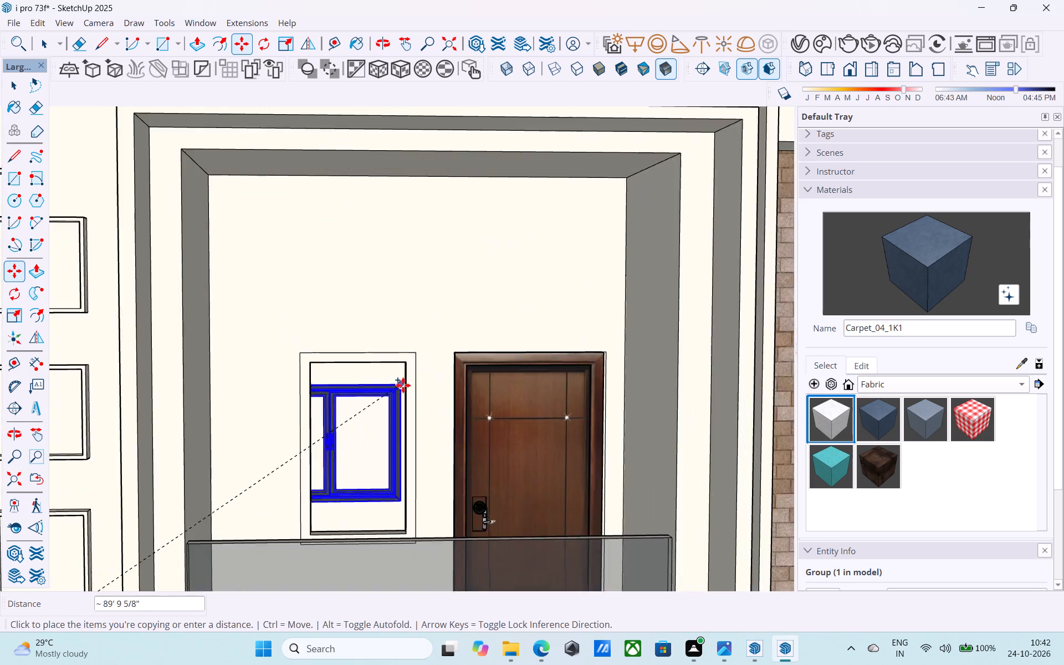
pyautogui.scroll(1, 403, 385)
pyautogui.click(424, 346)
# Copy the balcony's two-pane window down to the top-right frame corner of the ground-floor window behind the gate.
pyautogui.scroll(-10, 423, 326)
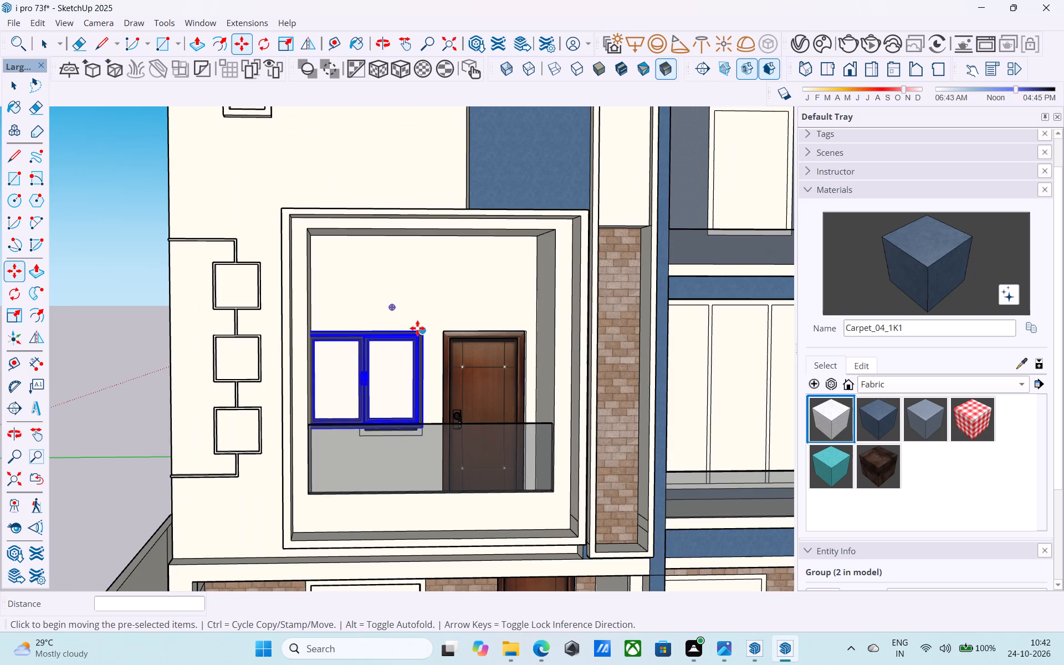
pyautogui.scroll(-5, 416, 329)
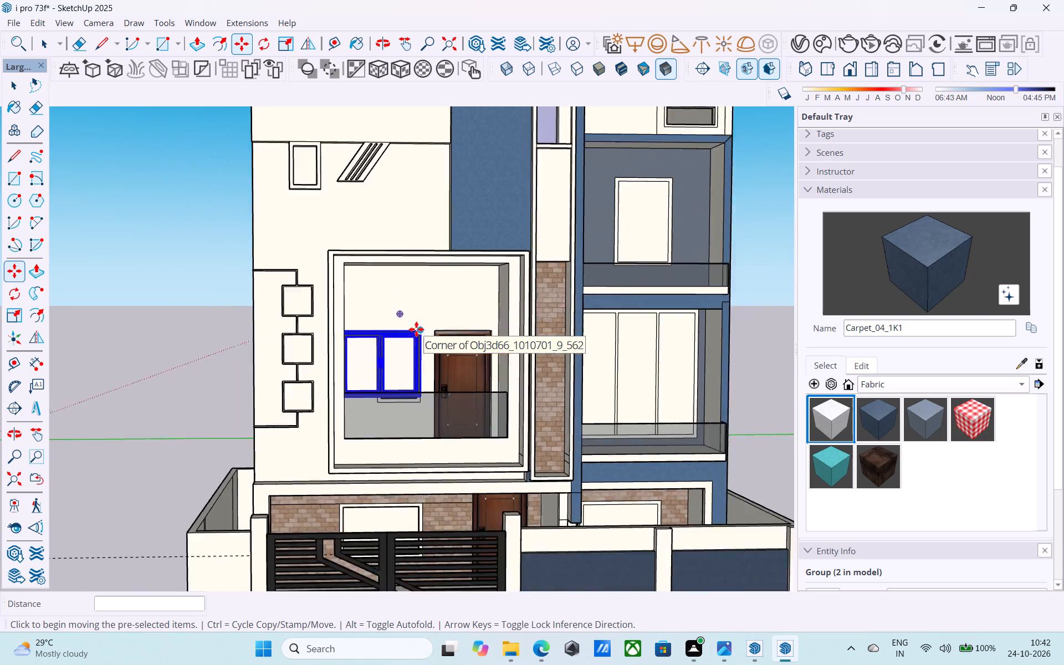
pyautogui.scroll(-1, 416, 329)
pyautogui.moveTo(398, 434); pyautogui.dragTo(389, 459, button='middle')
pyautogui.scroll(12, 398, 489)
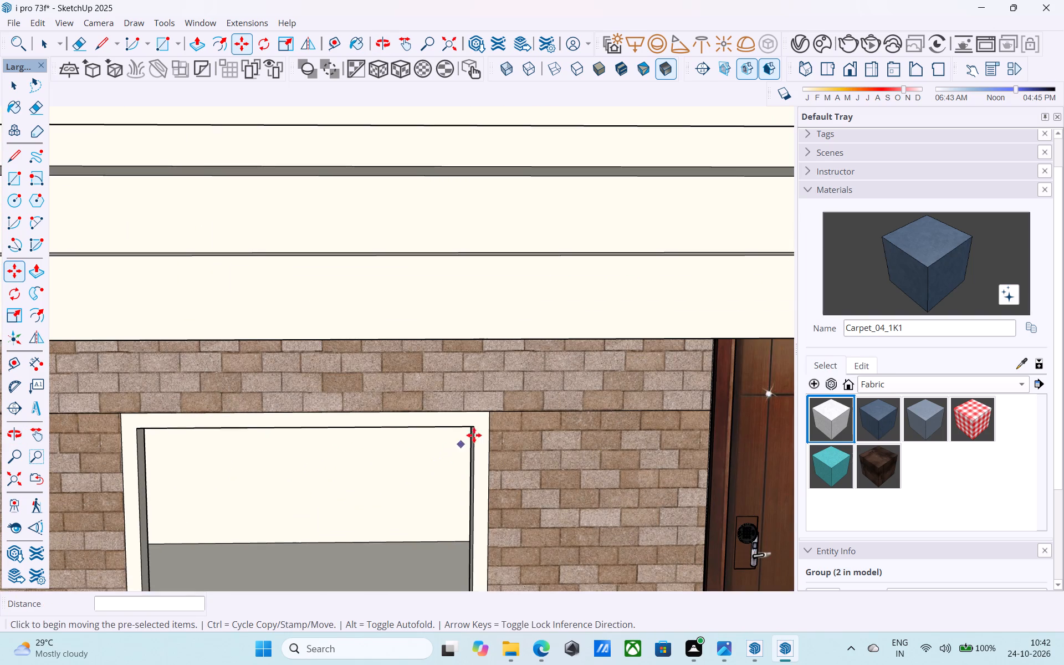
pyautogui.scroll(-11, 477, 425)
pyautogui.scroll(2, 428, 203)
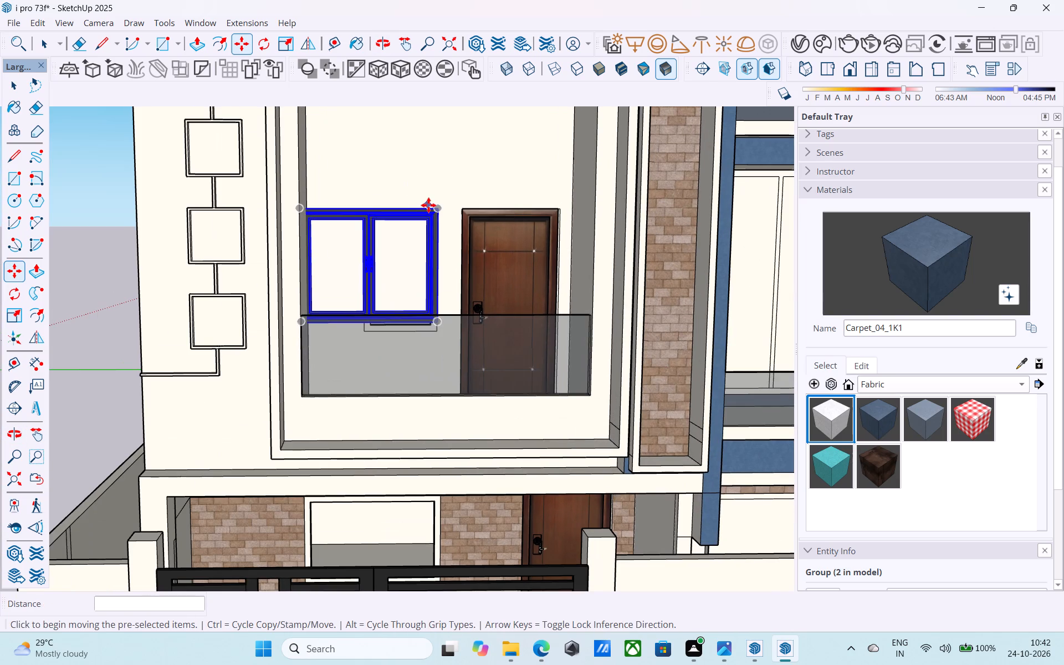
pyautogui.click(438, 208)
pyautogui.scroll(-7, 449, 321)
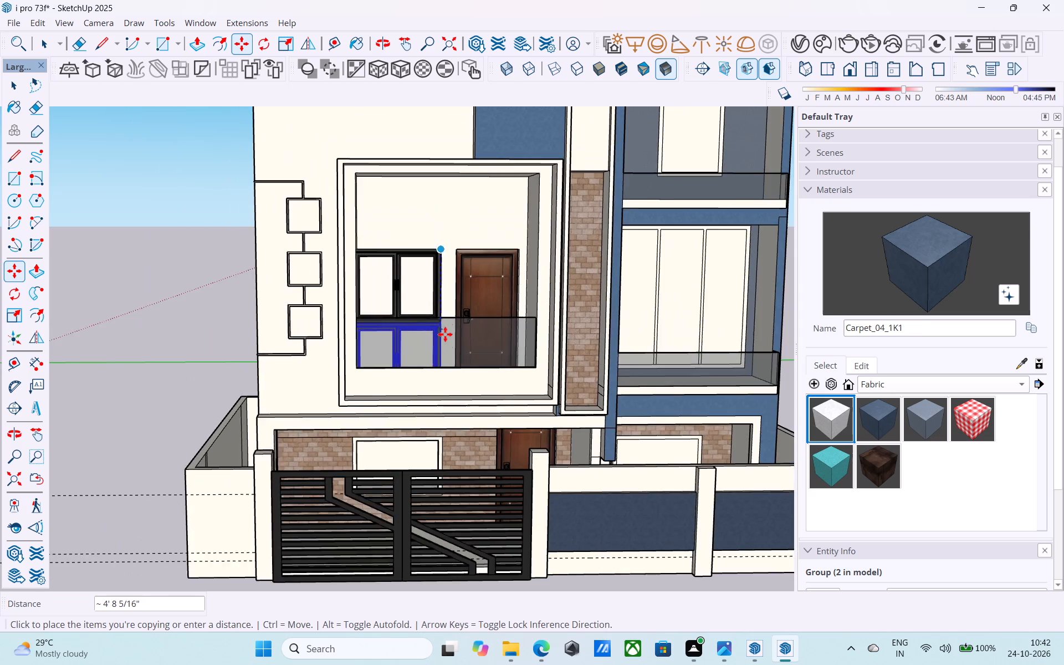
pyautogui.scroll(-2, 445, 334)
pyautogui.moveTo(447, 415); pyautogui.dragTo(447, 425, button='middle')
pyautogui.scroll(12, 444, 438)
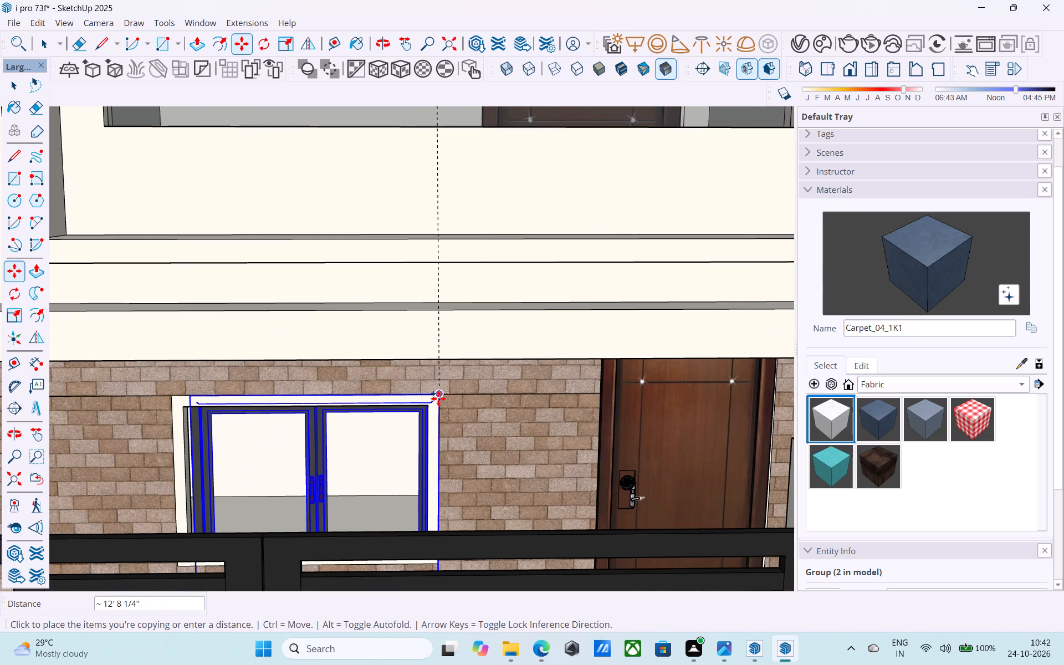
pyautogui.click(438, 397)
# Copy the two-pane window from behind the gate onto the top-right frame corner of the ground-floor window beneath the blue balconies.
pyautogui.scroll(-6, 278, 362)
pyautogui.click(381, 385)
pyautogui.scroll(-5, 134, 393)
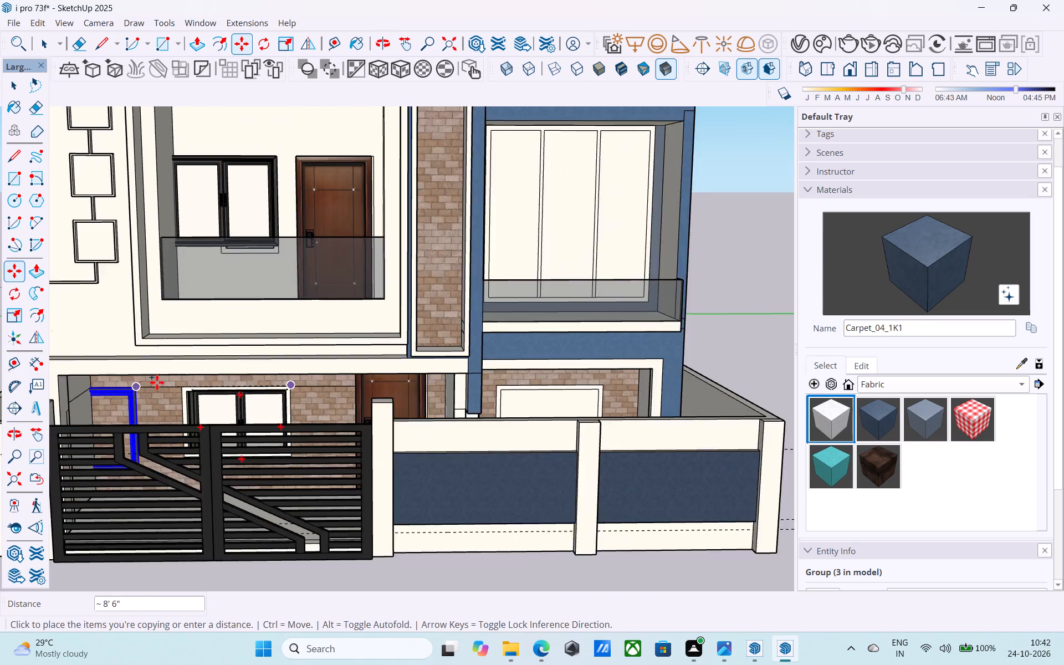
pyautogui.scroll(-5, 157, 382)
pyautogui.moveTo(464, 390); pyautogui.dragTo(477, 433, button='middle')
pyautogui.scroll(12, 477, 431)
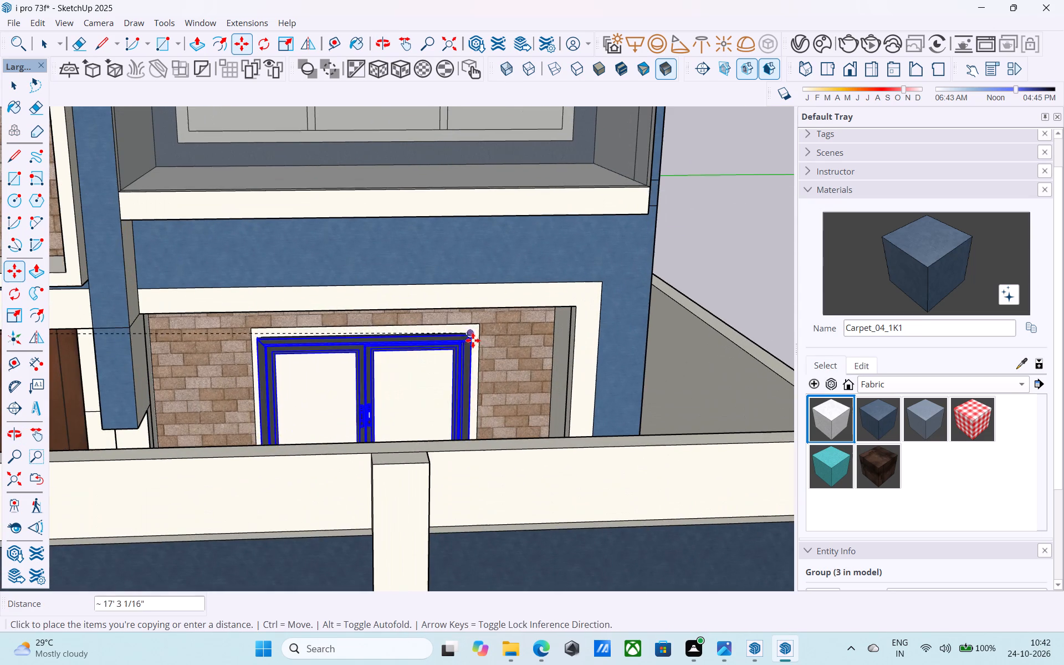
pyautogui.click(479, 324)
# Copy that ground-floor two-pane window up to the top-right frame corner of the second-floor window on the blue wall.
pyautogui.scroll(-3, 478, 323)
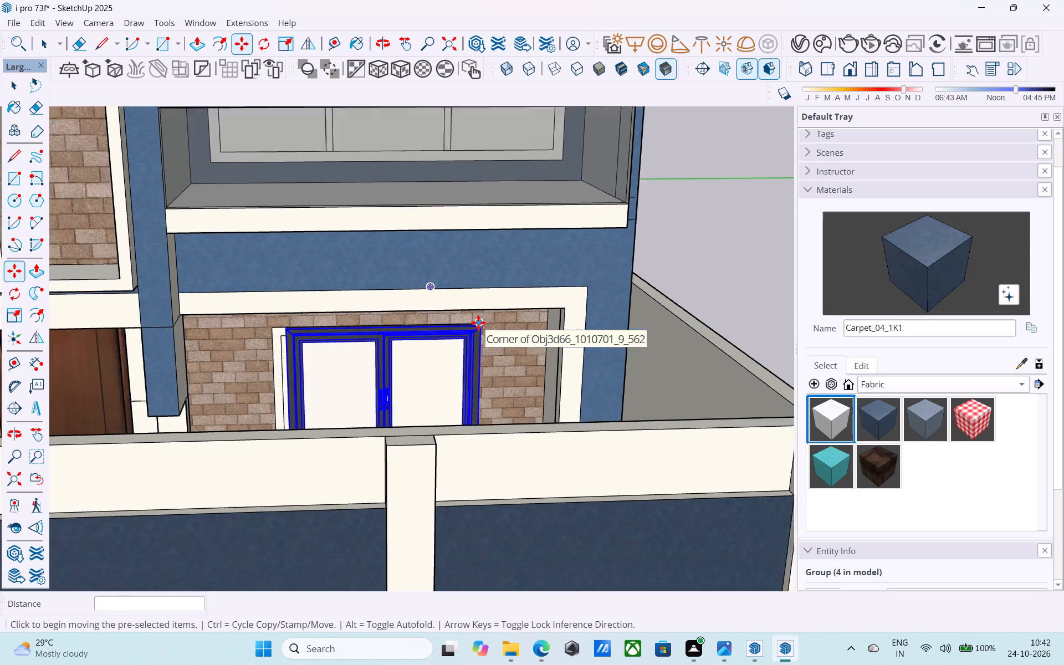
pyautogui.scroll(-5, 478, 323)
pyautogui.click(478, 323)
pyautogui.scroll(-6, 469, 250)
pyautogui.keyDown('shift'); pyautogui.moveTo(469, 250); pyautogui.dragTo(447, 339, button='middle'); pyautogui.keyUp('shift')
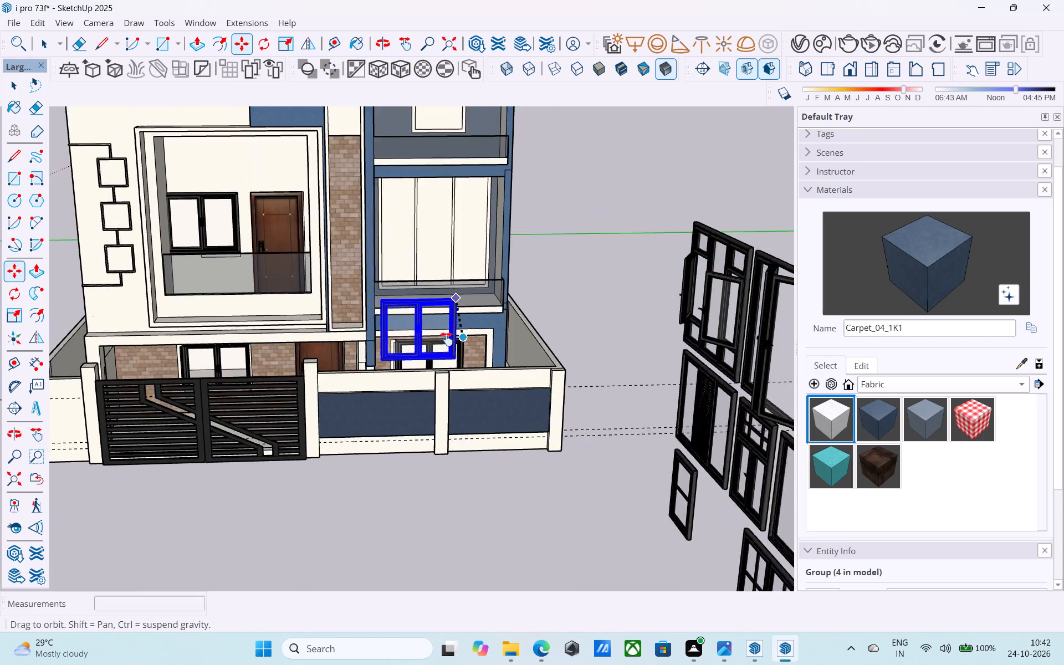
pyautogui.keyDown('shift'); pyautogui.moveTo(447, 339); pyautogui.dragTo(451, 480, button='middle'); pyautogui.keyUp('shift')
pyautogui.scroll(9, 451, 237)
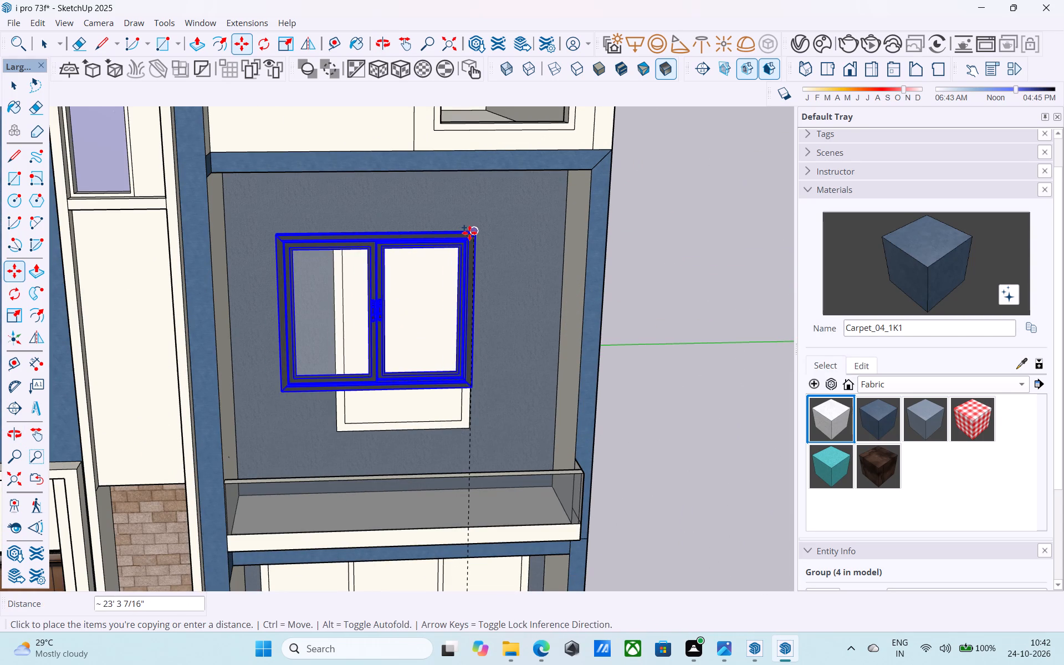
pyautogui.click(470, 233)
# Scale the first-floor balcony's two-pane window down uniformly from two opposite corners, by a factor of about 0.81 each time.
pyautogui.scroll(-17, 466, 209)
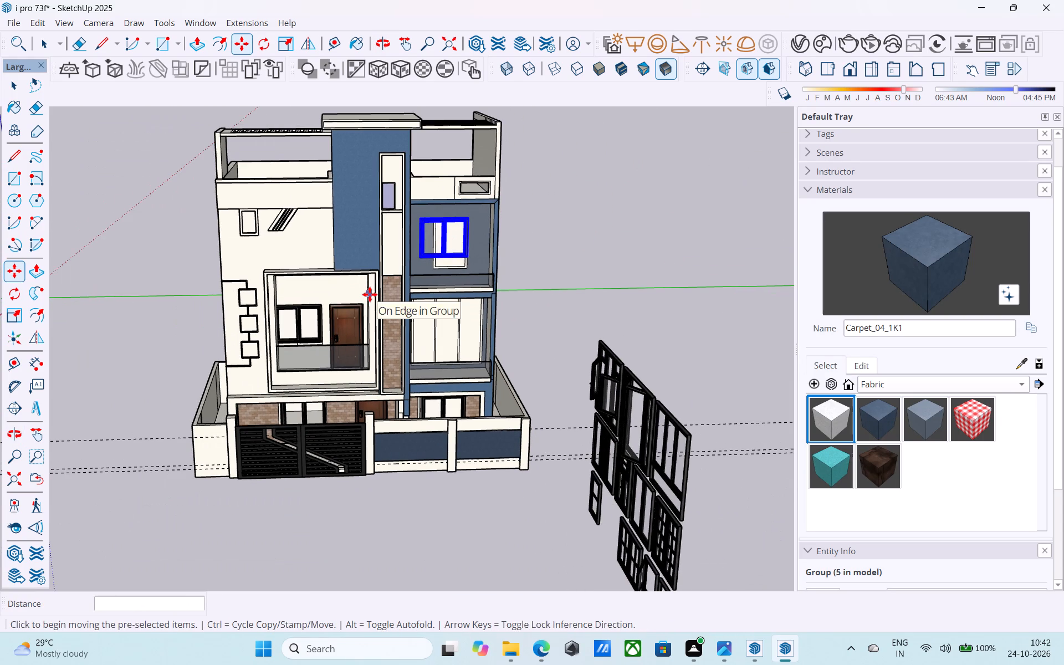
pyautogui.moveTo(368, 293); pyautogui.dragTo(403, 268, button='middle')
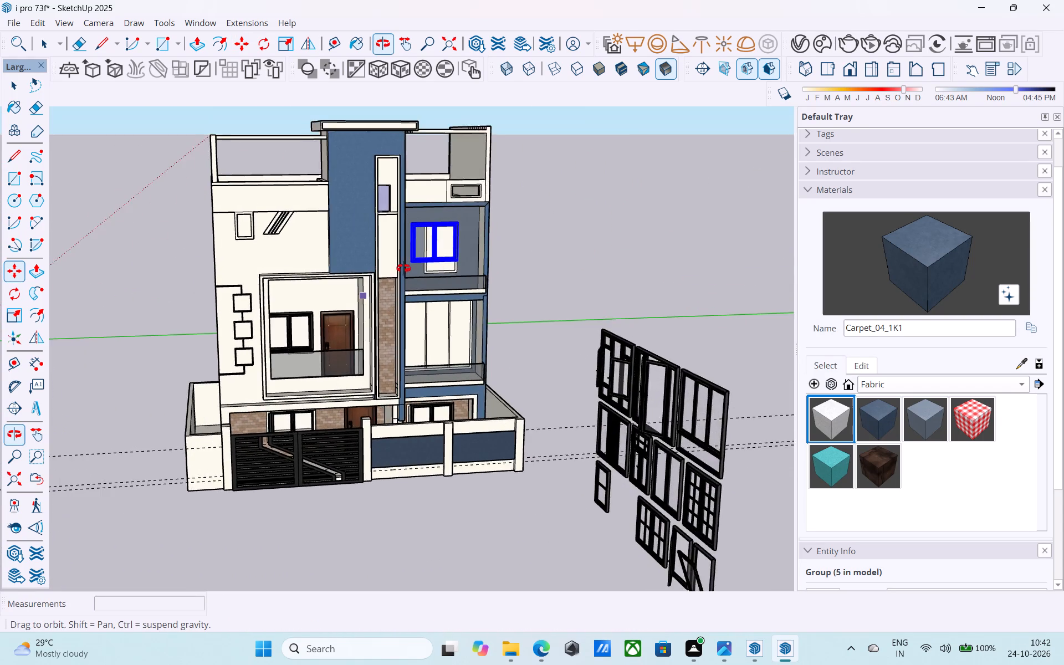
pyautogui.moveTo(403, 268); pyautogui.dragTo(354, 236, button='middle')
pyautogui.press('space')
pyautogui.scroll(5, 335, 314)
pyautogui.moveTo(314, 331); pyautogui.dragTo(301, 374, button='middle')
pyautogui.scroll(-1, 312, 334)
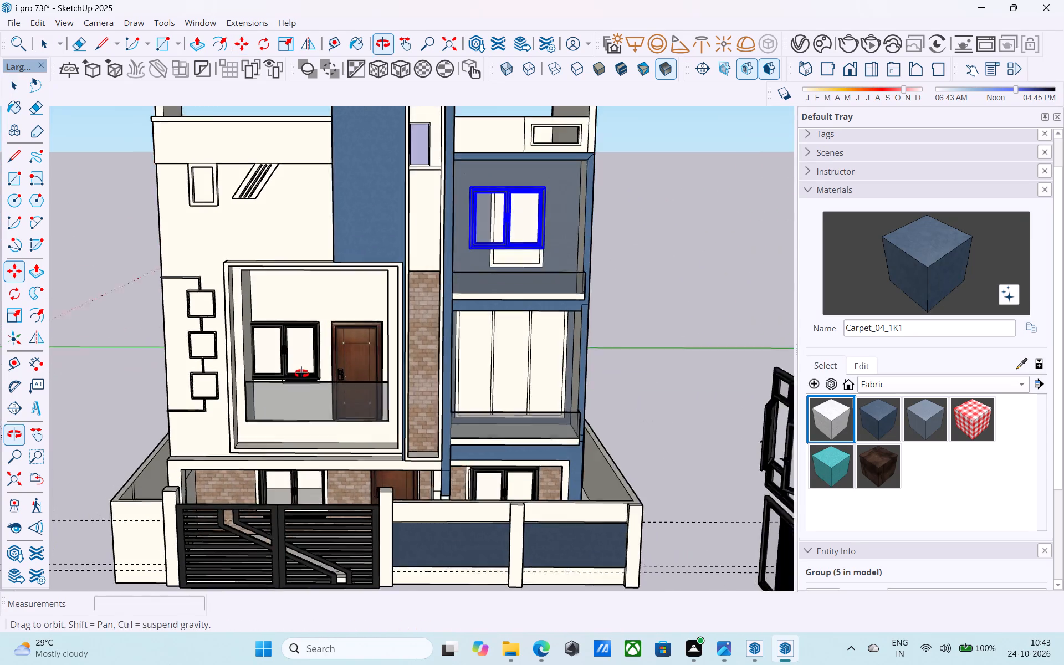
pyautogui.moveTo(301, 374); pyautogui.dragTo(300, 387, button='middle')
pyautogui.scroll(4, 289, 356)
pyautogui.click(286, 351)
pyautogui.scroll(4, 285, 350)
pyautogui.press('s')
pyautogui.scroll(4, 288, 354)
pyautogui.click(398, 447)
pyautogui.click(348, 411)
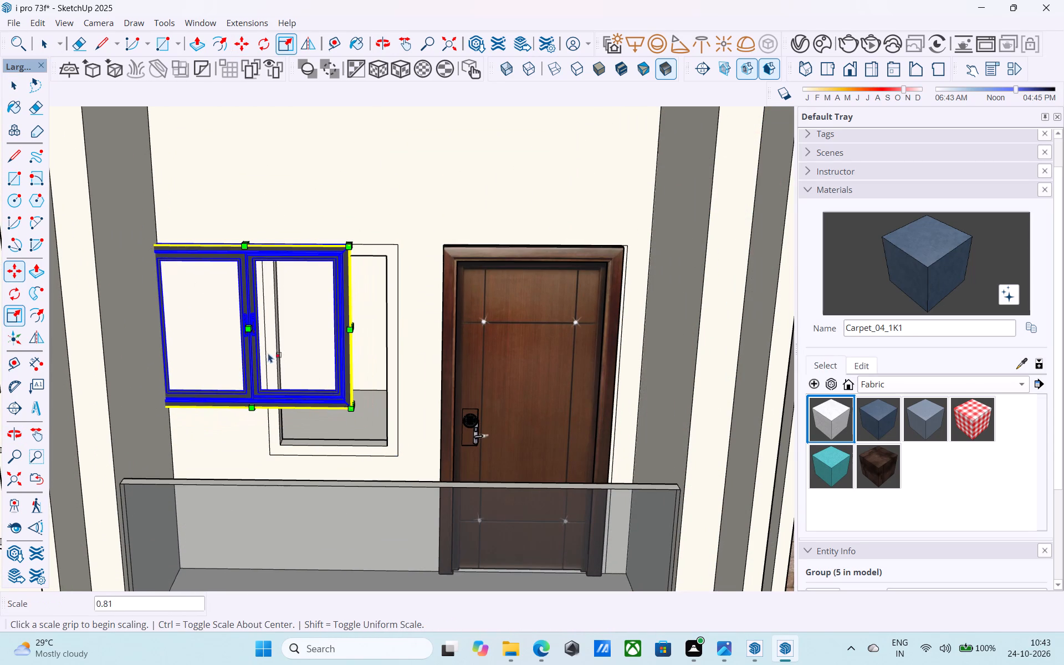
pyautogui.click(147, 245)
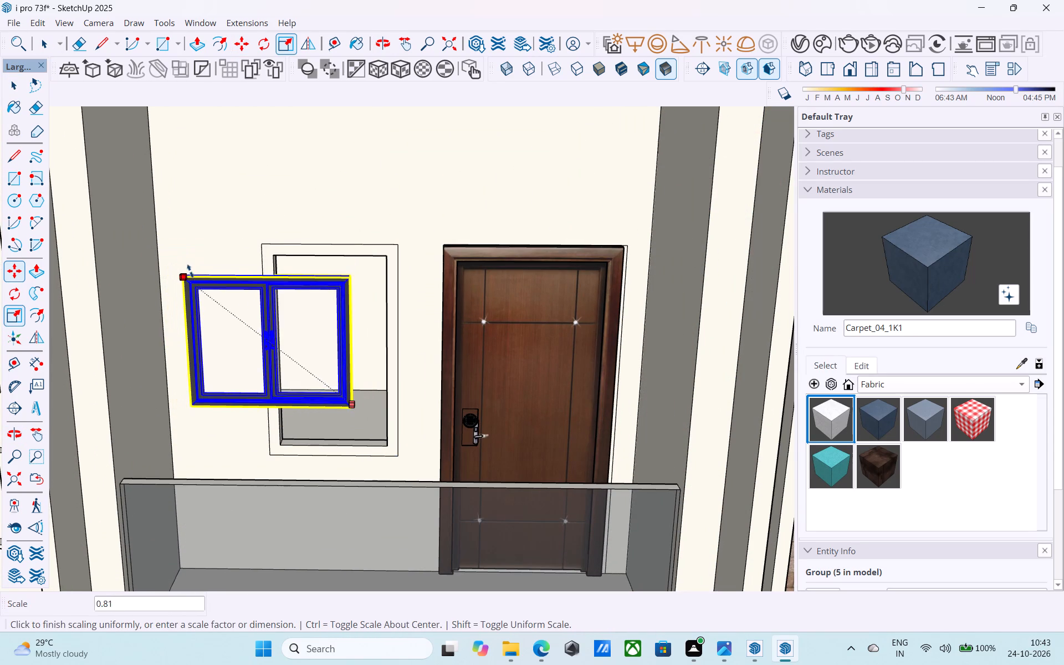
pyautogui.click(191, 272)
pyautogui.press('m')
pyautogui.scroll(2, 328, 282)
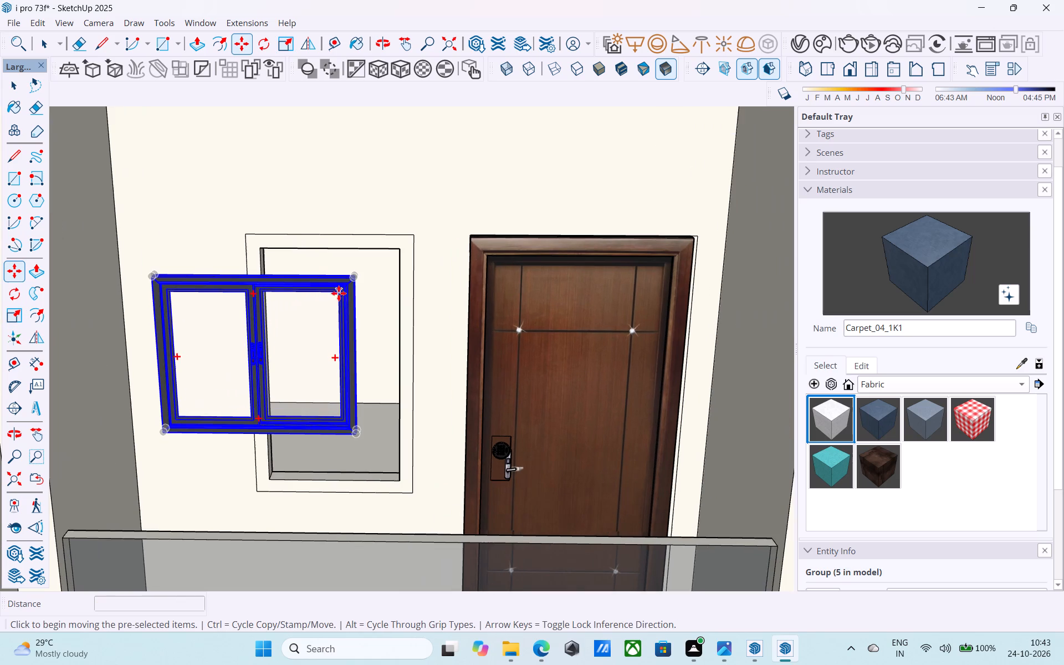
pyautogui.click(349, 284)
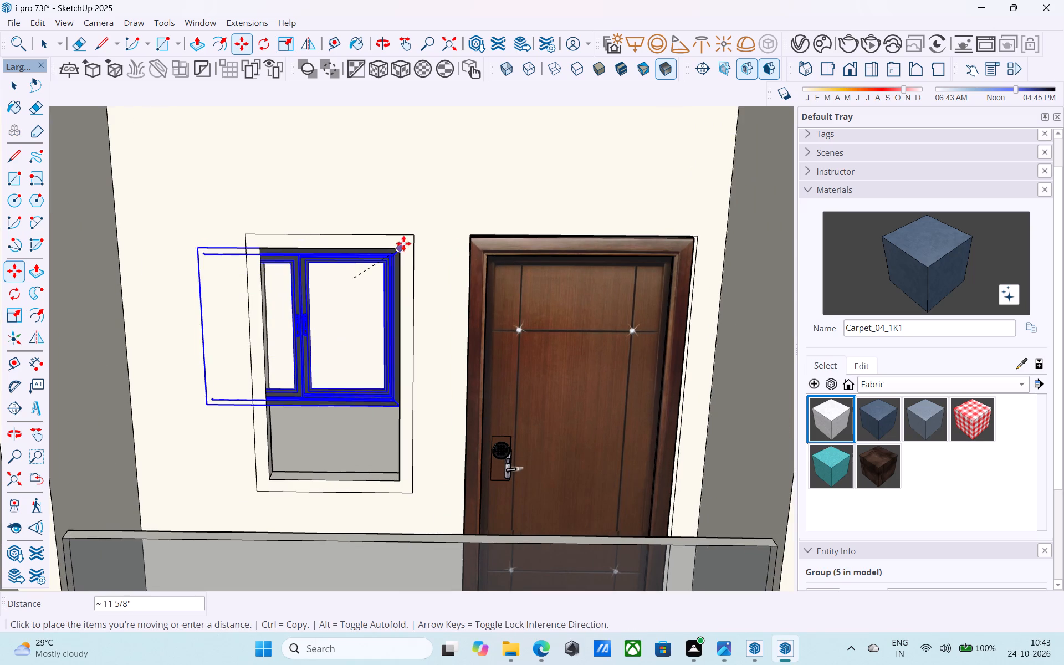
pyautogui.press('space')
# Move the scaled balcony window by its top-right corner onto the top-right outer corner of the opening's frame.
pyautogui.moveTo(362, 269); pyautogui.dragTo(291, 308, button='middle')
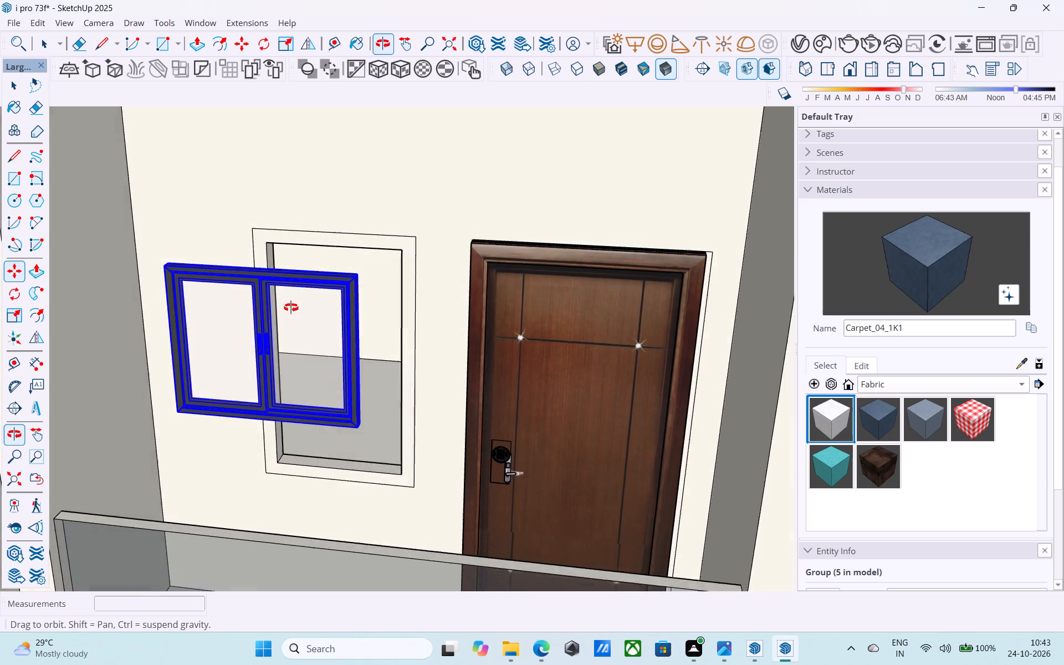
pyautogui.moveTo(291, 308); pyautogui.dragTo(288, 309, button='middle')
pyautogui.scroll(11, 357, 278)
pyautogui.press('m')
pyautogui.scroll(5, 357, 276)
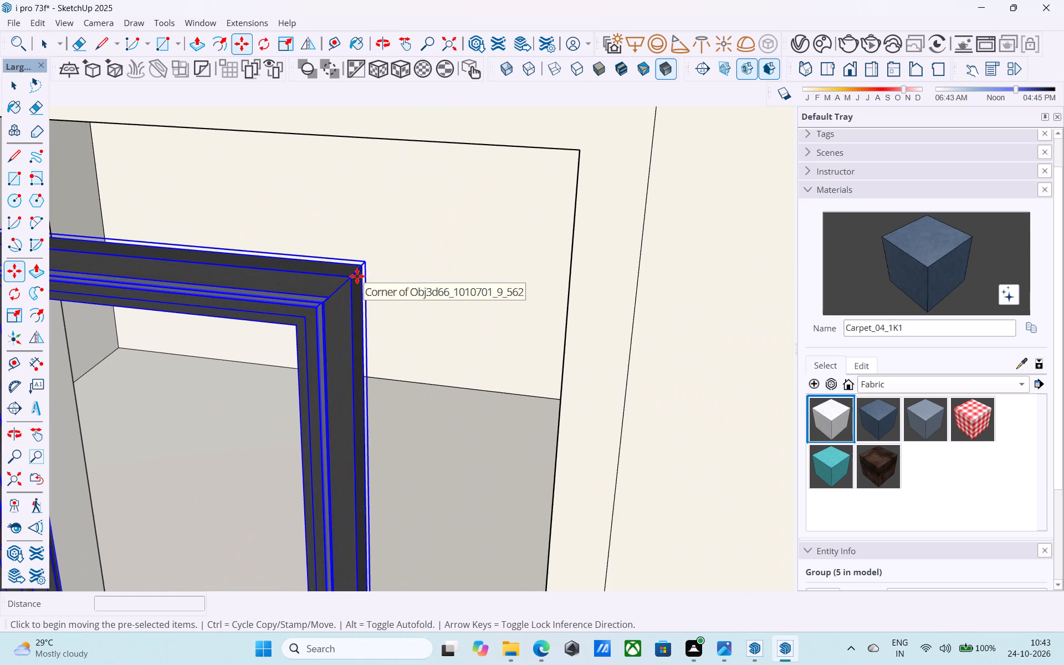
pyautogui.click(366, 263)
pyautogui.scroll(-5, 550, 158)
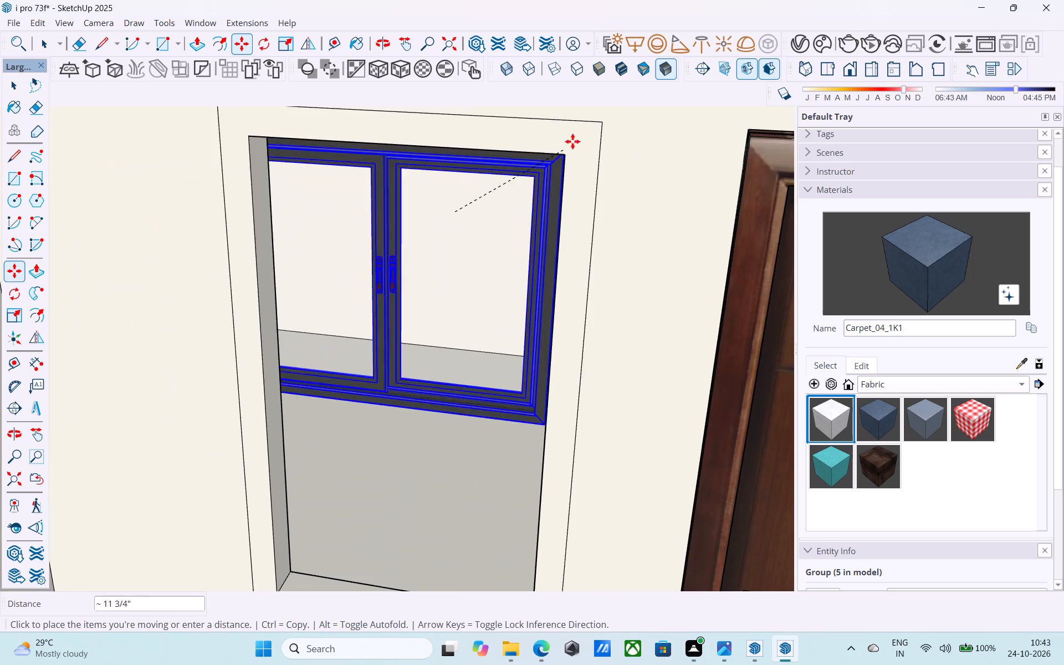
pyautogui.click(599, 122)
pyautogui.scroll(-8, 600, 122)
# Scale the balcony window down uniformly from its lower-left corner until it is nearly as wide as the opening's frame.
pyautogui.moveTo(490, 238); pyautogui.dragTo(513, 212, button='middle')
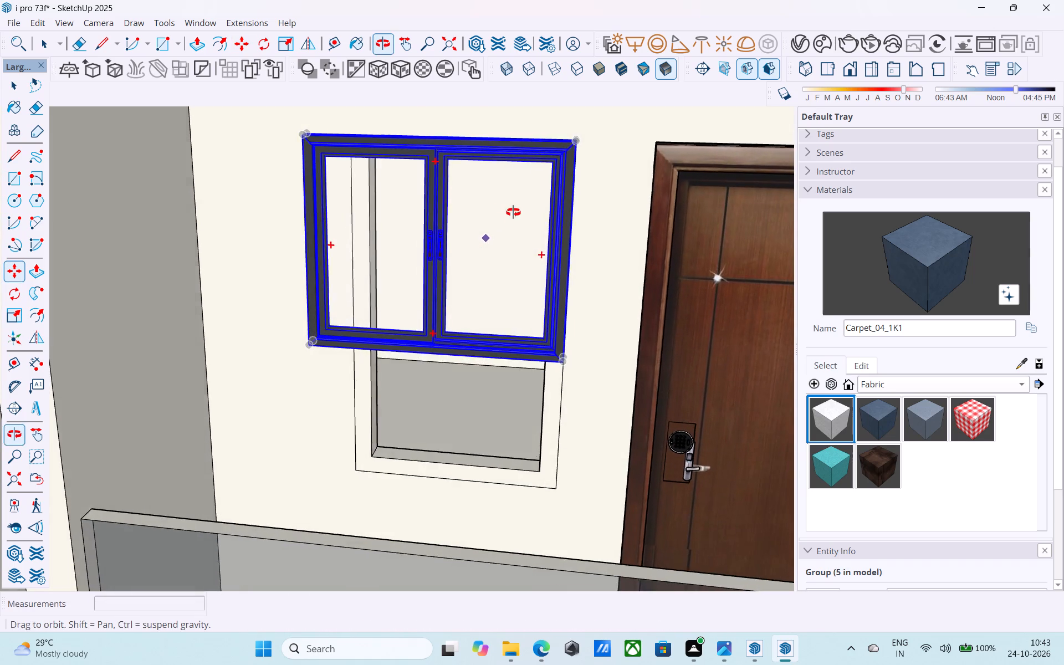
pyautogui.moveTo(513, 212); pyautogui.dragTo(517, 215, button='middle')
pyautogui.press('s')
pyautogui.click(305, 343)
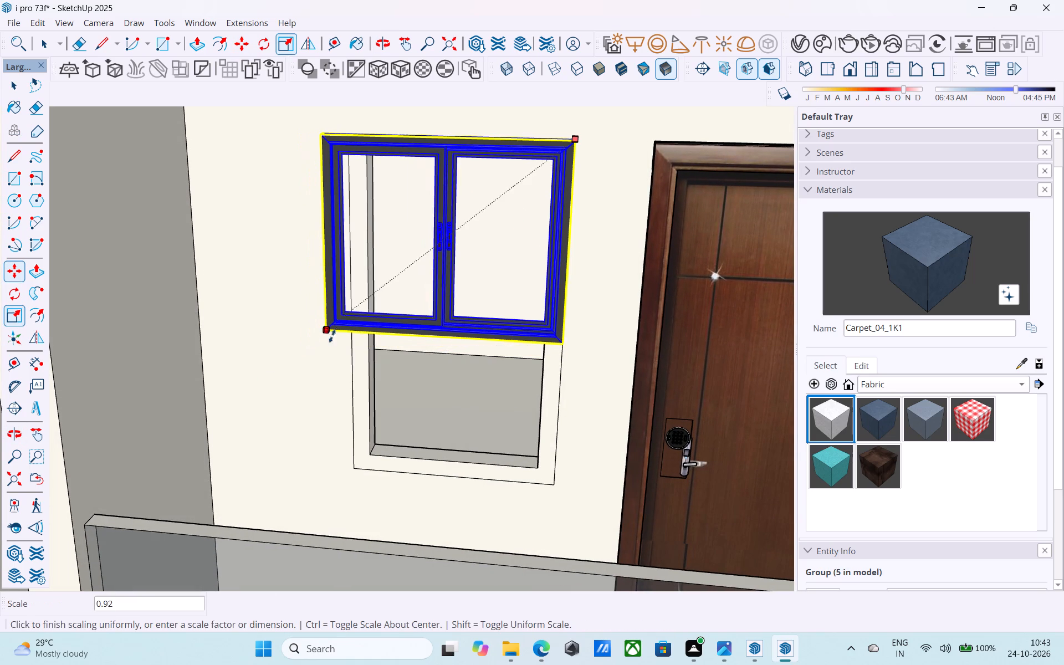
pyautogui.click(346, 322)
# Stretch the balcony window's height downward to the bottom edge of the opening's frame.
pyautogui.moveTo(400, 315); pyautogui.dragTo(449, 275, button='middle')
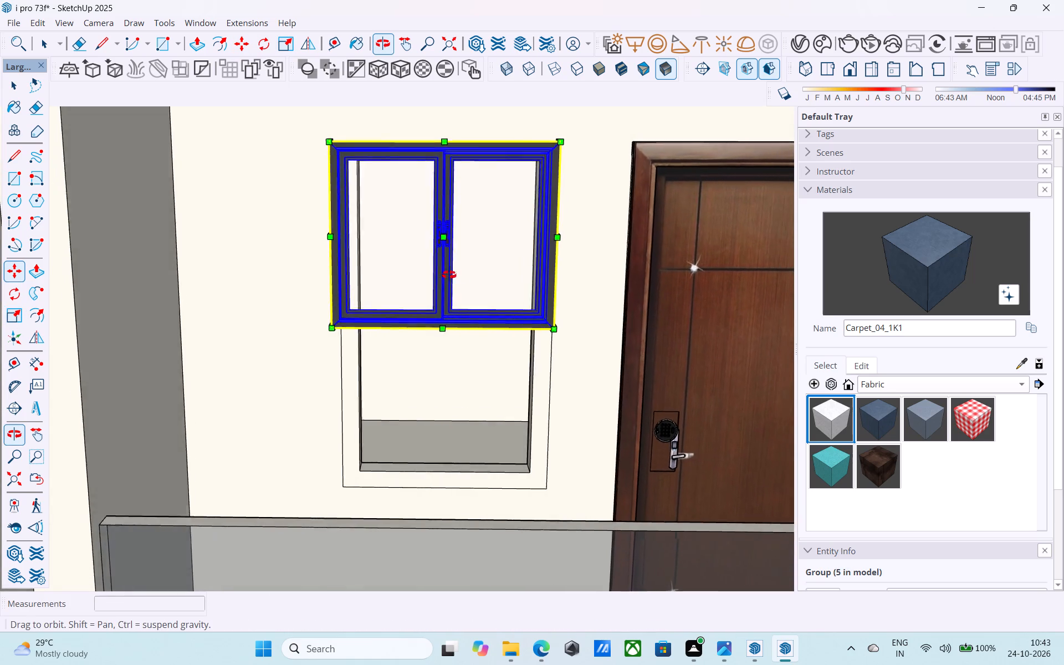
pyautogui.moveTo(449, 275); pyautogui.dragTo(496, 258, button='middle')
pyautogui.scroll(4, 430, 359)
pyautogui.moveTo(433, 336); pyautogui.dragTo(443, 305, button='middle')
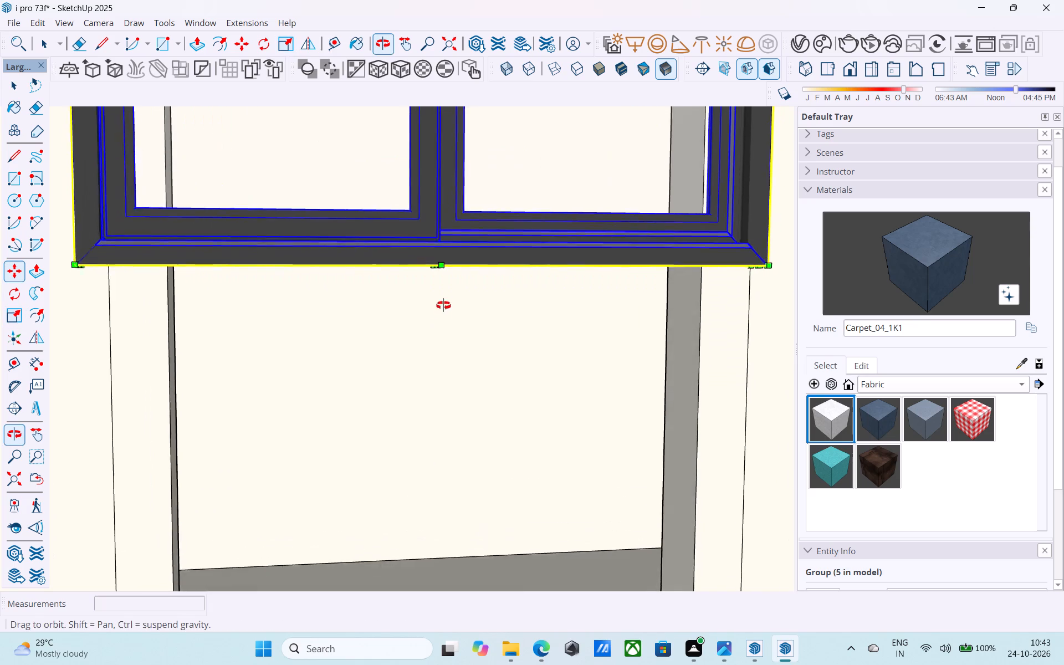
pyautogui.moveTo(443, 305); pyautogui.dragTo(446, 293, button='middle')
pyautogui.scroll(1, 446, 294)
pyautogui.click(428, 250)
pyautogui.scroll(-9, 430, 257)
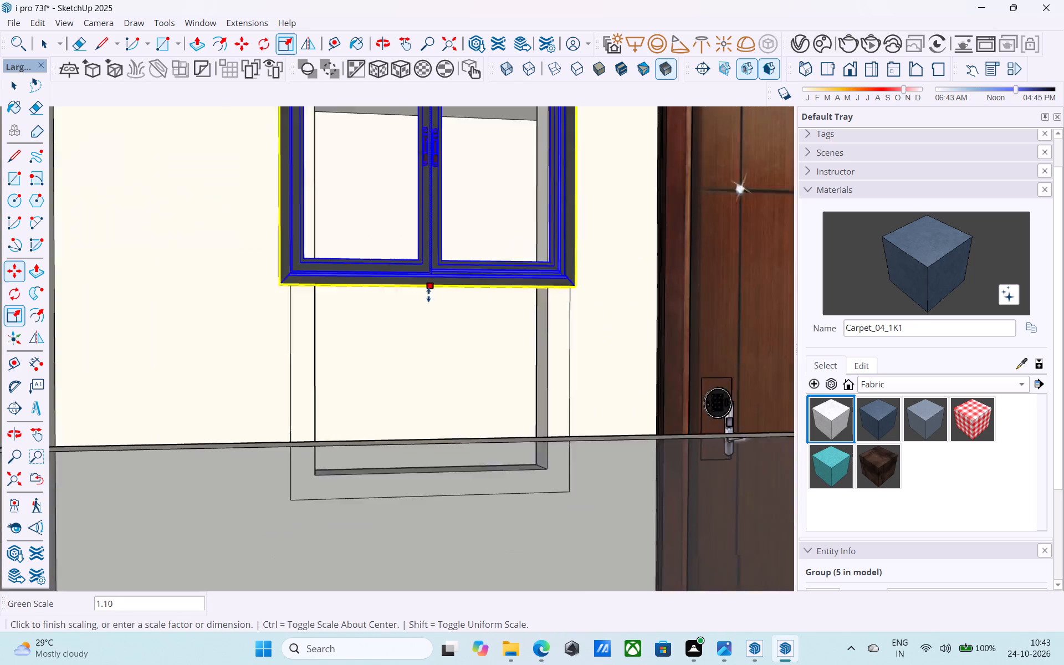
pyautogui.scroll(-2, 428, 295)
pyautogui.moveTo(425, 302); pyautogui.dragTo(400, 452, button='middle')
pyautogui.click(398, 438)
# Narrow the balcony window from its left side to a red-axis scale of about 0.96 to fit the frame's width.
pyautogui.moveTo(395, 433); pyautogui.dragTo(411, 369, button='middle')
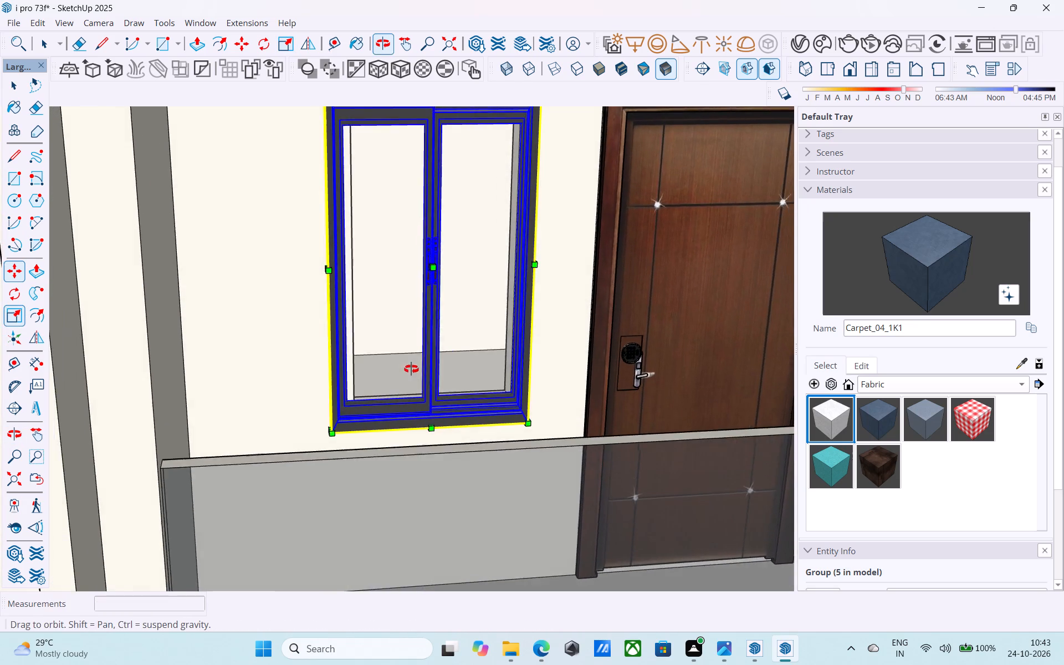
pyautogui.moveTo(411, 369); pyautogui.dragTo(424, 395, button='middle')
pyautogui.scroll(4, 313, 276)
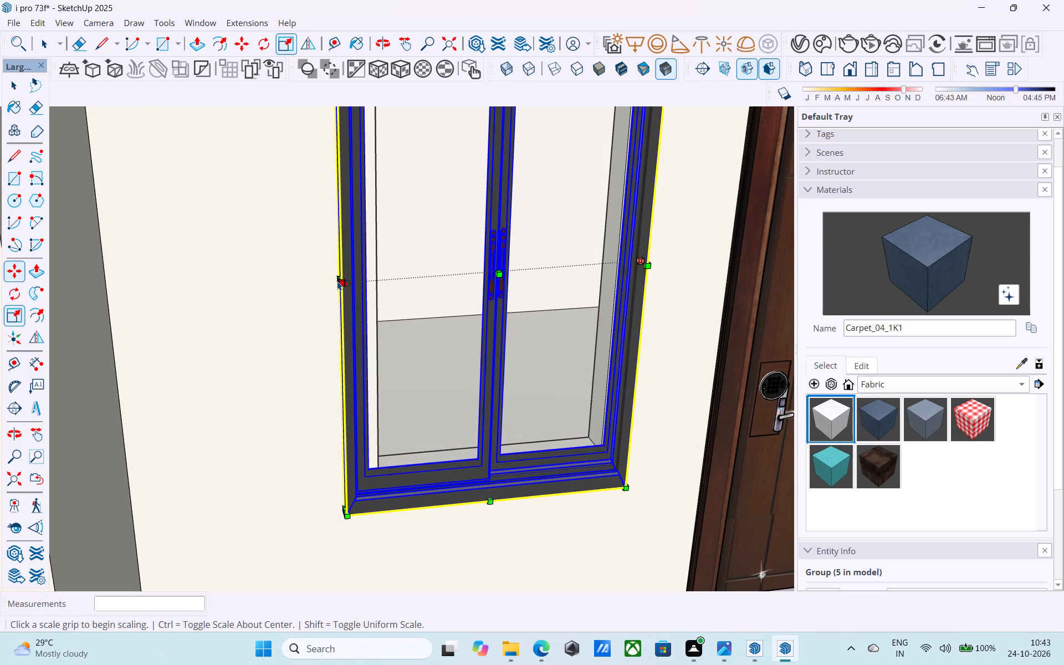
pyautogui.click(337, 277)
pyautogui.click(355, 274)
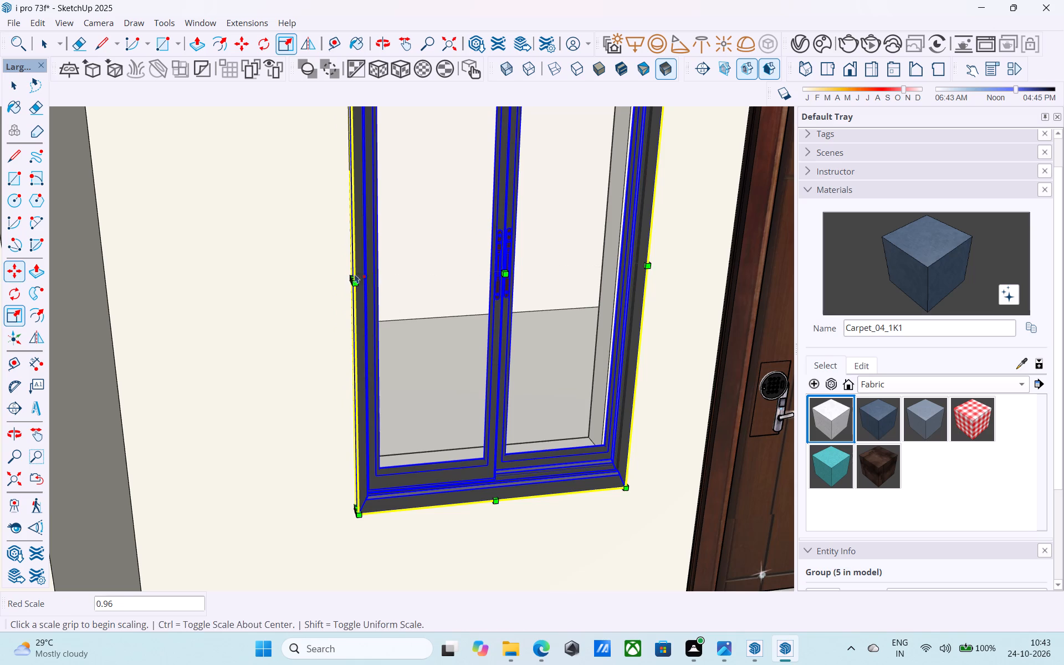
pyautogui.press('space')
# Scale the second-floor two-pane window down uniformly from its lower-left corner to about 0.68, matching the width of its frame.
pyautogui.scroll(-18, 345, 270)
pyautogui.moveTo(344, 275); pyautogui.dragTo(313, 249, button='middle')
pyautogui.scroll(1, 313, 249)
pyautogui.scroll(-7, 311, 248)
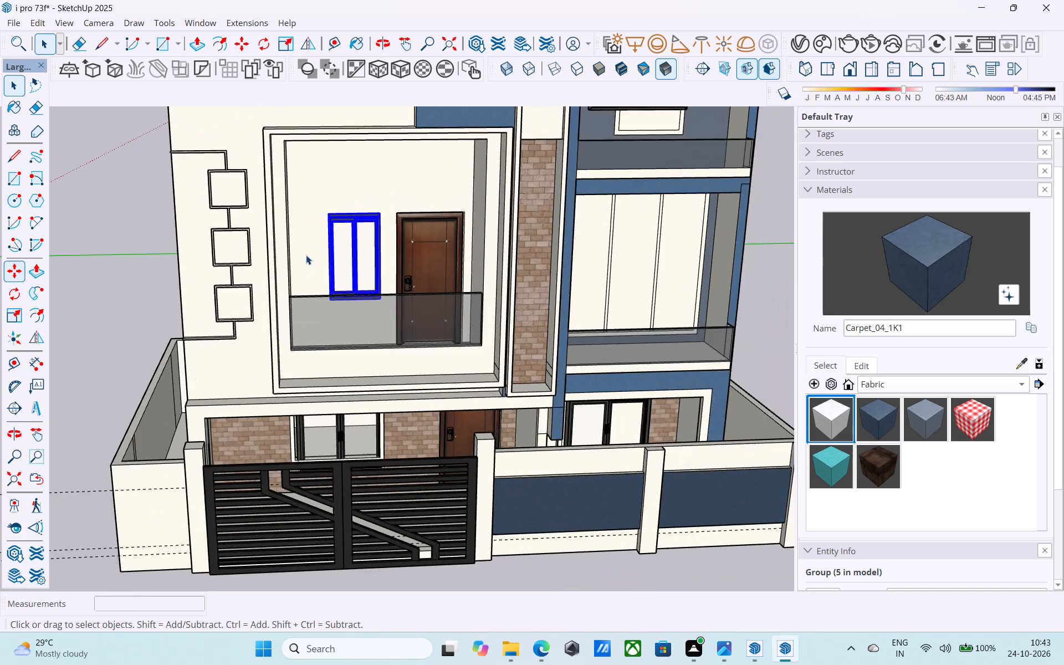
pyautogui.scroll(-8, 306, 255)
pyautogui.moveTo(294, 294); pyautogui.dragTo(283, 280, button='middle')
pyautogui.scroll(10, 438, 214)
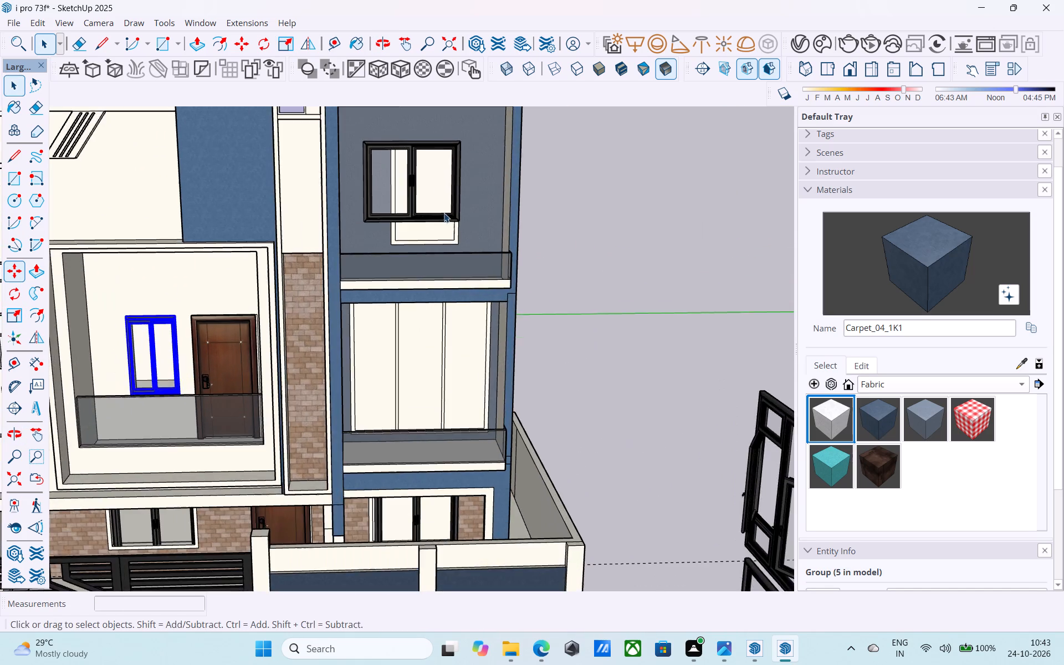
pyautogui.scroll(5, 444, 219)
pyautogui.click(443, 218)
pyautogui.scroll(-4, 427, 239)
pyautogui.moveTo(407, 293); pyautogui.dragTo(395, 323, button='middle')
pyautogui.press('s')
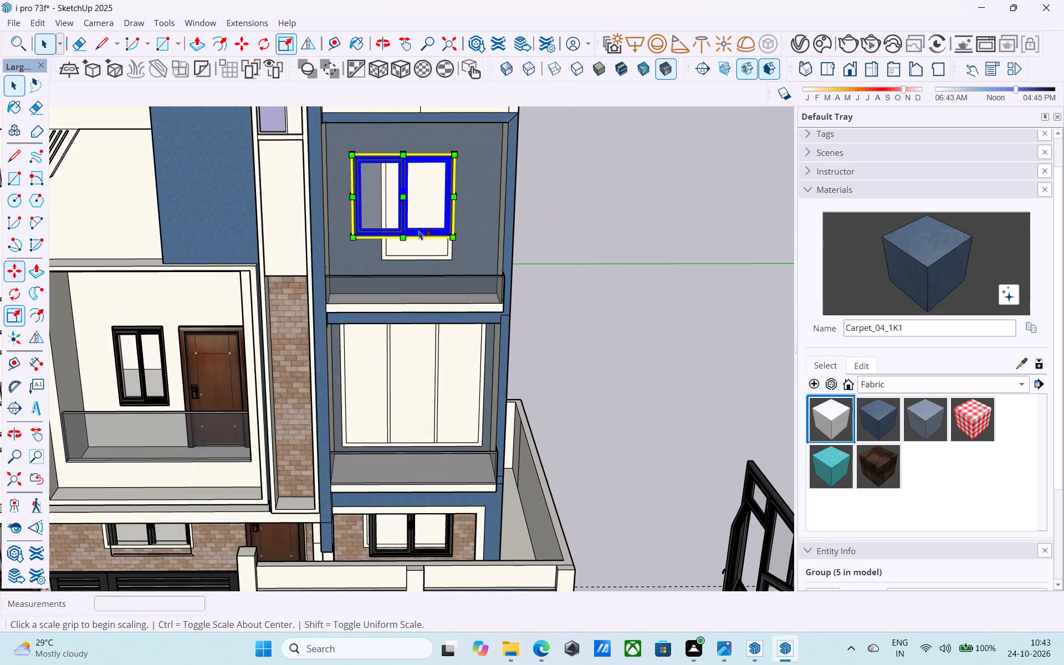
pyautogui.scroll(5, 375, 252)
pyautogui.click(340, 227)
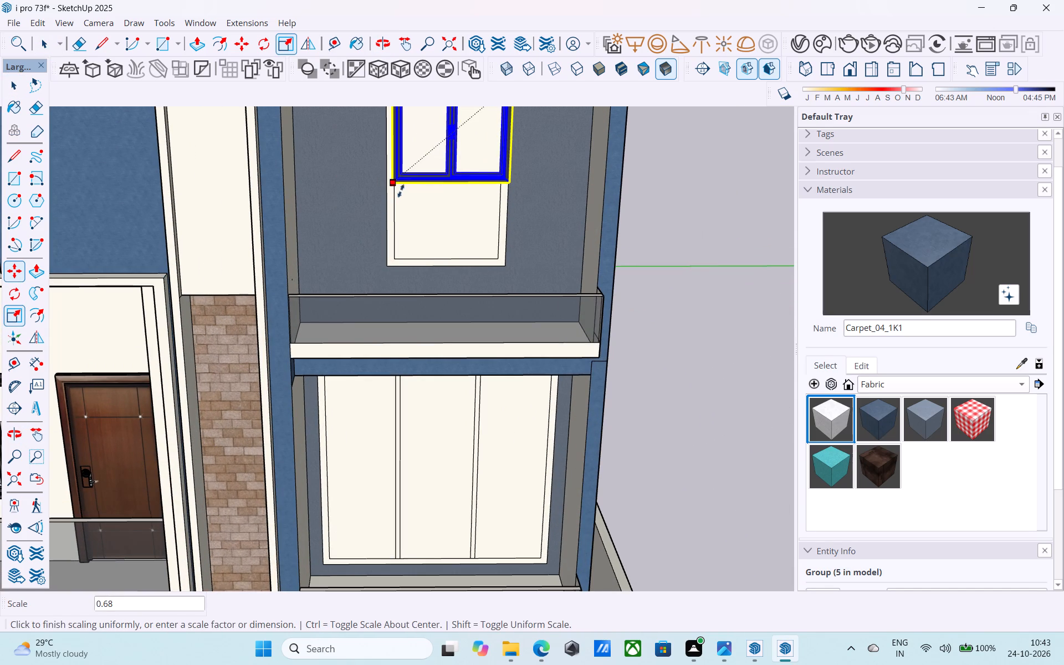
pyautogui.click(393, 192)
pyautogui.scroll(-5, 388, 201)
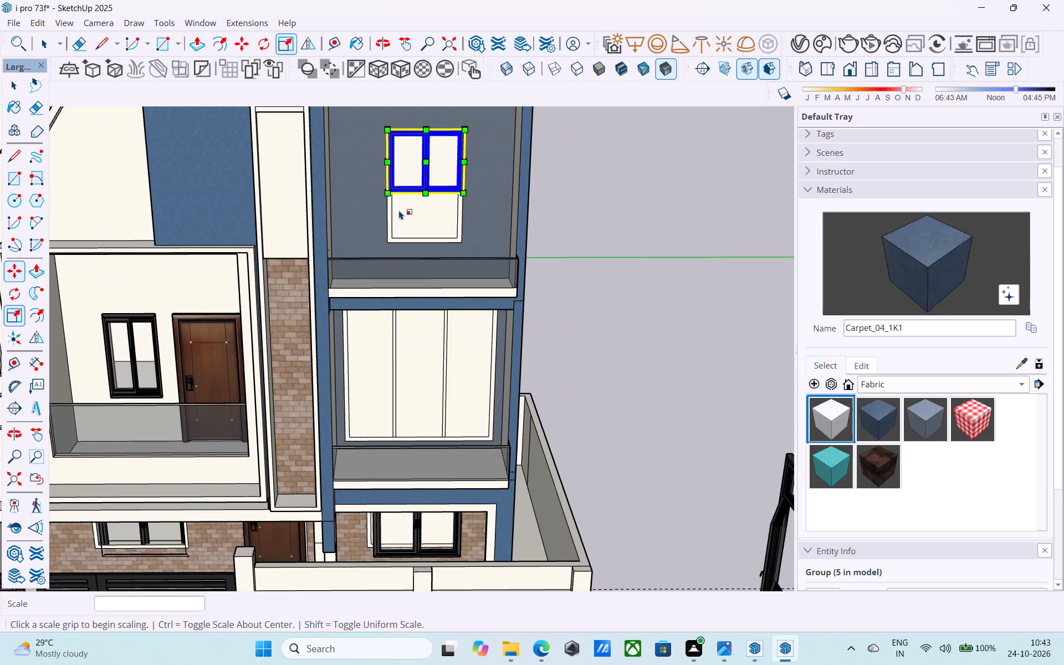
# Stretch the second-floor window downward to a green-axis scale of about 1.85 so it covers its frame, and deselect it.
pyautogui.keyDown('shift'); pyautogui.moveTo(399, 209); pyautogui.dragTo(398, 276, button='middle'); pyautogui.keyUp('shift')
pyautogui.scroll(14, 436, 300)
pyautogui.moveTo(431, 329); pyautogui.dragTo(311, 272, button='middle')
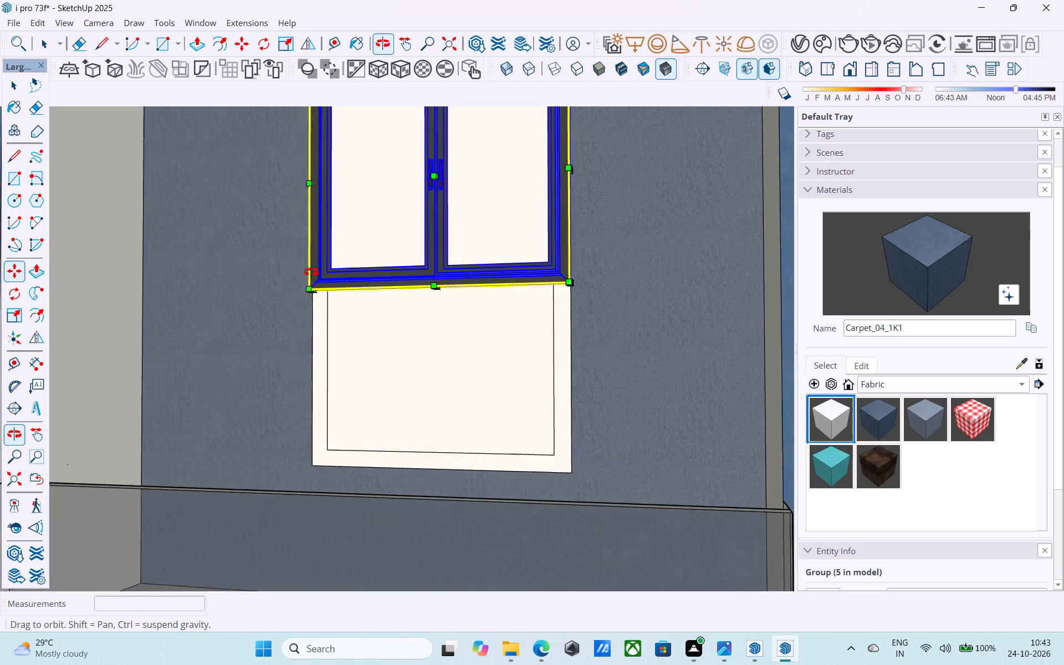
pyautogui.moveTo(311, 272); pyautogui.dragTo(262, 260, button='middle')
pyautogui.scroll(1, 303, 270)
pyautogui.scroll(5, 454, 297)
pyautogui.click(450, 284)
pyautogui.scroll(-3, 449, 287)
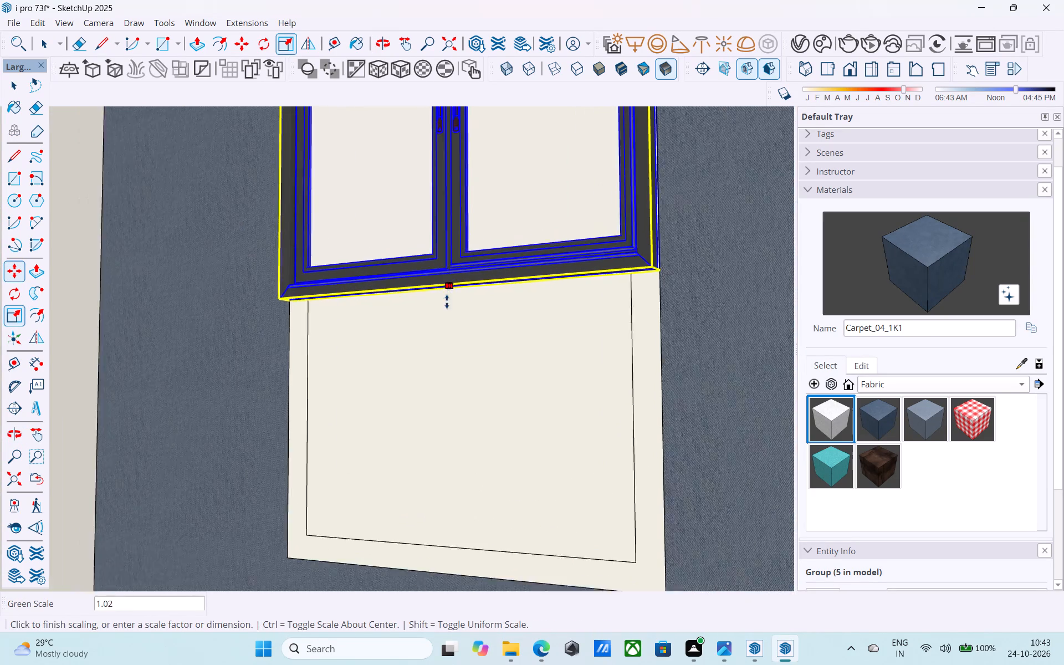
pyautogui.scroll(-4, 447, 301)
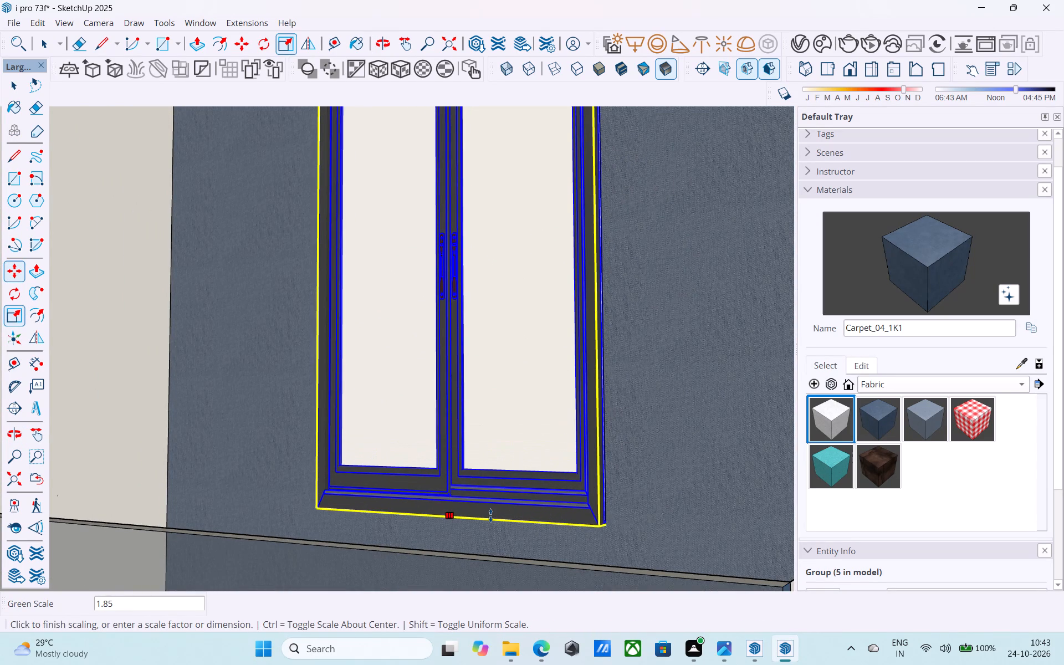
pyautogui.click(490, 515)
pyautogui.press('space')
pyautogui.scroll(-7, 464, 475)
pyautogui.moveTo(467, 479); pyautogui.dragTo(555, 519, button='middle')
pyautogui.scroll(-20, 519, 473)
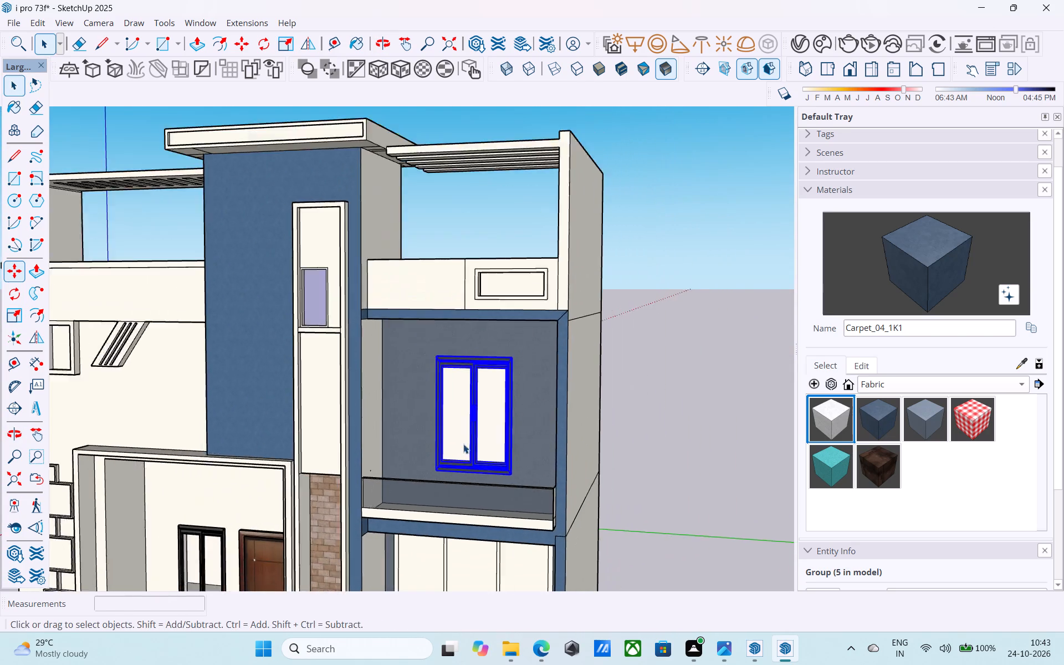
pyautogui.scroll(-3, 463, 444)
pyautogui.click(615, 416)
# Move the ground-floor window beside the main door out of its recess and align its upper-right corner with the opening's frame corner.
pyautogui.scroll(-11, 484, 387)
pyautogui.moveTo(459, 438); pyautogui.dragTo(519, 433, button='middle')
pyautogui.scroll(-5, 413, 371)
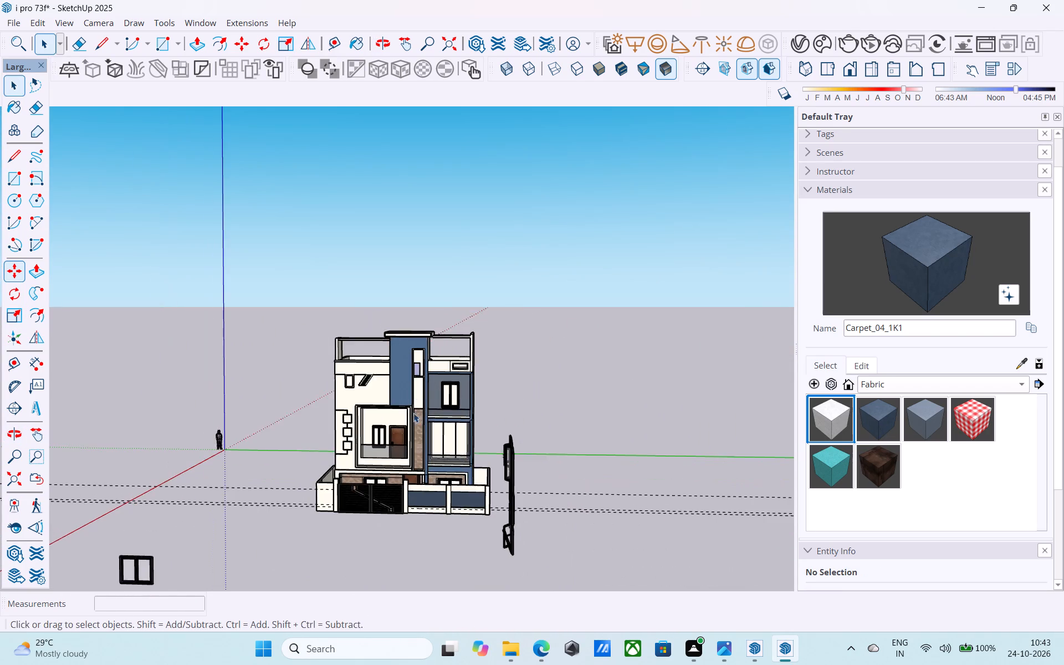
pyautogui.moveTo(414, 429); pyautogui.dragTo(397, 481, button='middle')
pyautogui.scroll(20, 406, 479)
pyautogui.scroll(9, 406, 479)
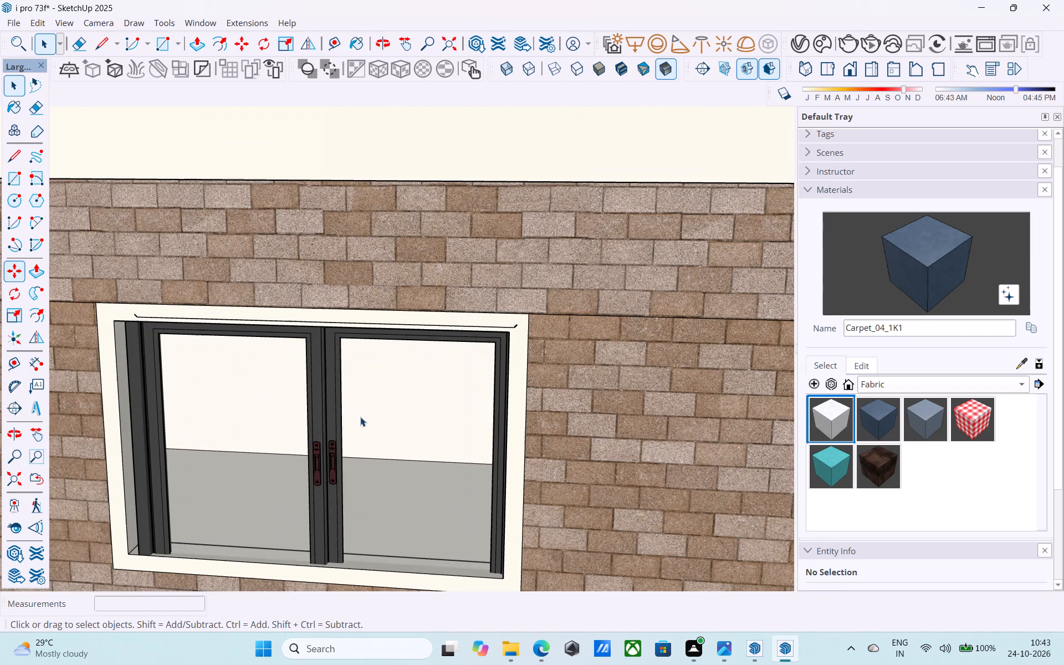
pyautogui.click(342, 415)
pyautogui.press('m')
pyautogui.click(594, 317)
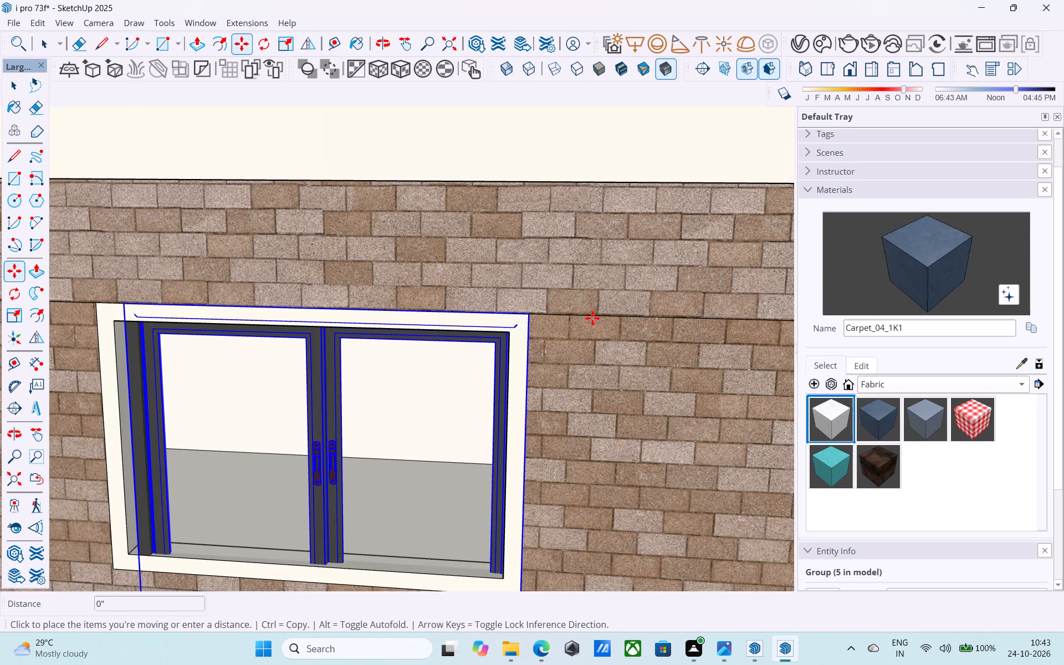
pyautogui.click(595, 337)
pyautogui.moveTo(531, 352); pyautogui.dragTo(488, 367, button='middle')
pyautogui.scroll(7, 508, 356)
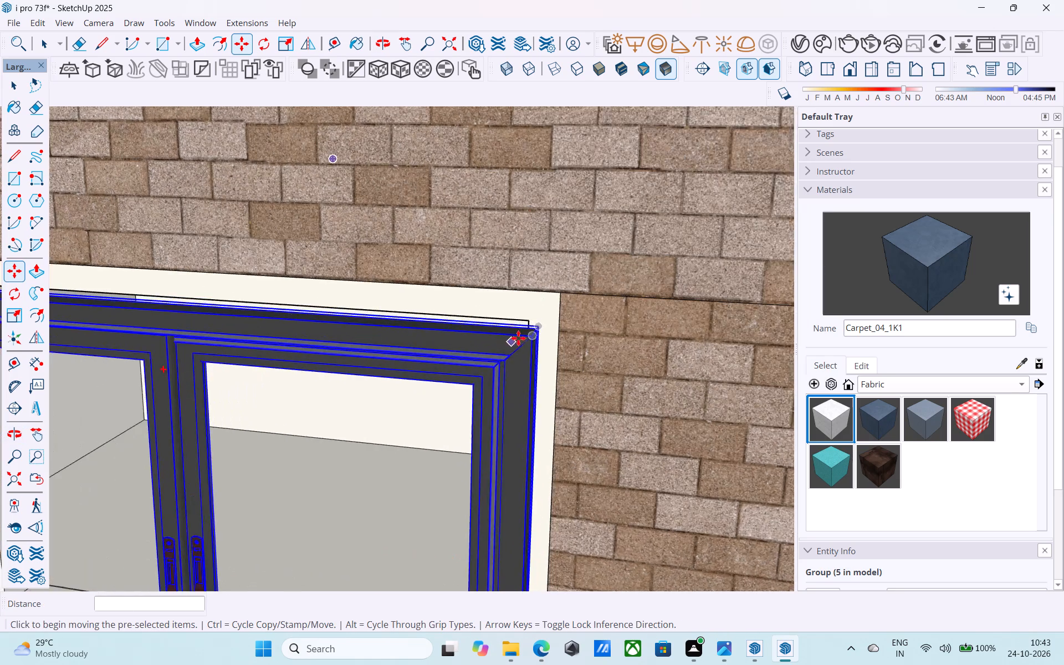
pyautogui.scroll(1, 518, 338)
pyautogui.click(542, 325)
pyautogui.click(568, 288)
# Widen this ground-floor window from its left side to a red-axis scale of about 1.07, reaching the frame's left edge.
pyautogui.scroll(-1, 570, 269)
pyautogui.scroll(1, 570, 269)
pyautogui.scroll(-3, 570, 269)
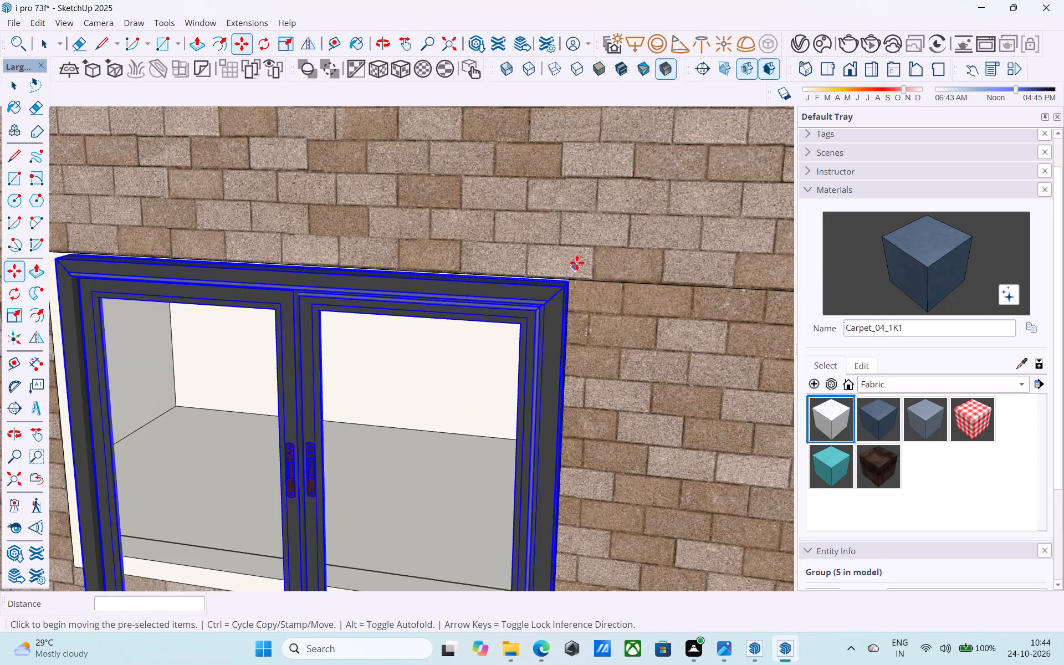
pyautogui.scroll(-3, 577, 263)
pyautogui.scroll(1, 579, 262)
pyautogui.scroll(-7, 579, 262)
pyautogui.moveTo(501, 362); pyautogui.dragTo(674, 418, button='middle')
pyautogui.press('s')
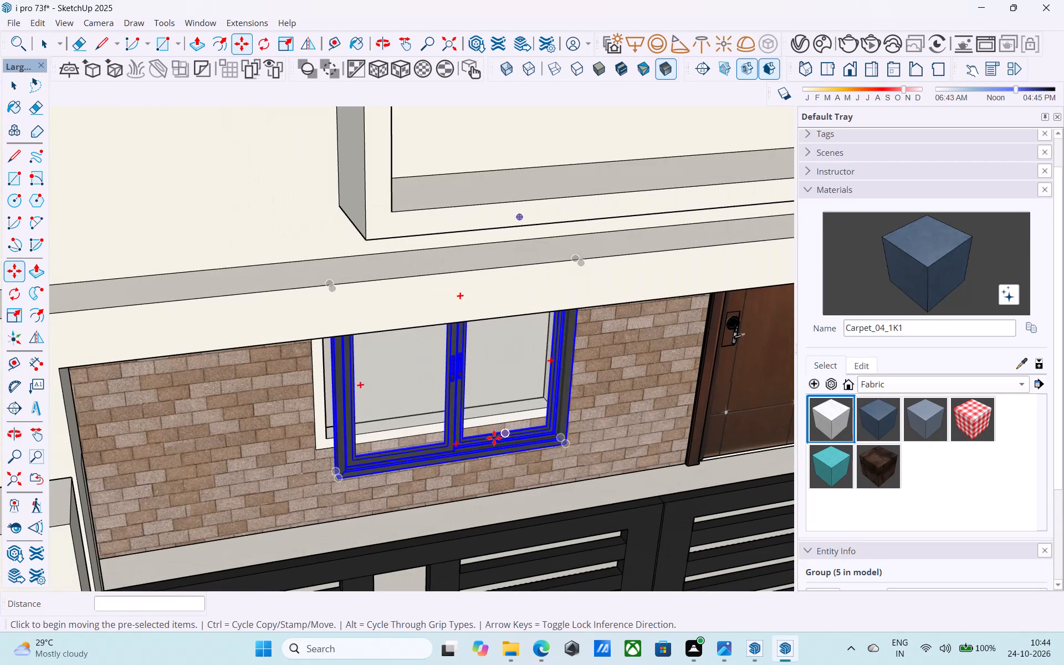
pyautogui.scroll(8, 355, 479)
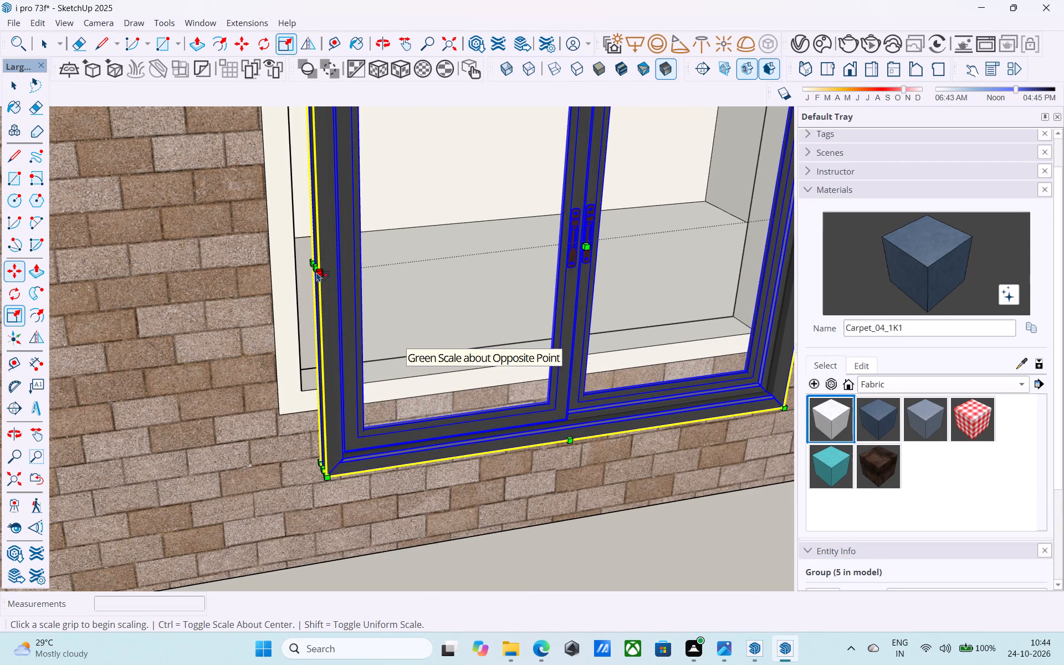
pyautogui.click(314, 267)
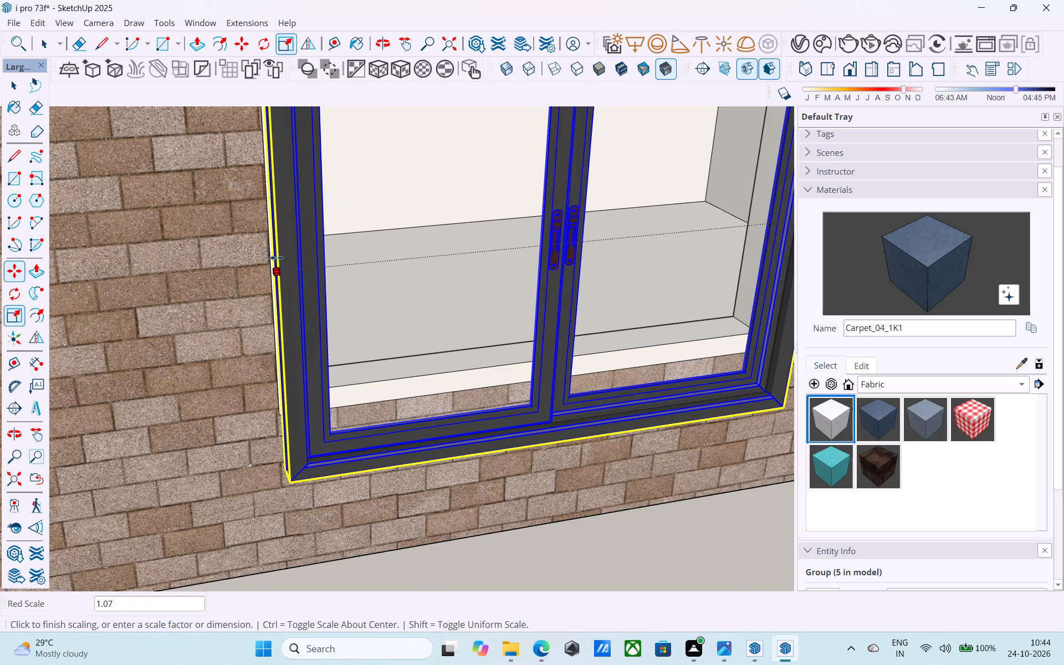
pyautogui.click(275, 258)
# Shorten the window from its bottom edge to a green-axis scale of about 0.86 to fit the frame's height, and deselect it.
pyautogui.scroll(-4, 231, 231)
pyautogui.scroll(1, 229, 230)
pyautogui.scroll(-4, 229, 229)
pyautogui.moveTo(371, 324); pyautogui.dragTo(365, 356, button='middle')
pyautogui.scroll(9, 427, 370)
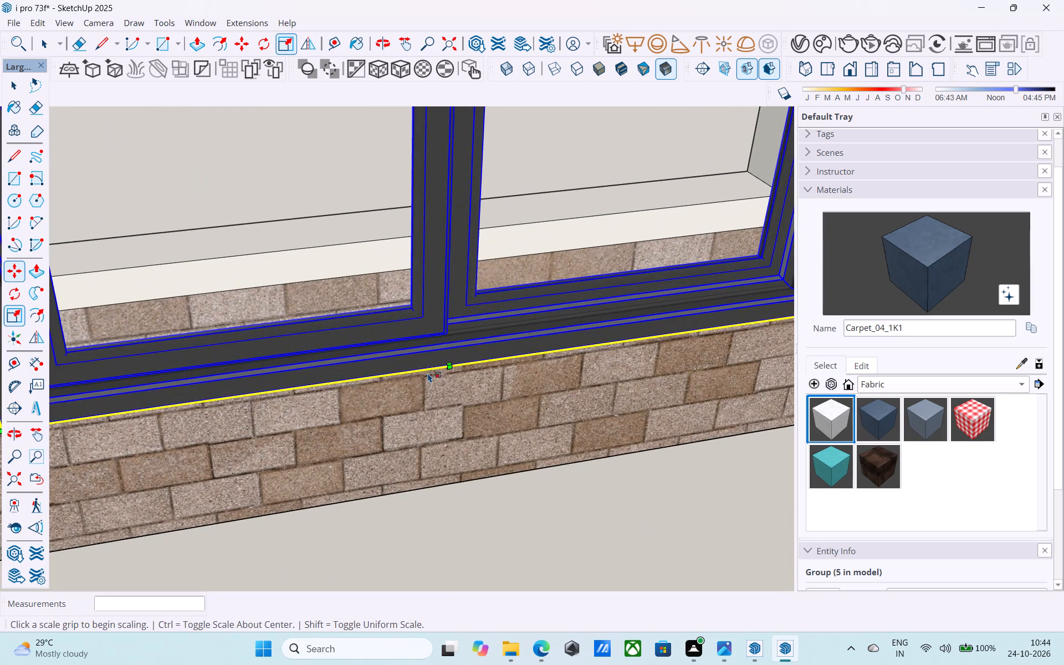
pyautogui.click(438, 359)
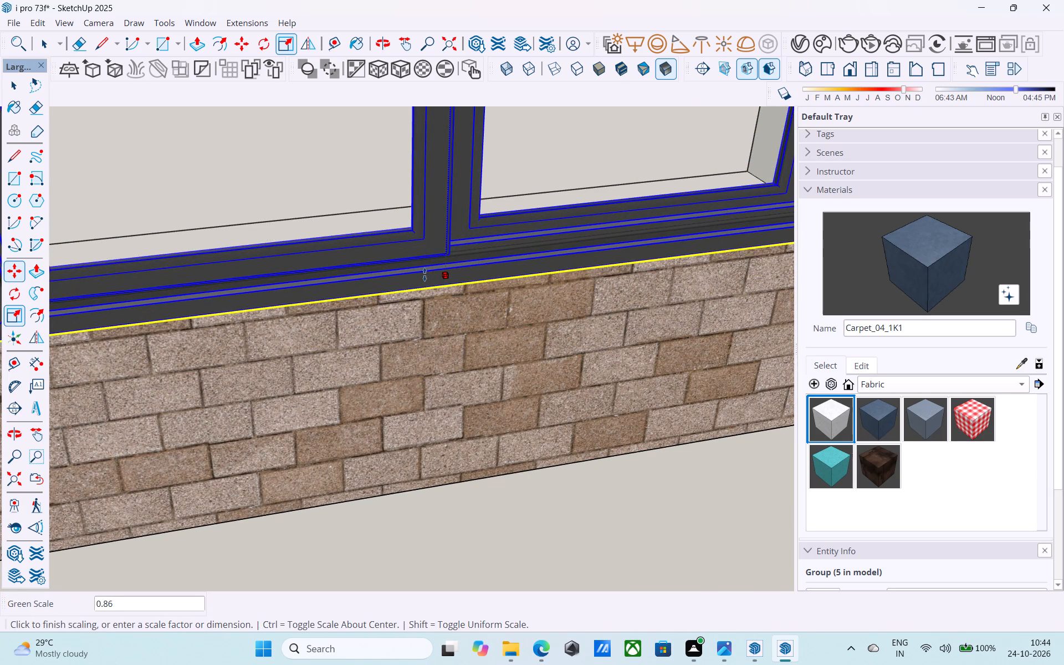
pyautogui.click(424, 270)
pyautogui.press('space')
pyautogui.scroll(-3, 379, 282)
pyautogui.moveTo(383, 293); pyautogui.dragTo(337, 216, button='middle')
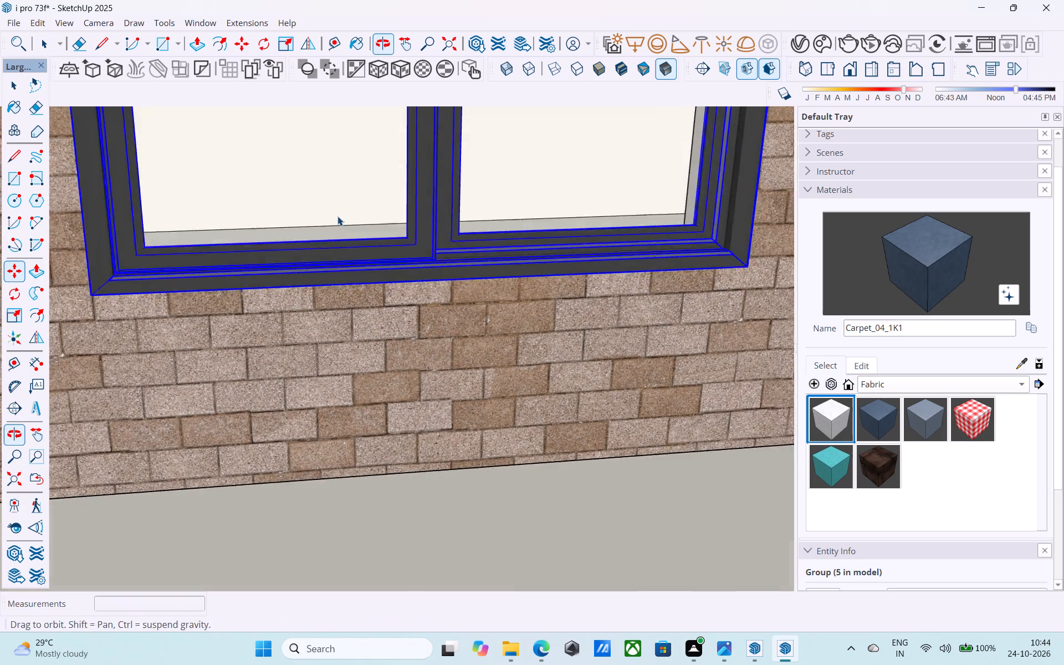
pyautogui.moveTo(337, 216); pyautogui.dragTo(338, 217, button='middle')
pyautogui.scroll(-20, 337, 217)
pyautogui.scroll(-19, 337, 217)
pyautogui.press('space')
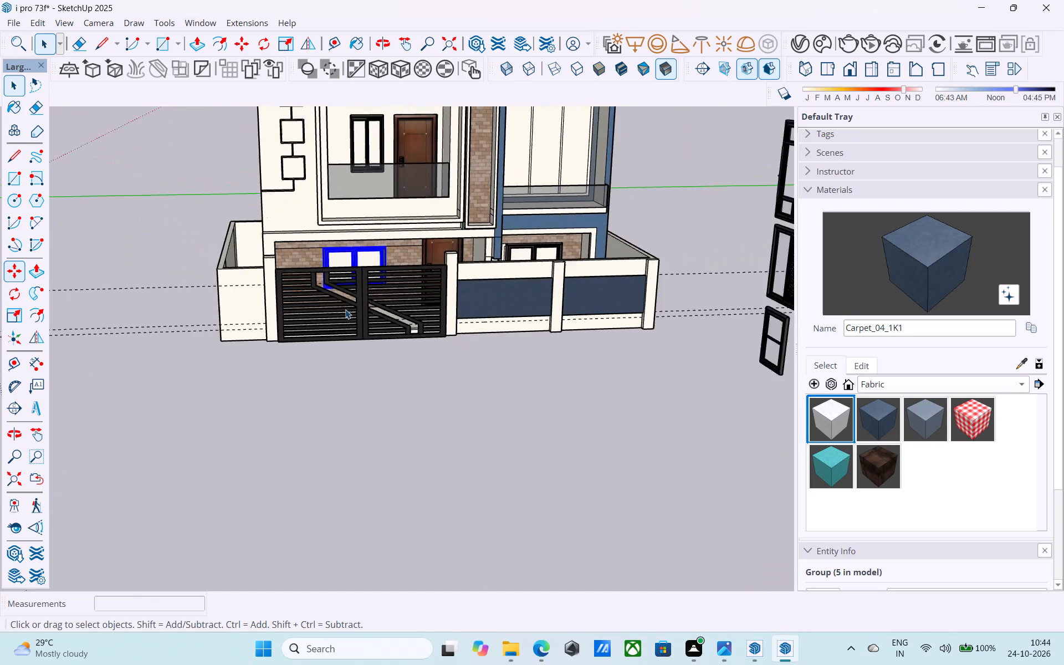
pyautogui.scroll(-5, 345, 309)
pyautogui.click(359, 370)
# Widen the ground-floor window behind the blue-panelled compound wall from its left side to a red-axis scale of about 1.07.
pyautogui.scroll(-3, 386, 223)
pyautogui.moveTo(386, 223); pyautogui.dragTo(388, 324, button='middle')
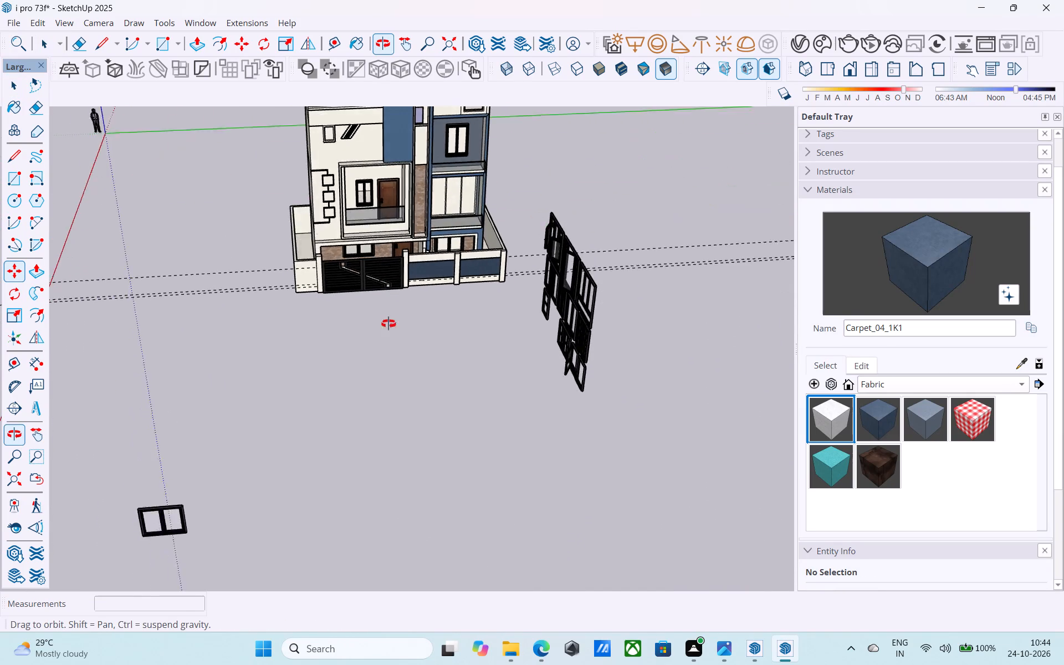
pyautogui.moveTo(388, 324); pyautogui.dragTo(389, 357, button='middle')
pyautogui.scroll(5, 422, 212)
pyautogui.moveTo(426, 283); pyautogui.dragTo(335, 201, button='middle')
pyautogui.scroll(5, 556, 291)
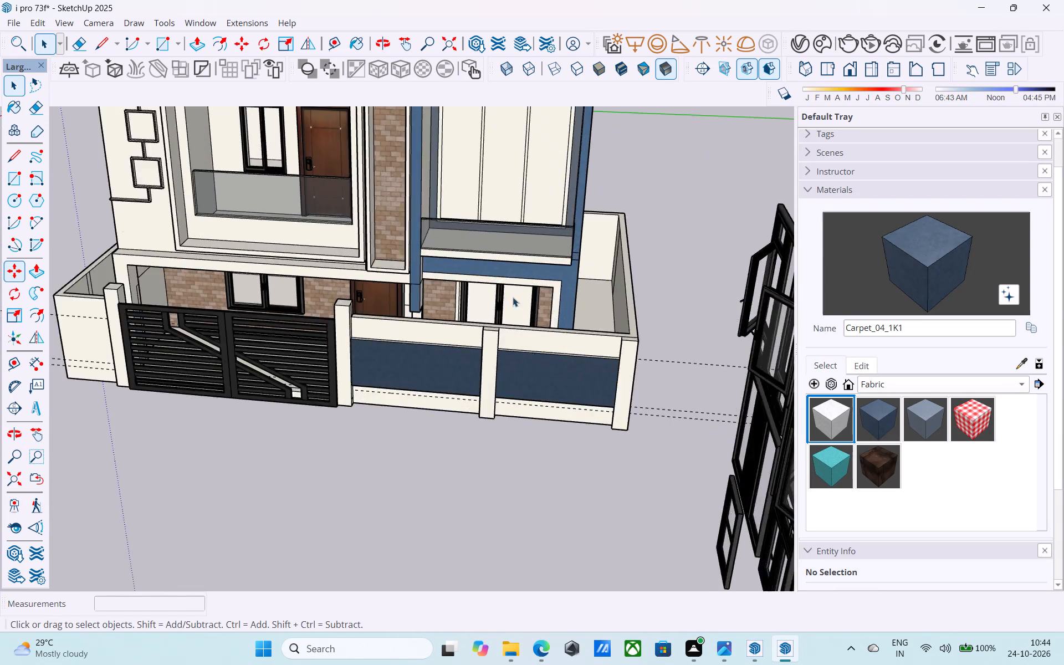
pyautogui.scroll(19, 513, 297)
pyautogui.click(477, 330)
pyautogui.scroll(-3, 477, 330)
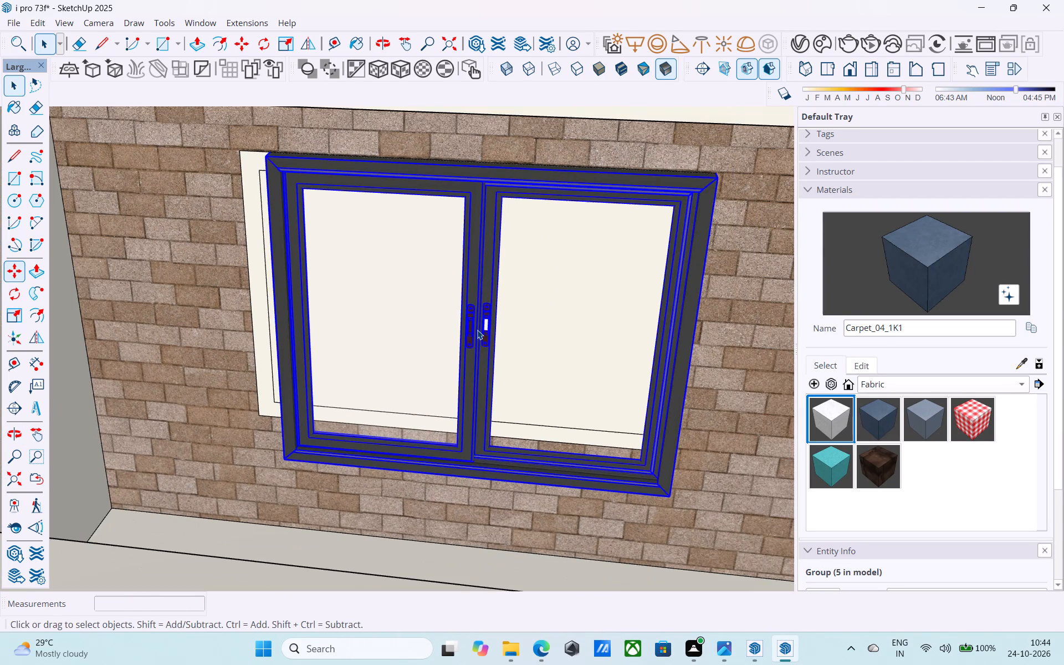
pyautogui.press('s')
pyautogui.moveTo(406, 327); pyautogui.dragTo(584, 332, button='middle')
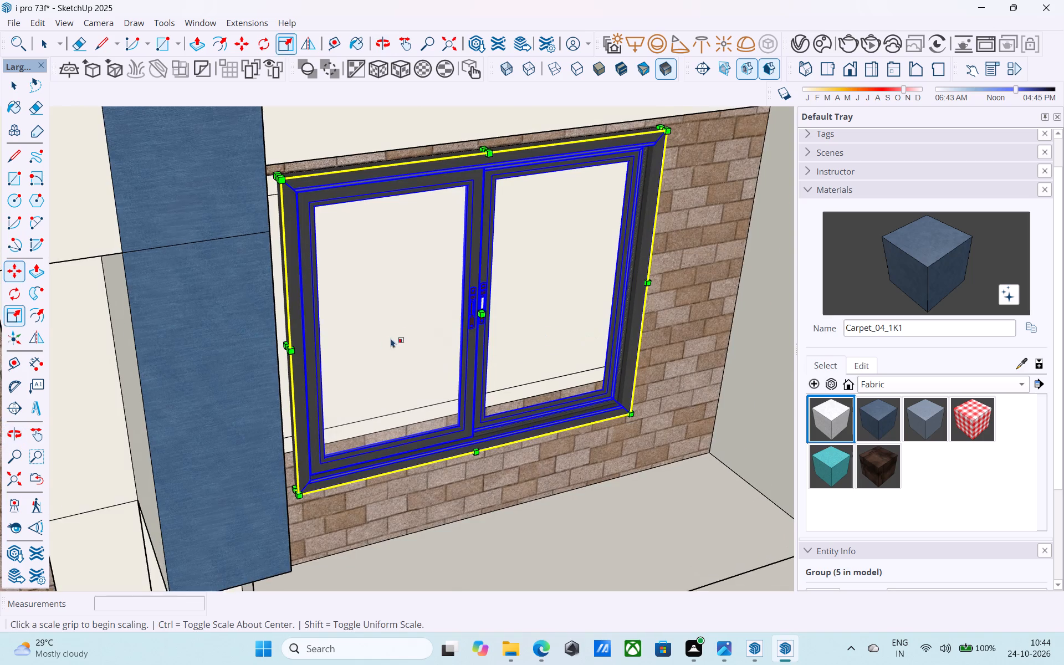
pyautogui.scroll(3, 374, 342)
pyautogui.click(254, 350)
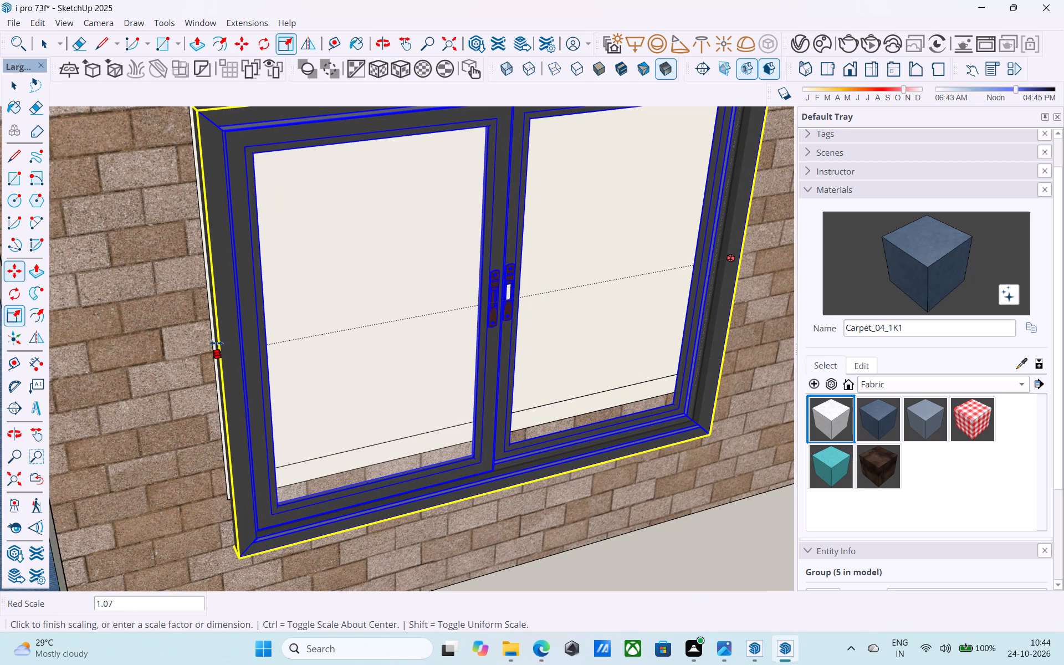
pyautogui.click(216, 343)
# Shorten this second ground-floor window from its bottom edge so it matches the lower edge of the opening's frame.
pyautogui.scroll(-3, 217, 341)
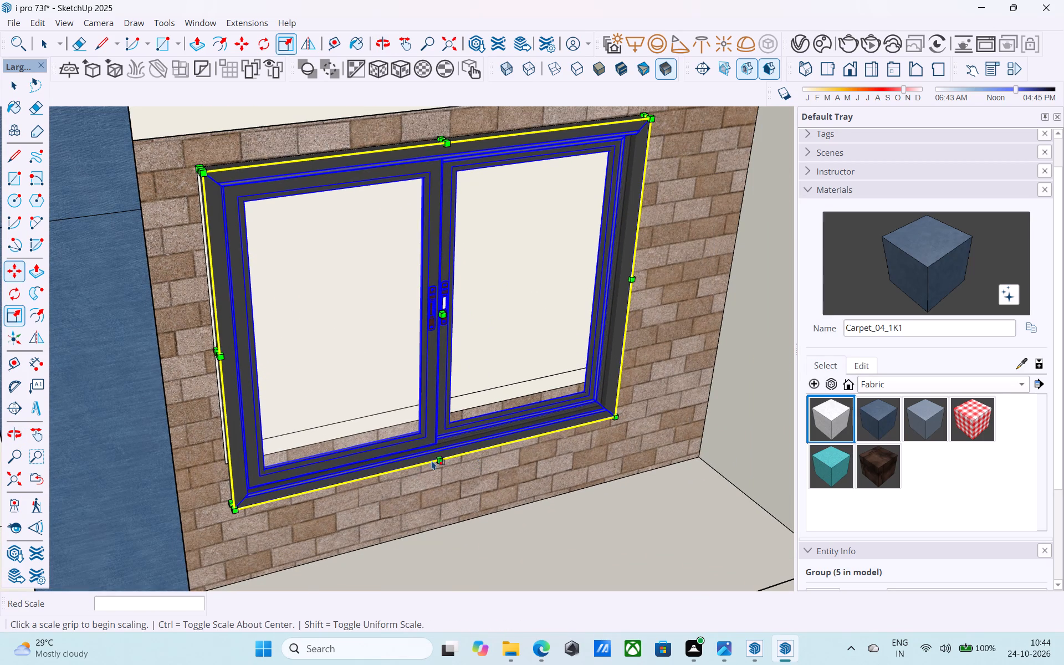
pyautogui.click(429, 456)
pyautogui.click(430, 419)
pyautogui.press('space')
# Save the model and deselect the ground-floor window.
pyautogui.moveTo(426, 416); pyautogui.dragTo(364, 393, button='middle')
pyautogui.scroll(-3, 359, 393)
pyautogui.scroll(1, 359, 393)
pyautogui.scroll(-2, 359, 393)
pyautogui.scroll(1, 359, 393)
pyautogui.scroll(-13, 359, 392)
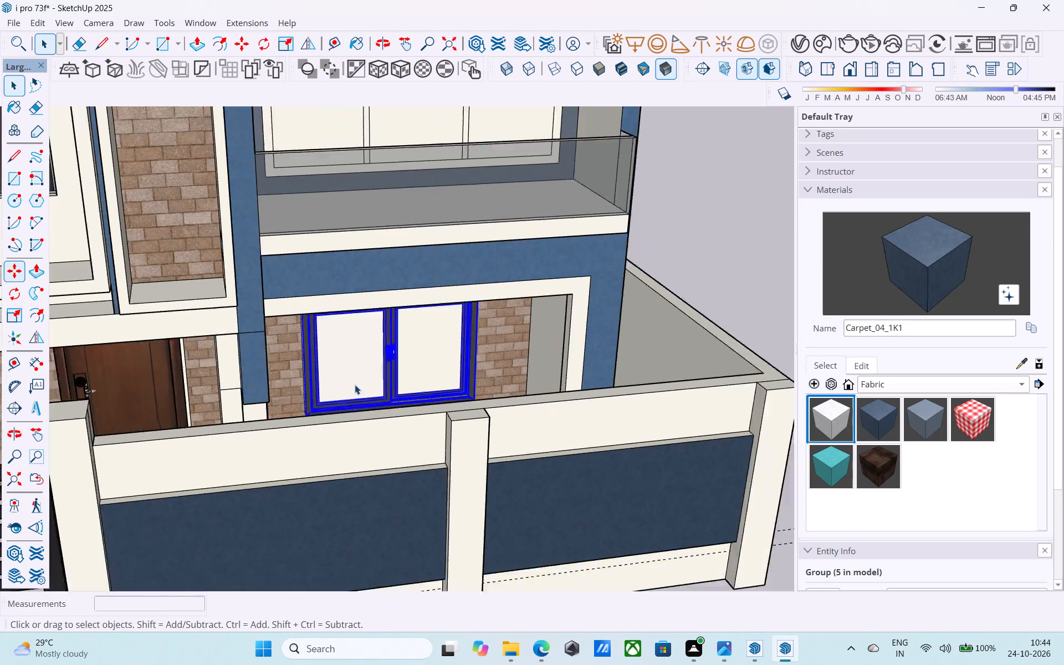
pyautogui.scroll(-3, 355, 385)
pyautogui.hotkey('ctrl', 's')
pyautogui.scroll(-6, 354, 383)
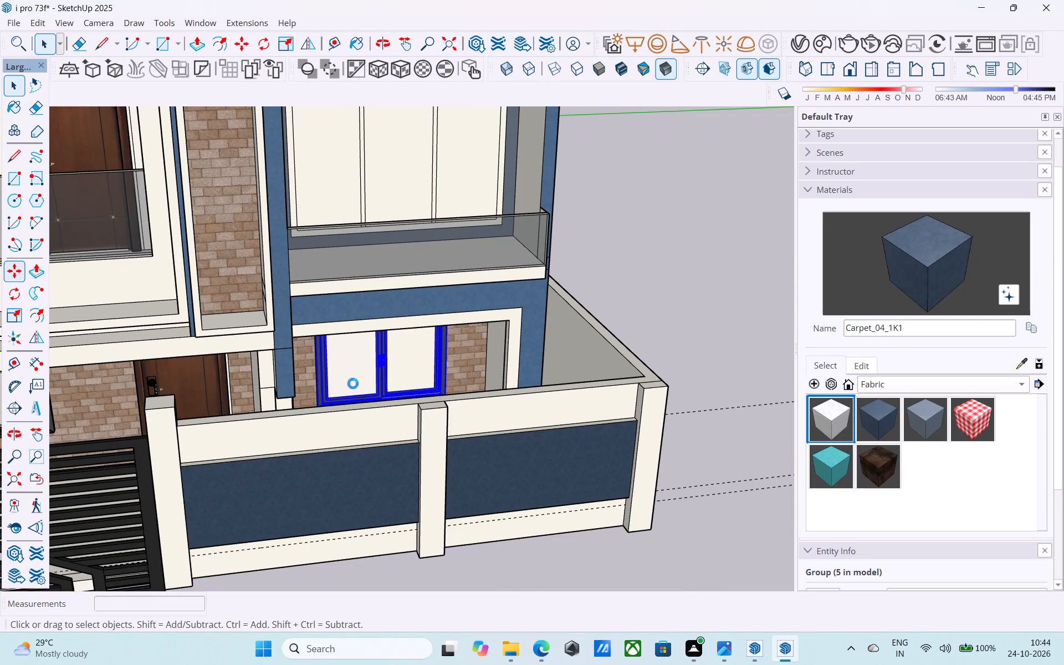
pyautogui.scroll(-9, 353, 383)
pyautogui.moveTo(352, 382); pyautogui.dragTo(351, 362, button='middle')
pyautogui.click(525, 317)
# Copy the plain two-pane window from the set of sample windows and place the copy in the open area before the compound wall.
pyautogui.scroll(-4, 497, 325)
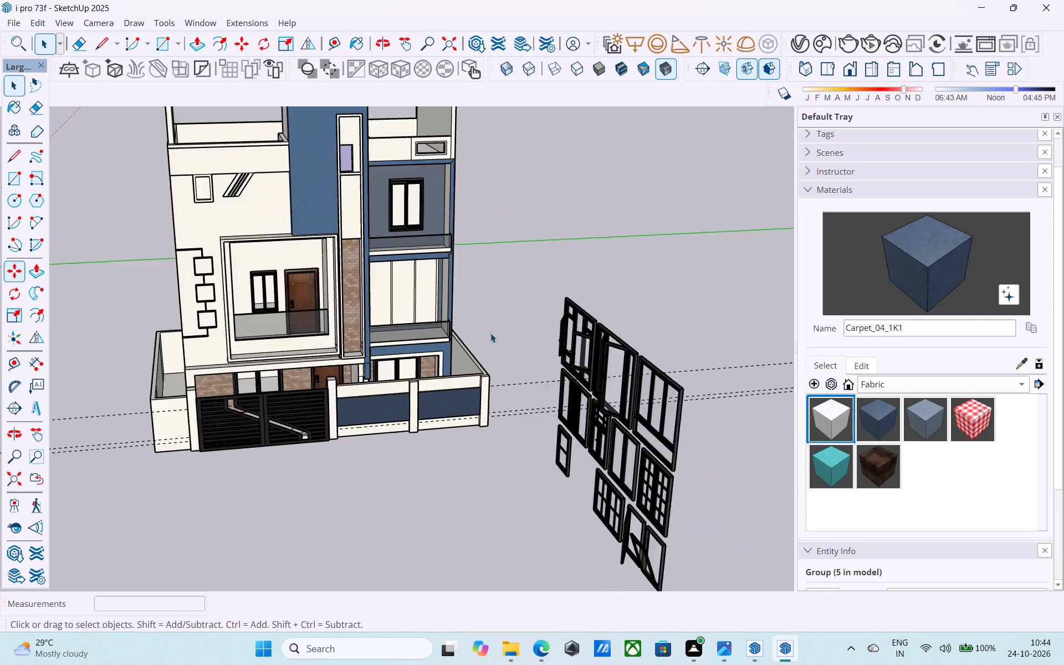
pyautogui.moveTo(487, 337); pyautogui.dragTo(628, 297, button='middle')
pyautogui.scroll(-4, 414, 316)
pyautogui.moveTo(555, 324); pyautogui.dragTo(697, 310, button='middle')
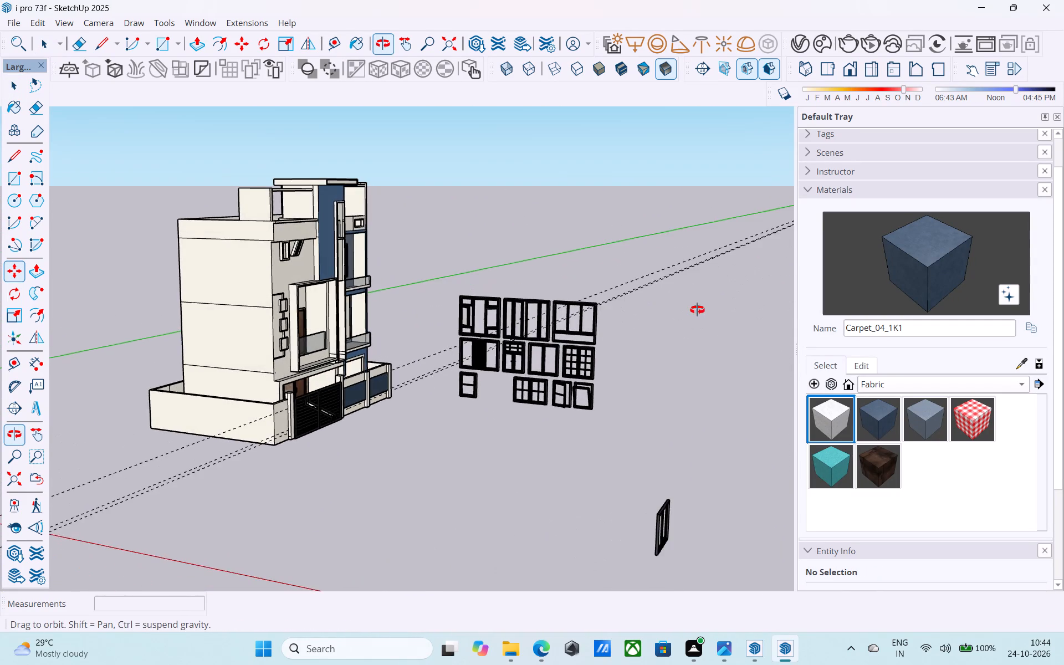
pyautogui.moveTo(697, 310); pyautogui.dragTo(722, 294, button='middle')
pyautogui.scroll(5, 527, 363)
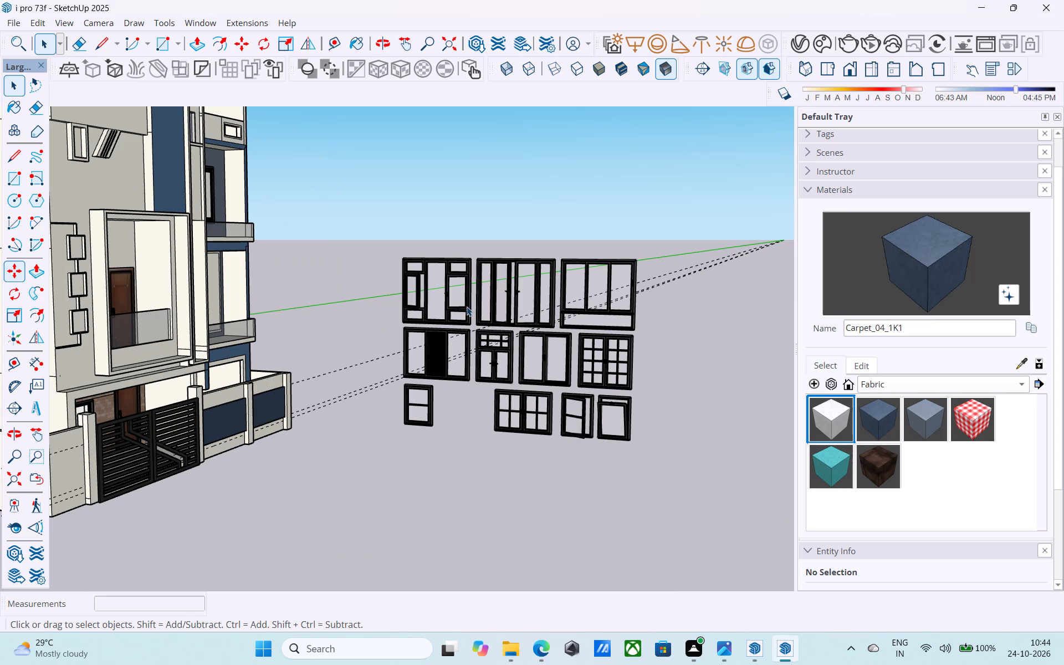
pyautogui.moveTo(395, 315); pyautogui.dragTo(99, 332, button='middle')
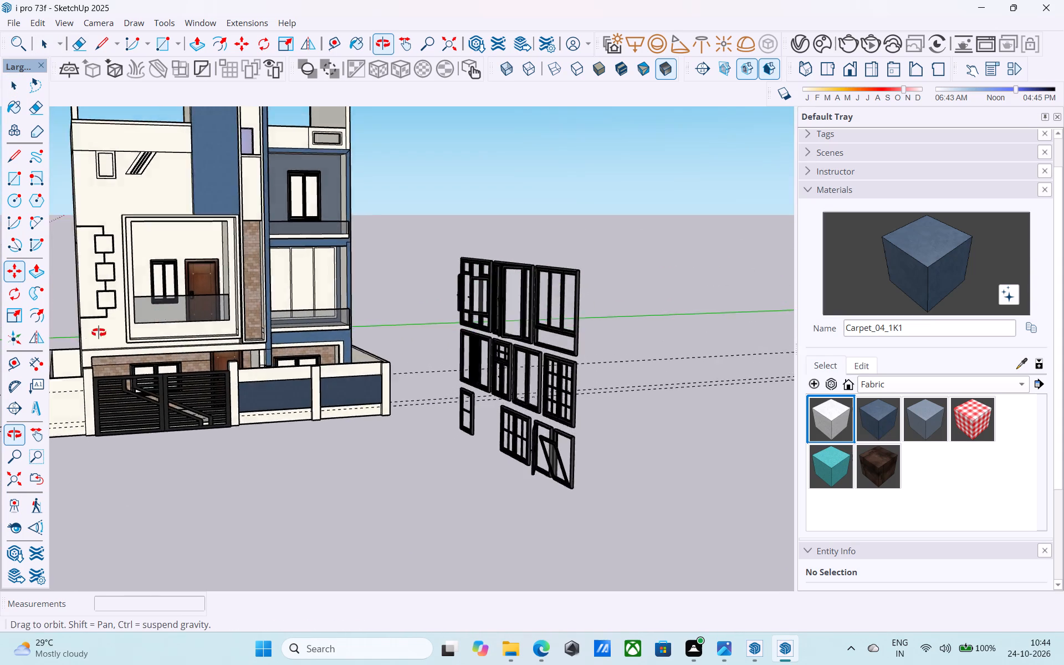
pyautogui.moveTo(99, 332); pyautogui.dragTo(449, 346, button='middle')
pyautogui.scroll(2, 489, 362)
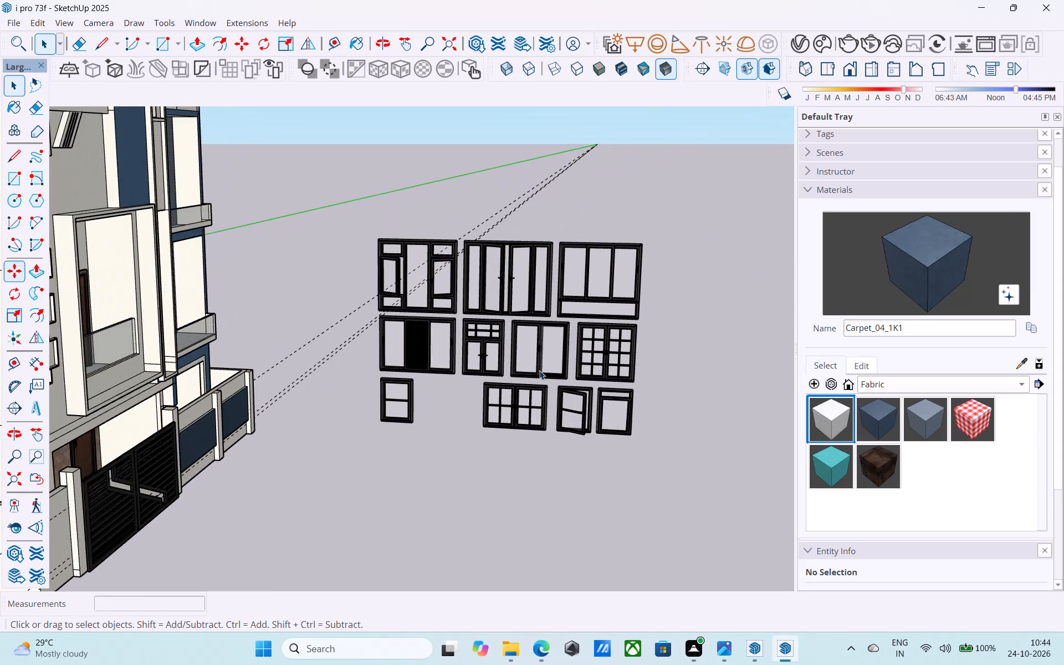
pyautogui.scroll(3, 541, 371)
pyautogui.click(541, 371)
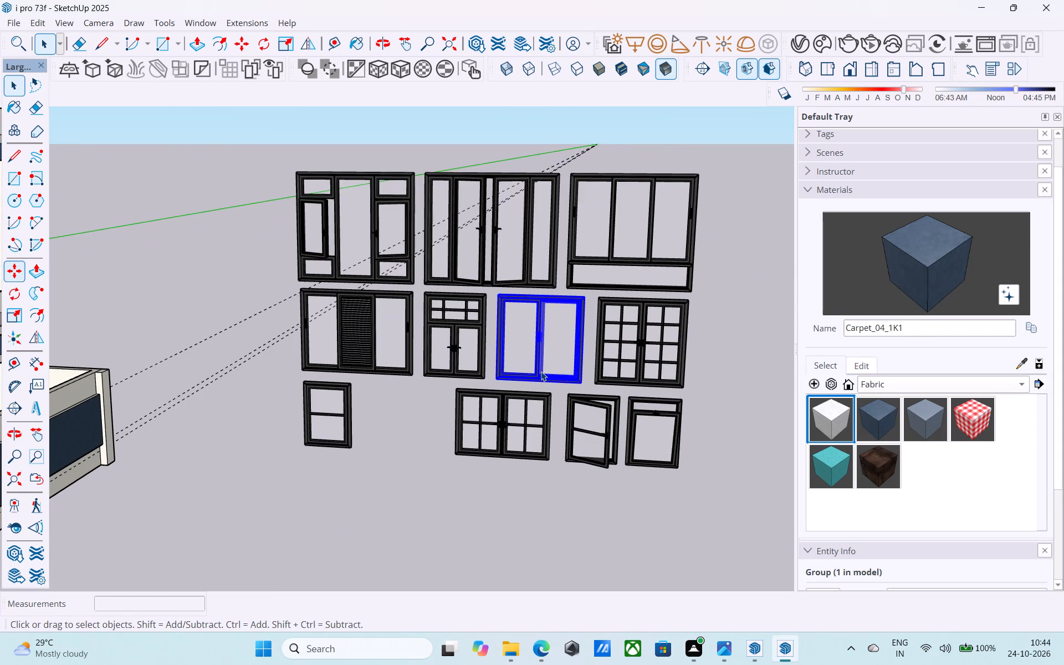
pyautogui.press('m')
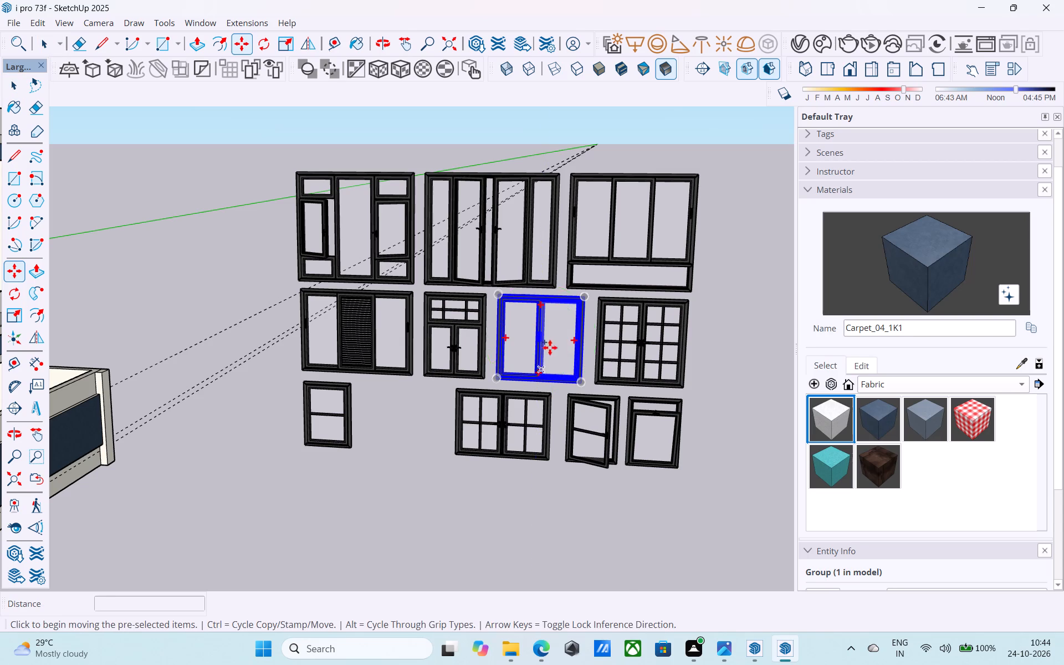
pyautogui.click(588, 298)
pyautogui.click(301, 409)
pyautogui.moveTo(332, 404); pyautogui.dragTo(198, 439, button='middle')
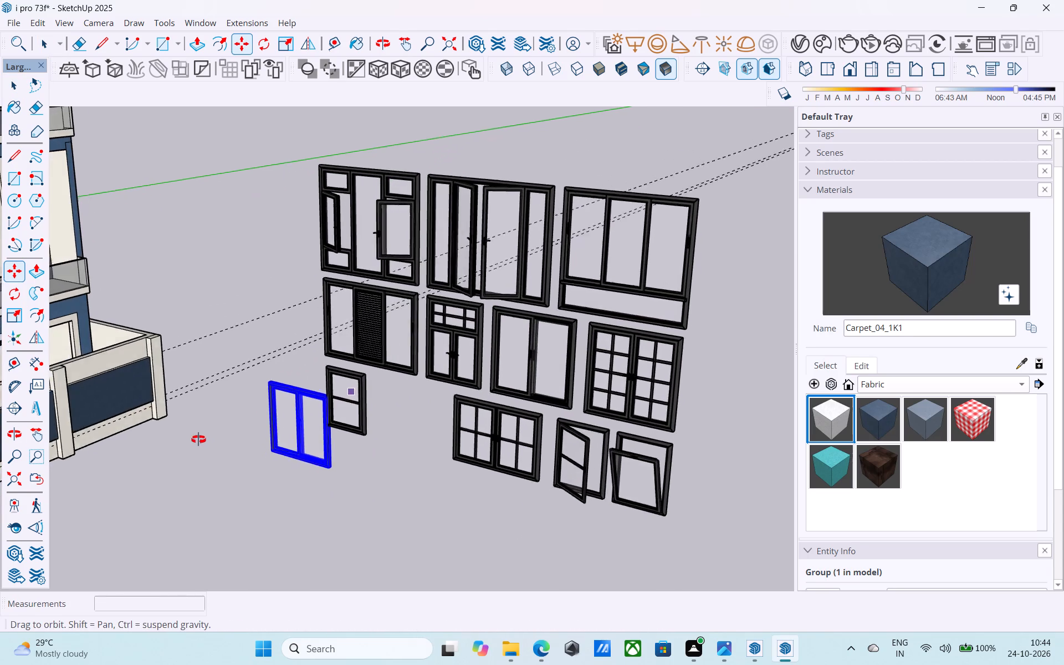
pyautogui.moveTo(198, 439); pyautogui.dragTo(189, 439, button='middle')
pyautogui.click(313, 408)
pyautogui.click(212, 493)
# Rotate the copied two-pane window about the vertical axis so it lies parallel to the house's front facade.
pyautogui.moveTo(246, 497); pyautogui.dragTo(188, 507, button='middle')
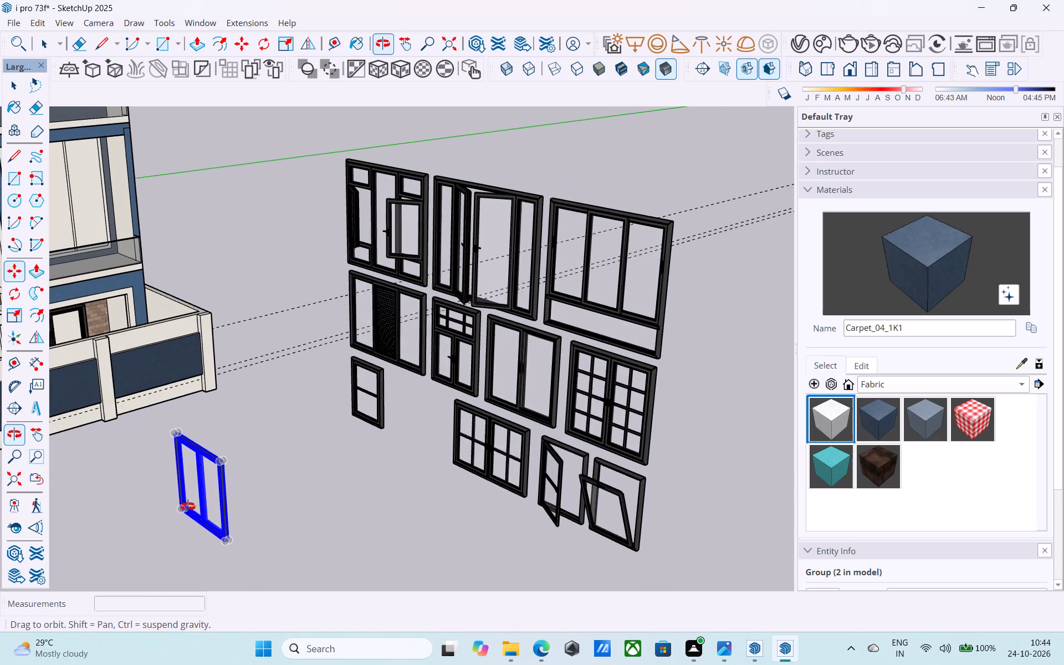
pyautogui.moveTo(188, 507); pyautogui.dragTo(187, 507, button='middle')
pyautogui.press('q')
pyautogui.click(203, 559)
pyautogui.click(262, 537)
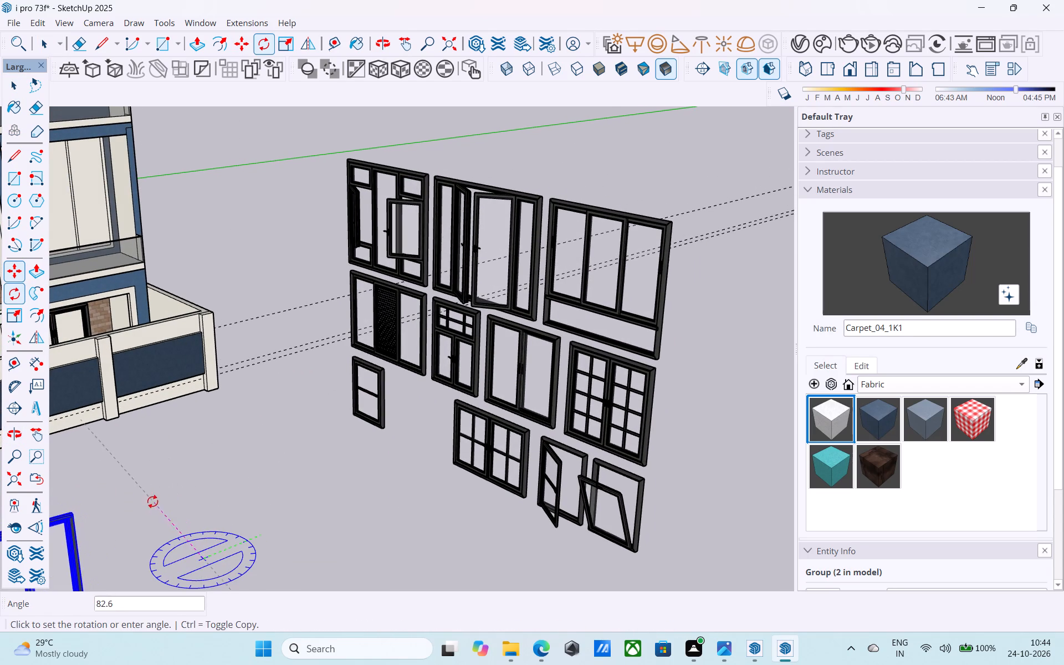
pyautogui.click(143, 507)
# Move the rotated window by its upper-right corner onto the upper-right corner of the large first-floor opening behind the balcony.
pyautogui.scroll(-6, 338, 411)
pyautogui.moveTo(280, 474); pyautogui.dragTo(197, 513, button='middle')
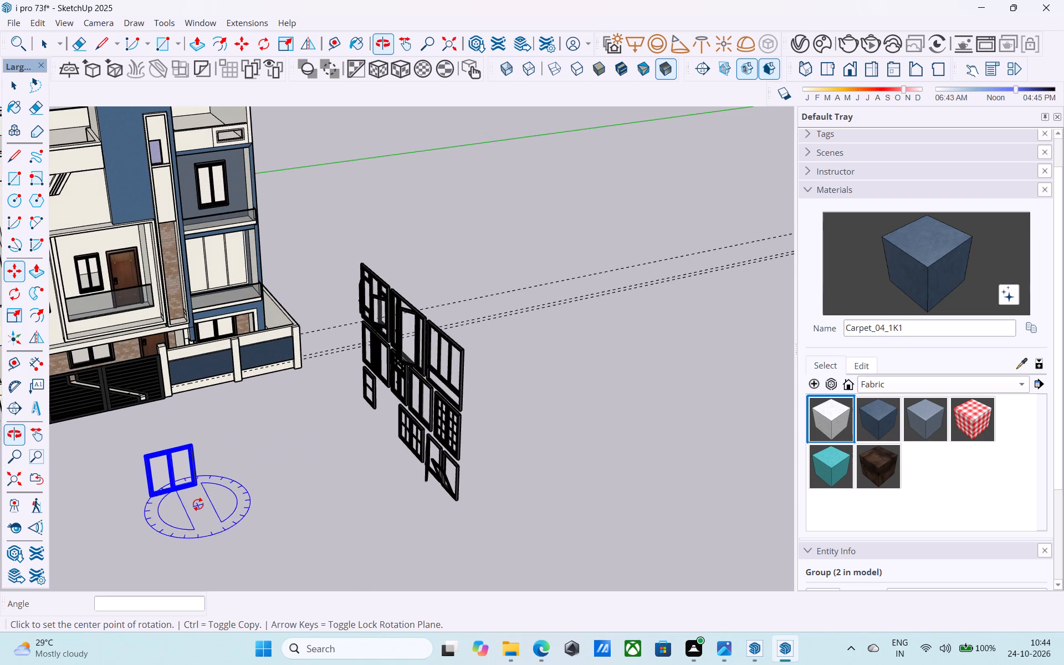
pyautogui.press('m')
pyautogui.scroll(20, 185, 489)
pyautogui.scroll(3, 185, 489)
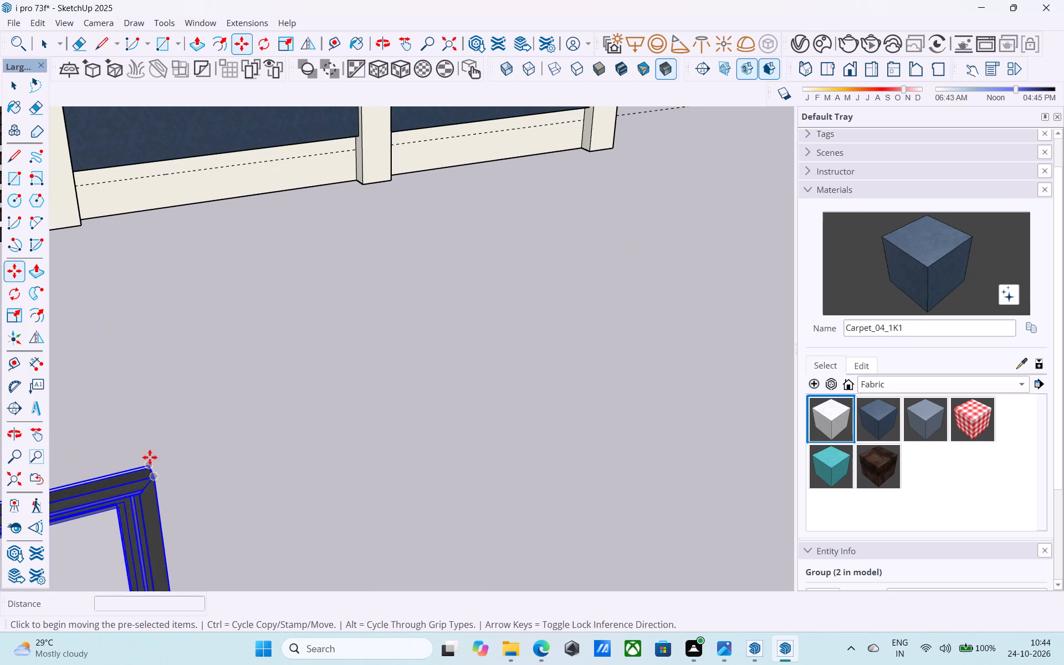
pyautogui.click(149, 462)
pyautogui.scroll(-17, 269, 352)
pyautogui.keyDown('shift'); pyautogui.moveTo(284, 373); pyautogui.dragTo(275, 542, button='middle'); pyautogui.keyUp('shift')
pyautogui.keyDown('shift'); pyautogui.moveTo(319, 263); pyautogui.dragTo(283, 434, button='middle'); pyautogui.keyUp('shift')
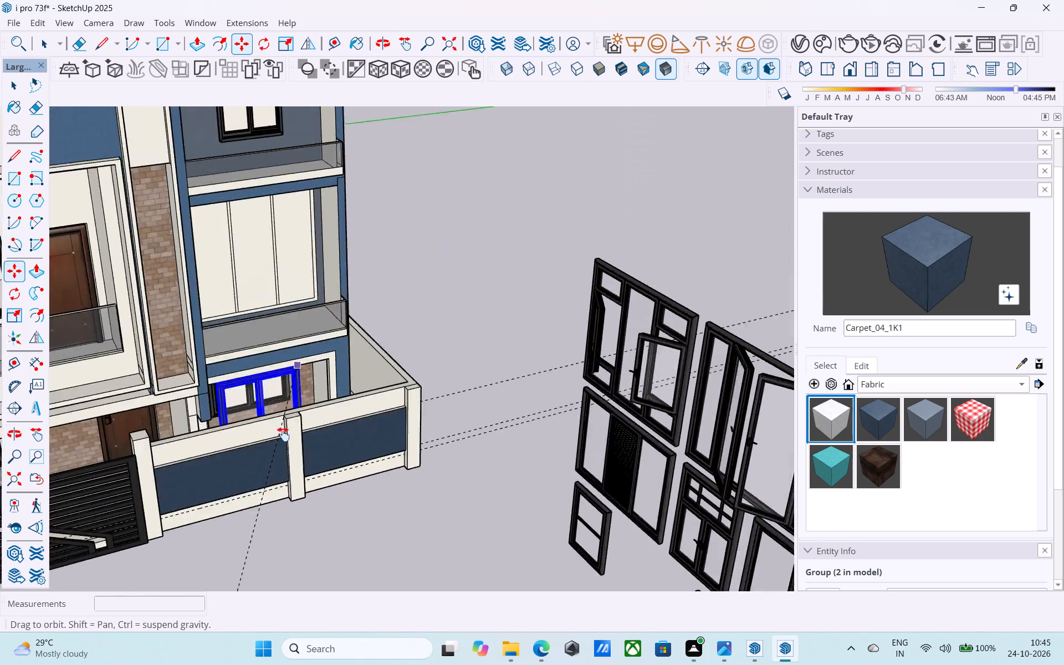
pyautogui.keyDown('shift'); pyautogui.moveTo(283, 434); pyautogui.dragTo(257, 462, button='middle'); pyautogui.keyUp('shift')
pyautogui.scroll(10, 263, 433)
pyautogui.moveTo(257, 404); pyautogui.dragTo(313, 335, button='middle')
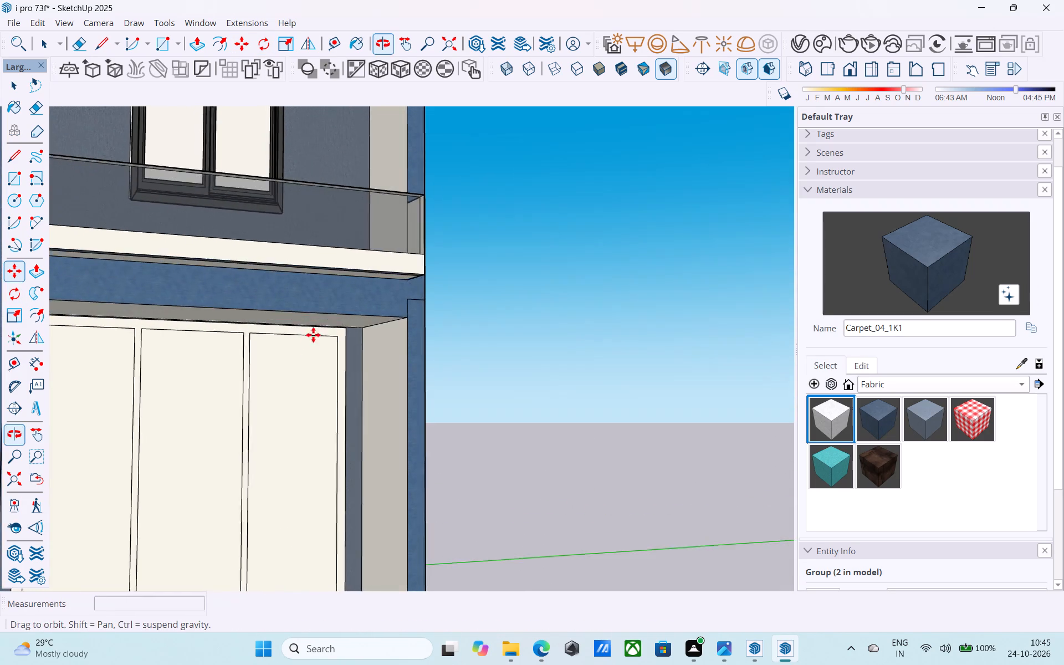
pyautogui.moveTo(313, 335); pyautogui.dragTo(312, 334, button='middle')
pyautogui.scroll(7, 321, 346)
pyautogui.click(361, 311)
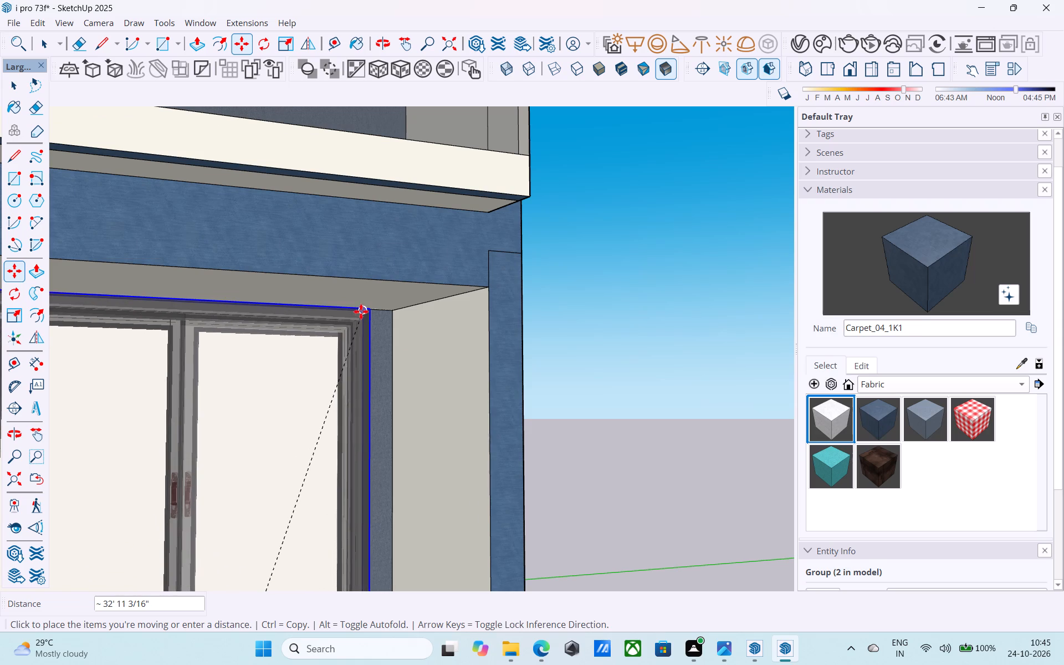
# Scale the two-pane window in the first-floor opening downward by about 1.58 so it reaches the bottom of the opening.
pyautogui.scroll(-1, 361, 310)
pyautogui.scroll(1, 361, 310)
pyautogui.scroll(-9, 361, 310)
pyautogui.moveTo(324, 425); pyautogui.dragTo(346, 340, button='middle')
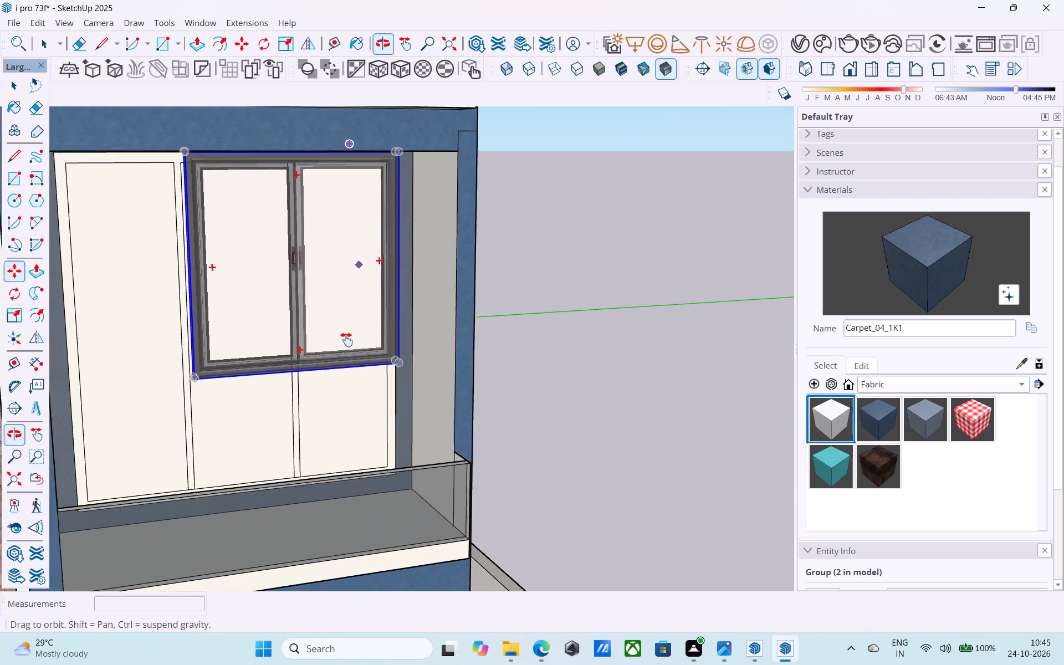
pyautogui.moveTo(346, 340); pyautogui.dragTo(354, 329, button='middle')
pyautogui.scroll(5, 346, 363)
pyautogui.press('s')
pyautogui.scroll(1, 310, 354)
pyautogui.moveTo(310, 353); pyautogui.dragTo(318, 309, button='middle')
pyautogui.scroll(7, 318, 309)
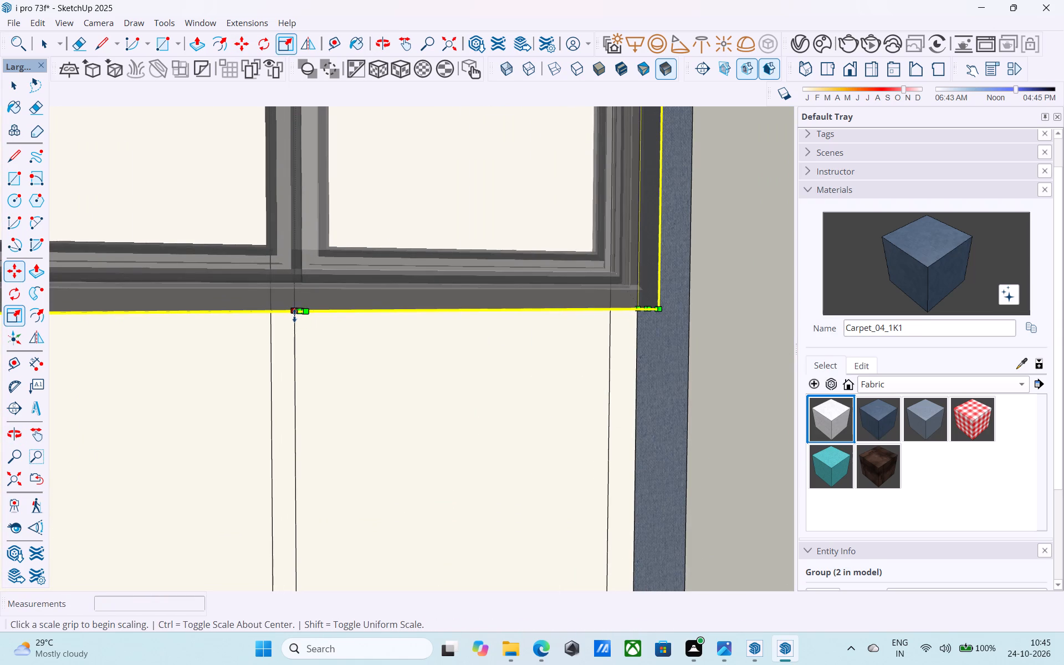
pyautogui.click(295, 316)
pyautogui.scroll(-16, 293, 316)
pyautogui.moveTo(287, 353); pyautogui.dragTo(273, 445, button='middle')
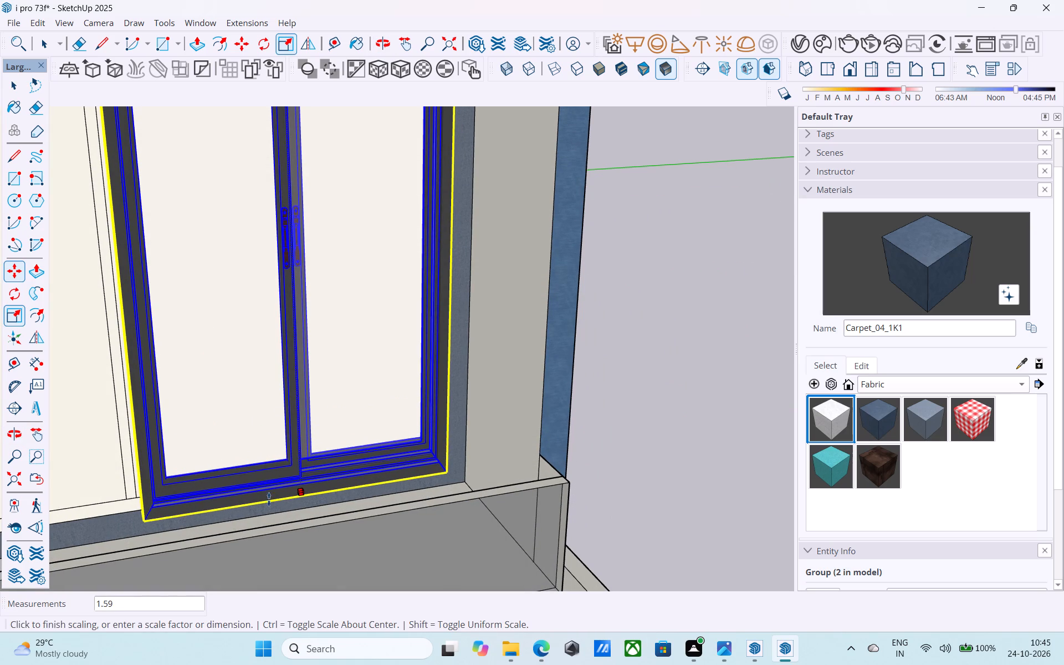
pyautogui.moveTo(268, 500); pyautogui.dragTo(362, 501, button='middle')
pyautogui.click(361, 501)
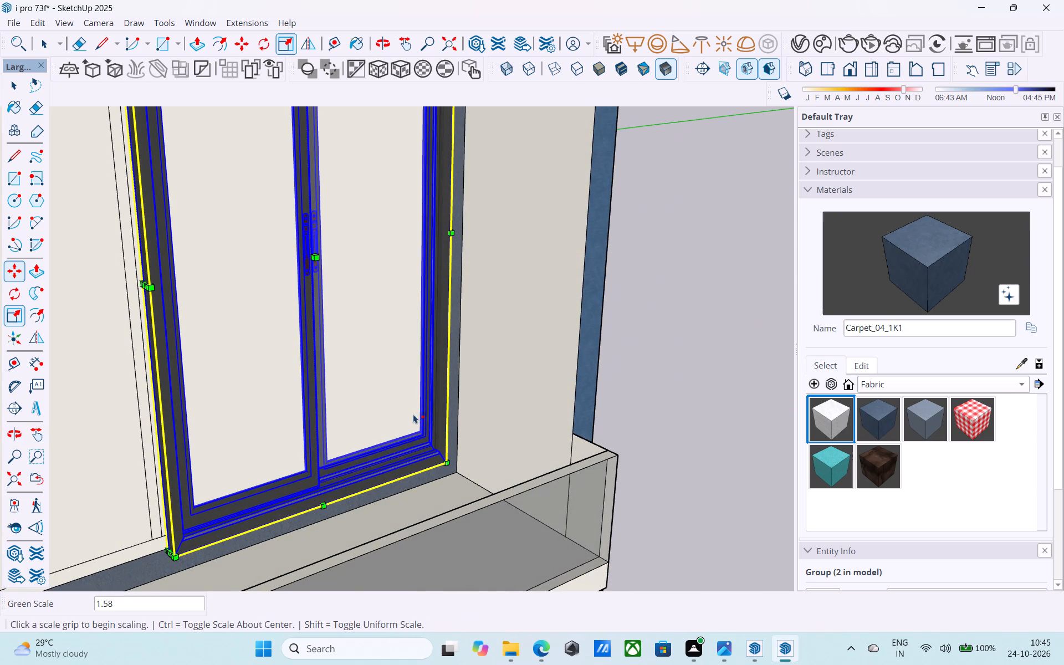
pyautogui.scroll(-9, 413, 414)
pyautogui.moveTo(398, 416); pyautogui.dragTo(334, 407, button='middle')
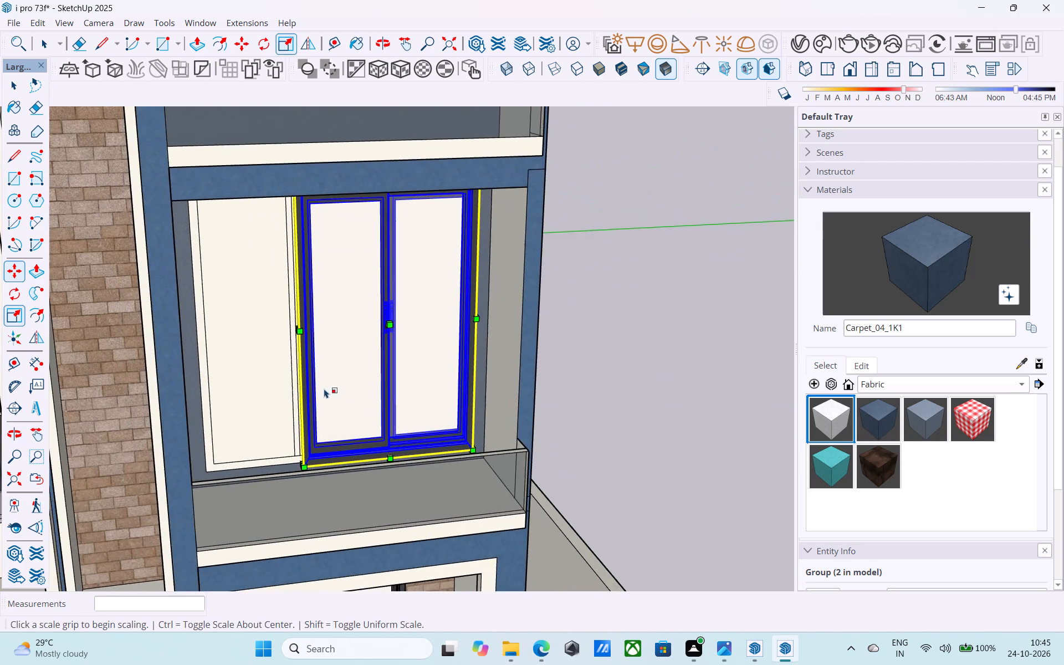
pyautogui.scroll(-5, 324, 388)
pyautogui.moveTo(340, 415); pyautogui.dragTo(352, 372, button='middle')
pyautogui.scroll(5, 328, 387)
pyautogui.press('space')
pyautogui.scroll(3, 328, 387)
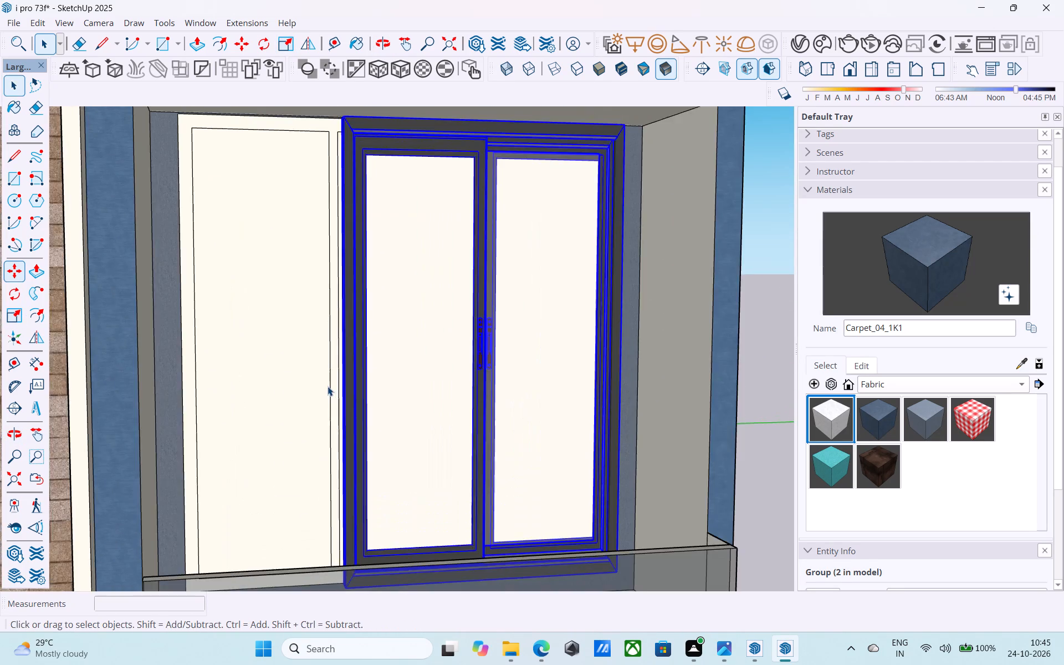
# Move the small window with one horizontal bar out of the sample windows into the open area before the compound wall.
pyautogui.scroll(-11, 328, 386)
pyautogui.scroll(-20, 323, 391)
pyautogui.moveTo(349, 407); pyautogui.dragTo(480, 432, button='middle')
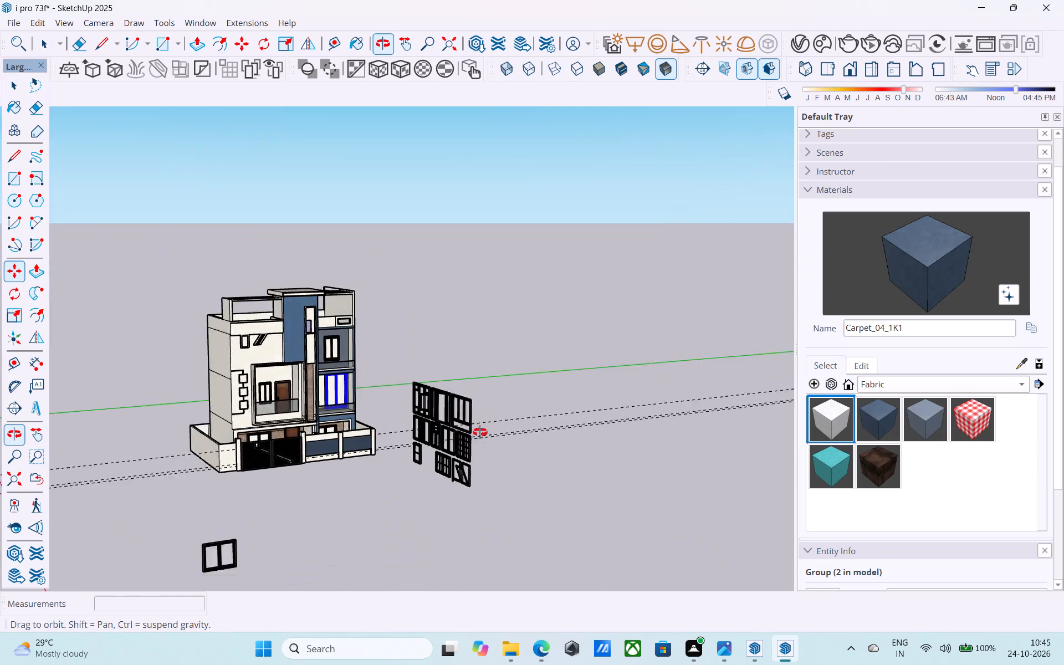
pyautogui.moveTo(480, 432); pyautogui.dragTo(601, 442, button='middle')
pyautogui.scroll(6, 494, 452)
pyautogui.click(373, 447)
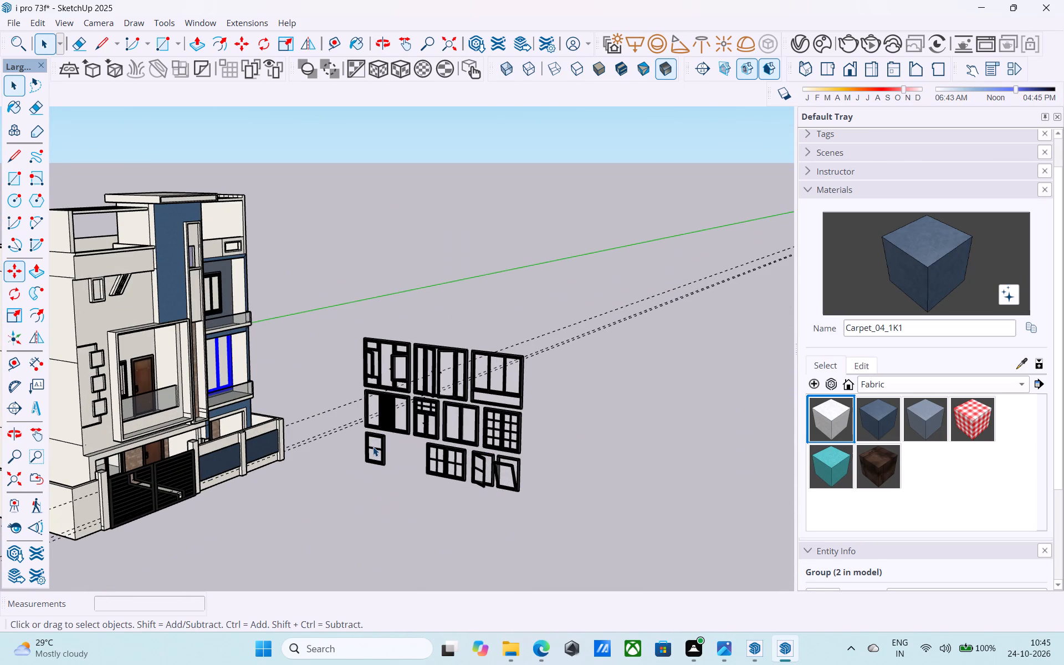
pyautogui.press('m')
pyautogui.click(407, 454)
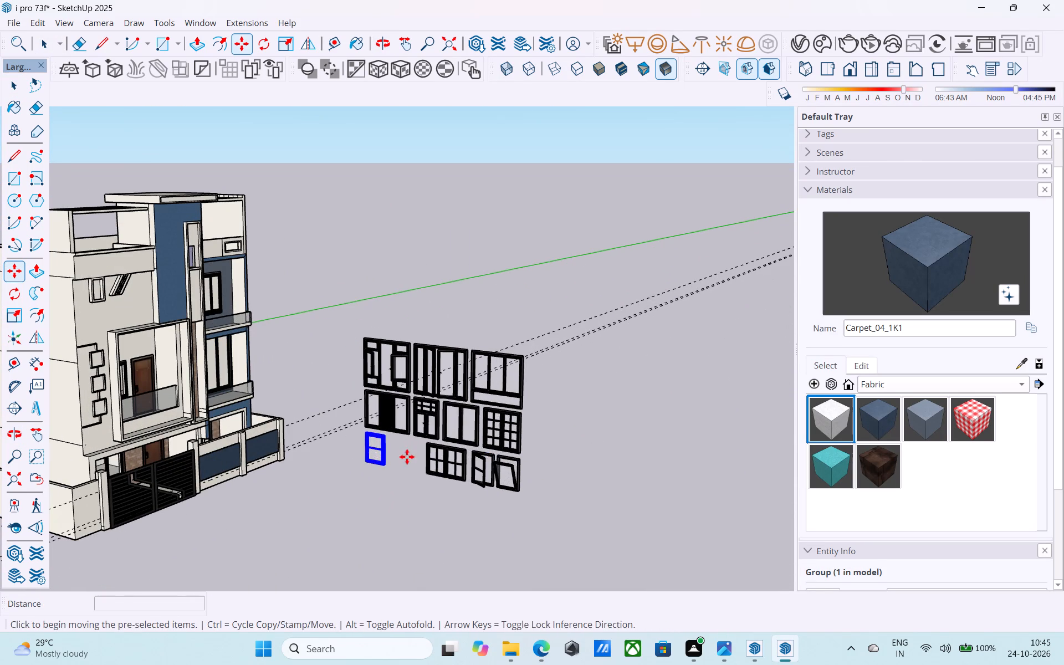
pyautogui.click(350, 514)
# Rotate the small window 90 degrees about the vertical axis so it lies parallel to the front facade.
pyautogui.moveTo(320, 513); pyautogui.dragTo(242, 519, button='middle')
pyautogui.press('q')
pyautogui.scroll(-1, 257, 485)
pyautogui.scroll(1, 257, 485)
pyautogui.scroll(-4, 257, 485)
pyautogui.moveTo(258, 515); pyautogui.dragTo(237, 539, button='middle')
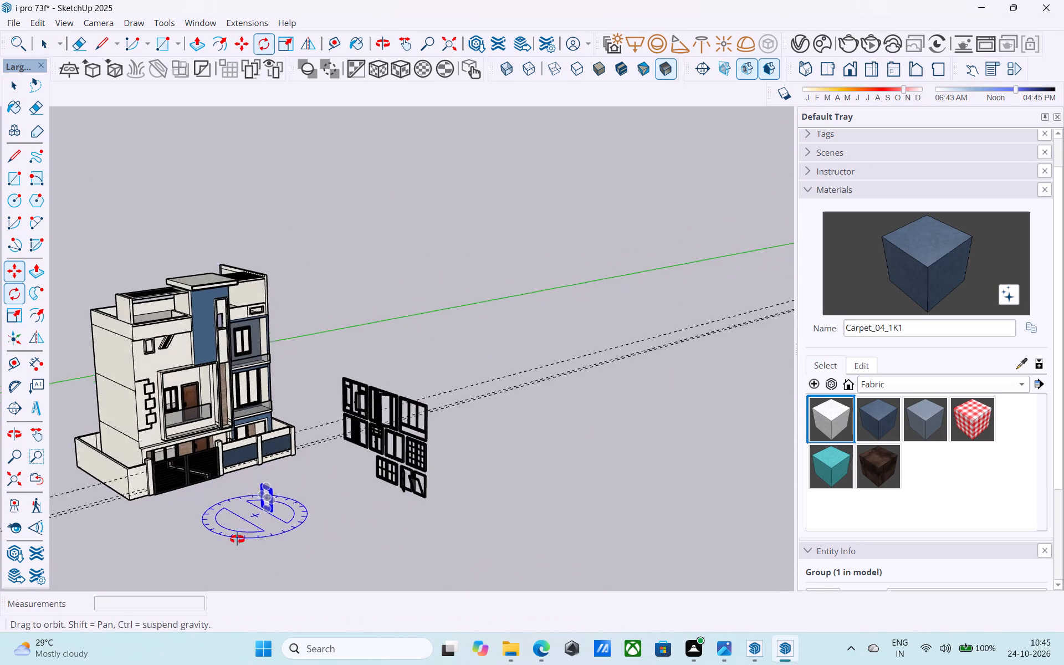
pyautogui.moveTo(237, 539); pyautogui.dragTo(234, 547, button='middle')
pyautogui.scroll(4, 235, 547)
pyautogui.click(251, 535)
pyautogui.click(298, 519)
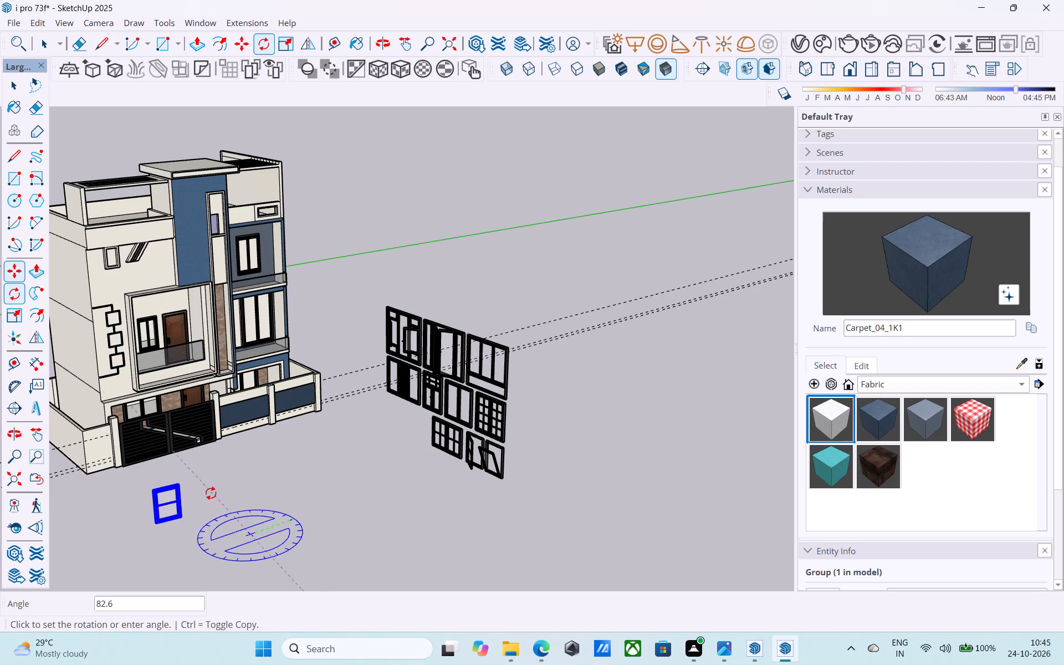
pyautogui.click(208, 495)
# Save the model.
pyautogui.hotkey('ctrl', 's')
pyautogui.press('space')
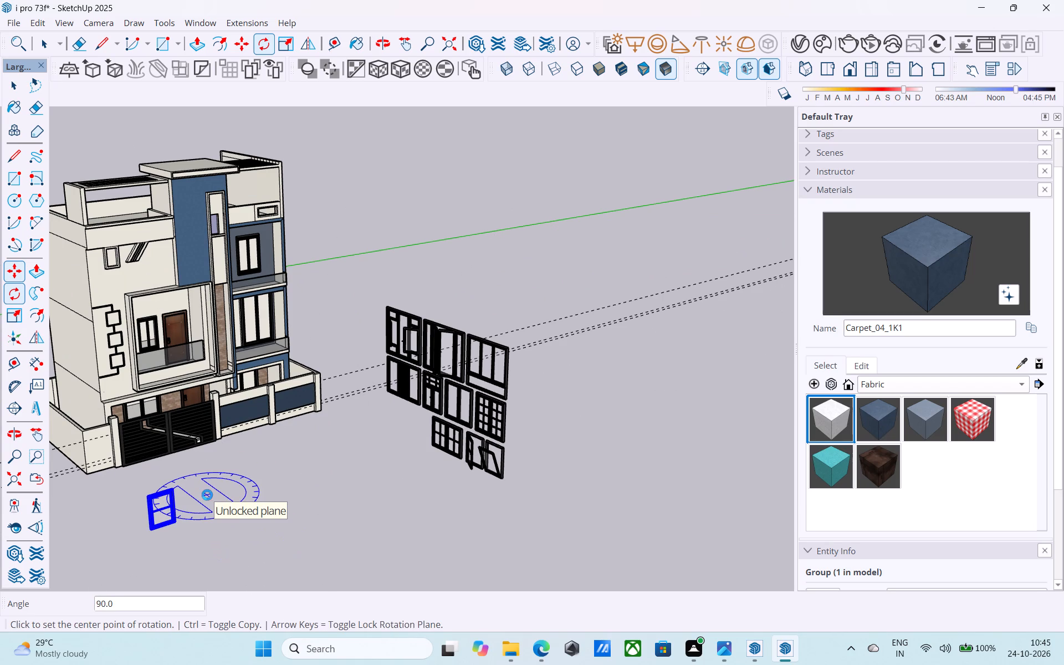
# Move the rotated small window up in front of the large first-floor opening behind the balcony.
pyautogui.scroll(-4, 224, 489)
pyautogui.moveTo(195, 516); pyautogui.dragTo(161, 530, button='middle')
pyautogui.scroll(4, 223, 478)
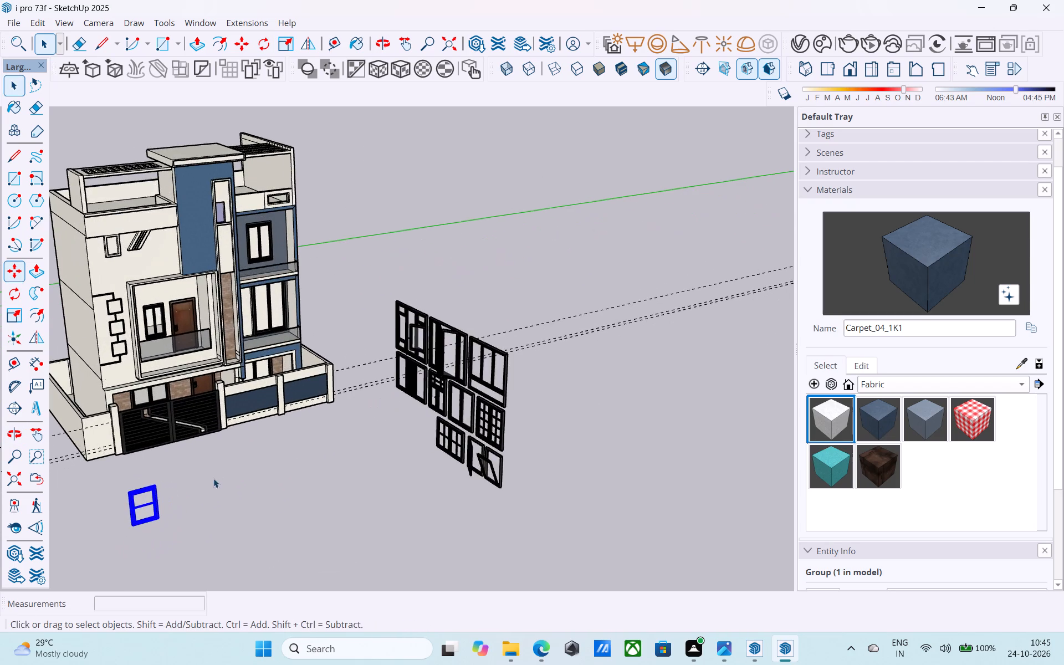
pyautogui.scroll(-2, 177, 501)
pyautogui.press('m')
pyautogui.scroll(18, 172, 497)
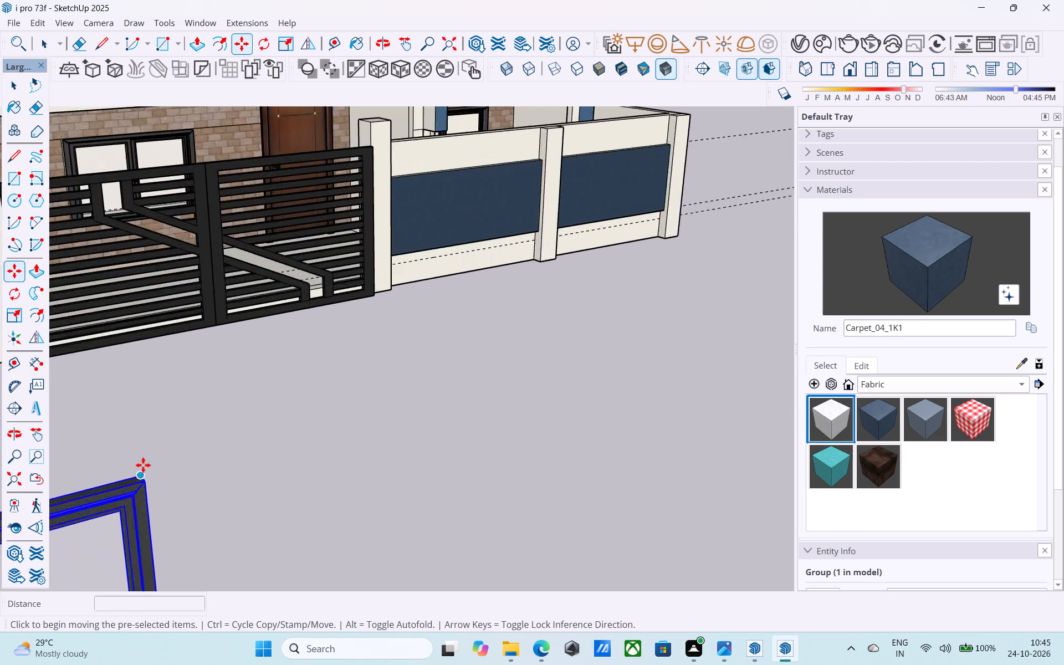
pyautogui.scroll(4, 143, 465)
pyautogui.click(137, 478)
pyautogui.scroll(-11, 354, 294)
pyautogui.keyDown('shift'); pyautogui.moveTo(379, 296); pyautogui.dragTo(391, 503, button='middle'); pyautogui.keyUp('shift')
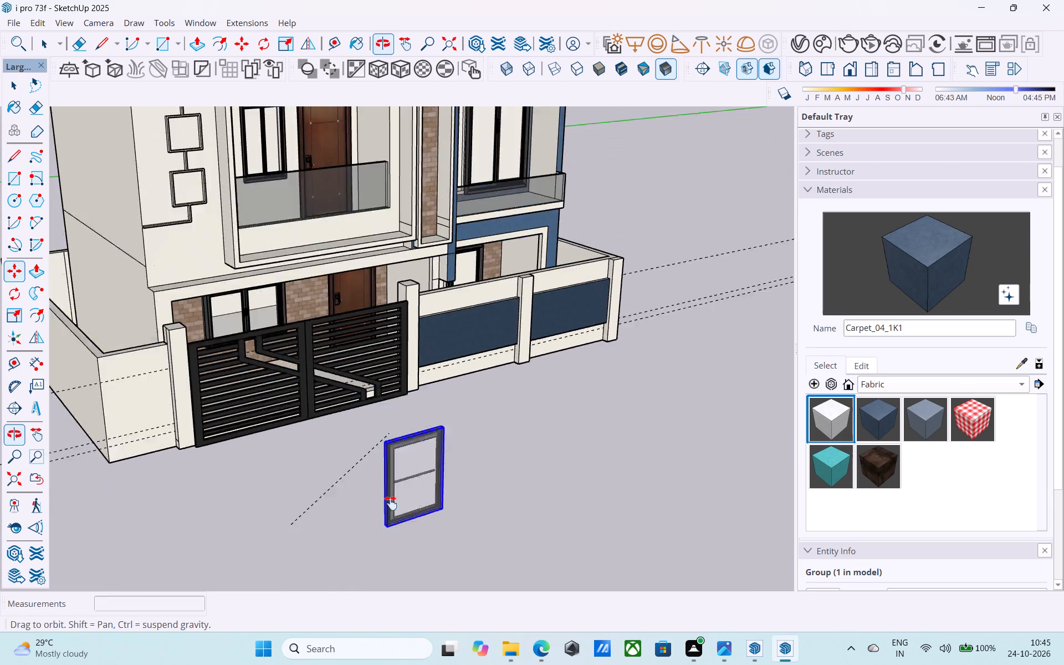
pyautogui.keyDown('shift'); pyautogui.moveTo(391, 503); pyautogui.dragTo(145, 510, button='middle'); pyautogui.keyUp('shift')
pyautogui.keyDown('shift'); pyautogui.moveTo(384, 281); pyautogui.dragTo(362, 491, button='middle'); pyautogui.keyUp('shift')
pyautogui.moveTo(443, 372); pyautogui.dragTo(438, 313, button='middle')
pyautogui.scroll(10, 415, 370)
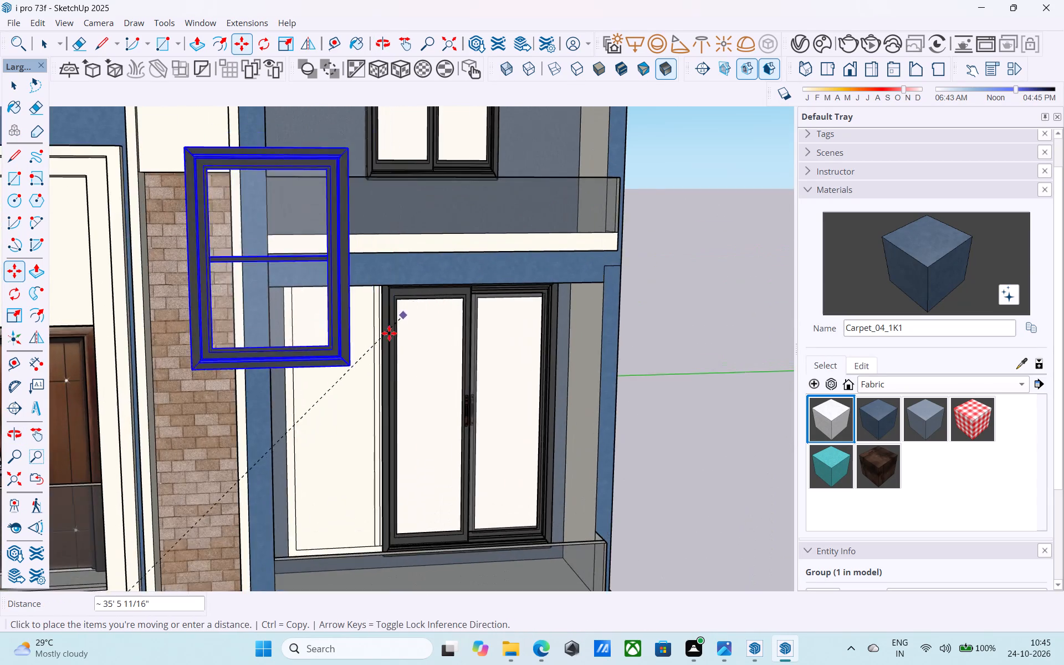
pyautogui.scroll(10, 389, 333)
pyautogui.scroll(-9, 443, 269)
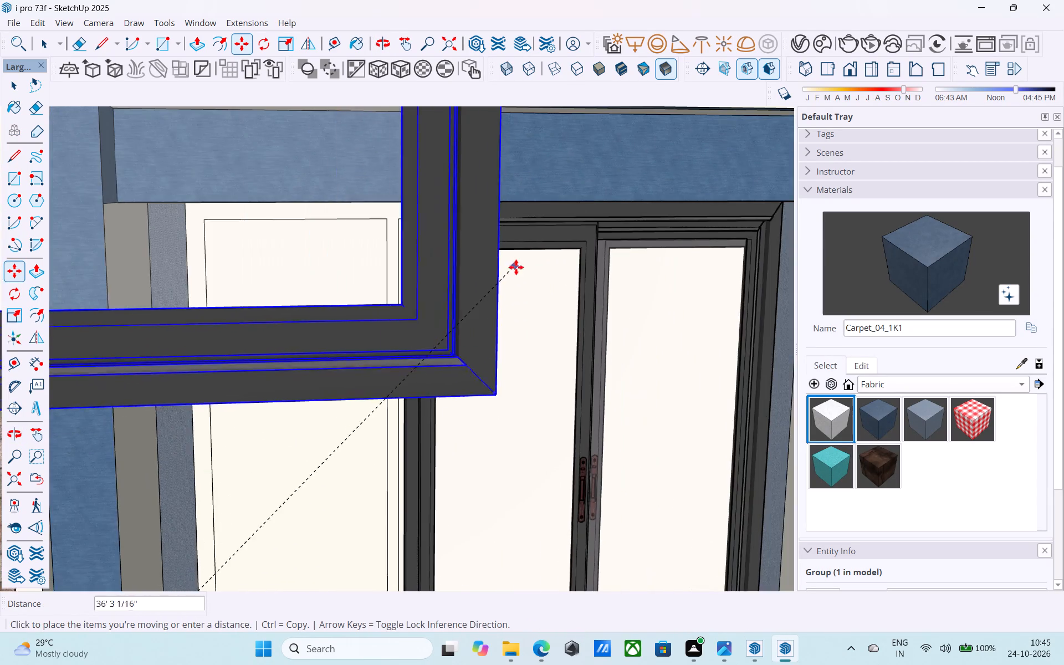
pyautogui.scroll(-9, 516, 267)
pyautogui.click(582, 380)
# Move the small window by its upper-left corner onto the upper-left corner of the first-floor opening, beside the two-pane window.
pyautogui.moveTo(530, 319); pyautogui.dragTo(605, 428, button='middle')
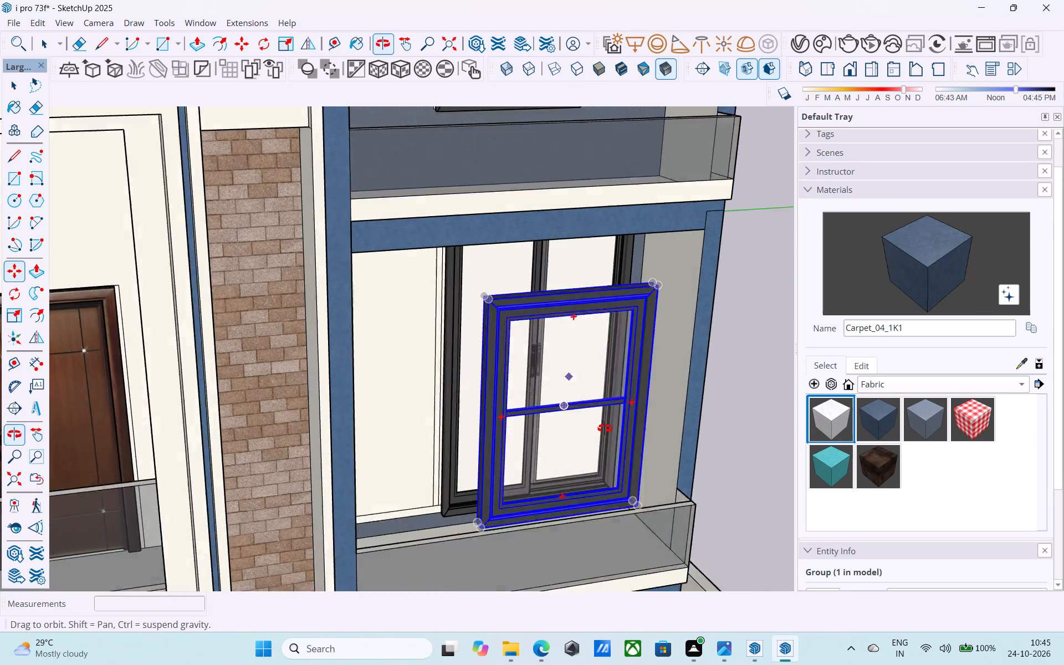
pyautogui.moveTo(605, 428); pyautogui.dragTo(622, 454, button='middle')
pyautogui.scroll(9, 590, 417)
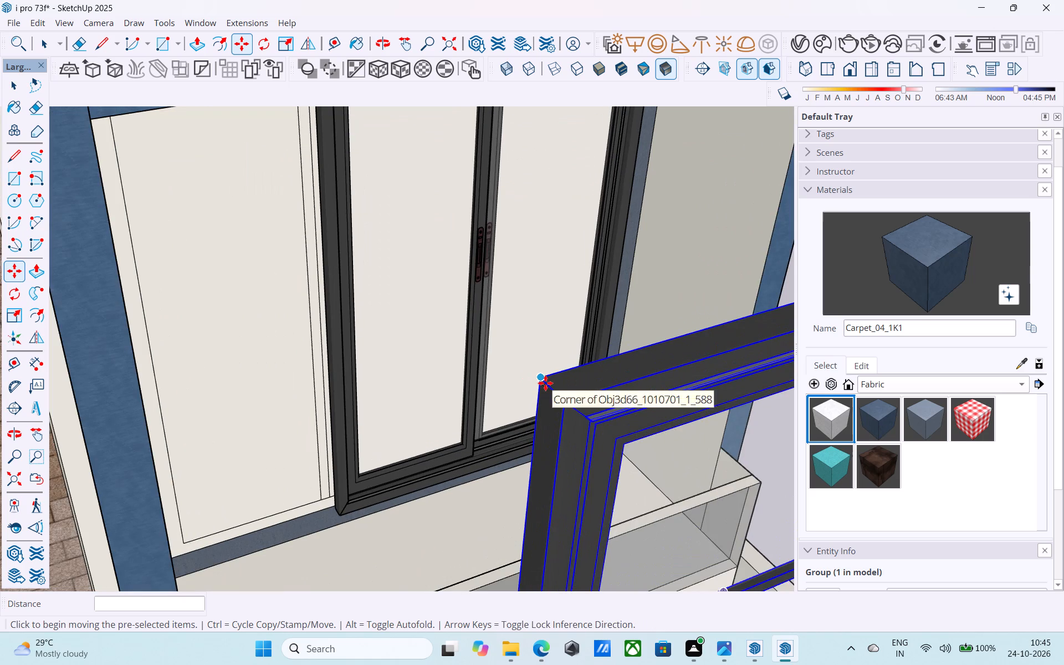
pyautogui.click(541, 377)
pyautogui.scroll(-7, 572, 232)
pyautogui.keyDown('shift'); pyautogui.moveTo(569, 232); pyautogui.dragTo(510, 264, button='middle'); pyautogui.keyUp('shift')
pyautogui.scroll(8, 509, 263)
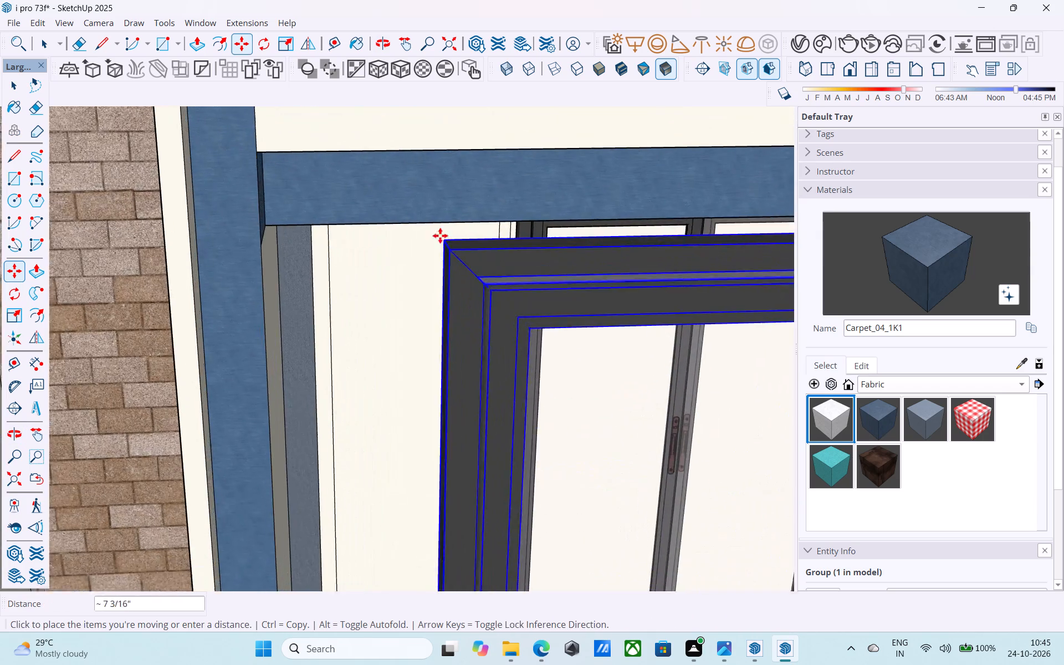
pyautogui.scroll(5, 440, 236)
pyautogui.moveTo(382, 284); pyautogui.dragTo(385, 209, button='middle')
pyautogui.scroll(4, 385, 209)
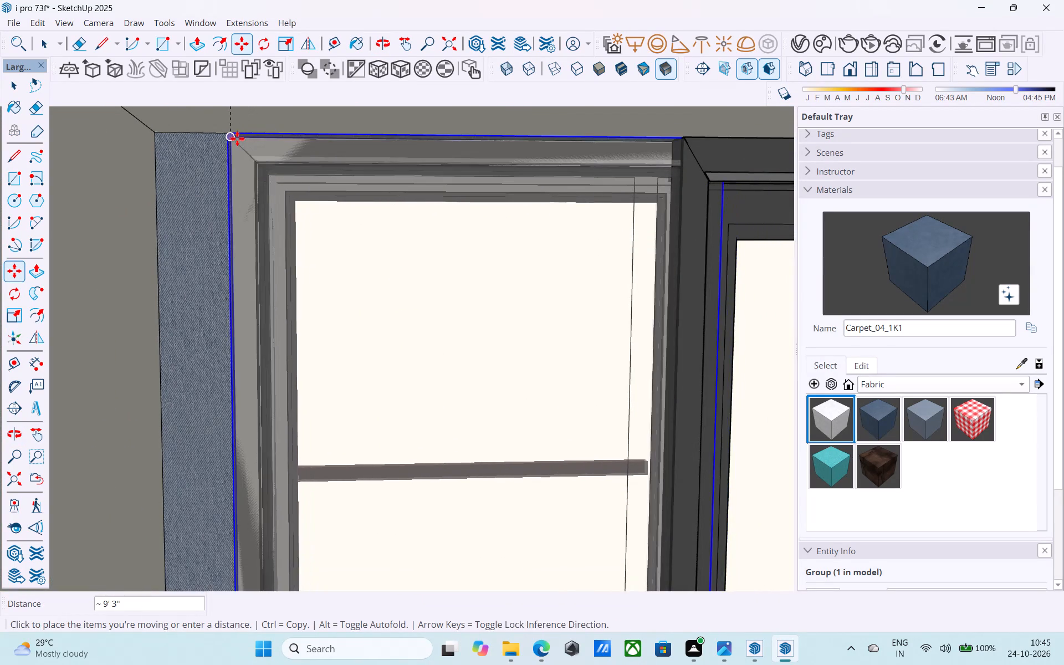
pyautogui.scroll(4, 237, 139)
pyautogui.click(234, 137)
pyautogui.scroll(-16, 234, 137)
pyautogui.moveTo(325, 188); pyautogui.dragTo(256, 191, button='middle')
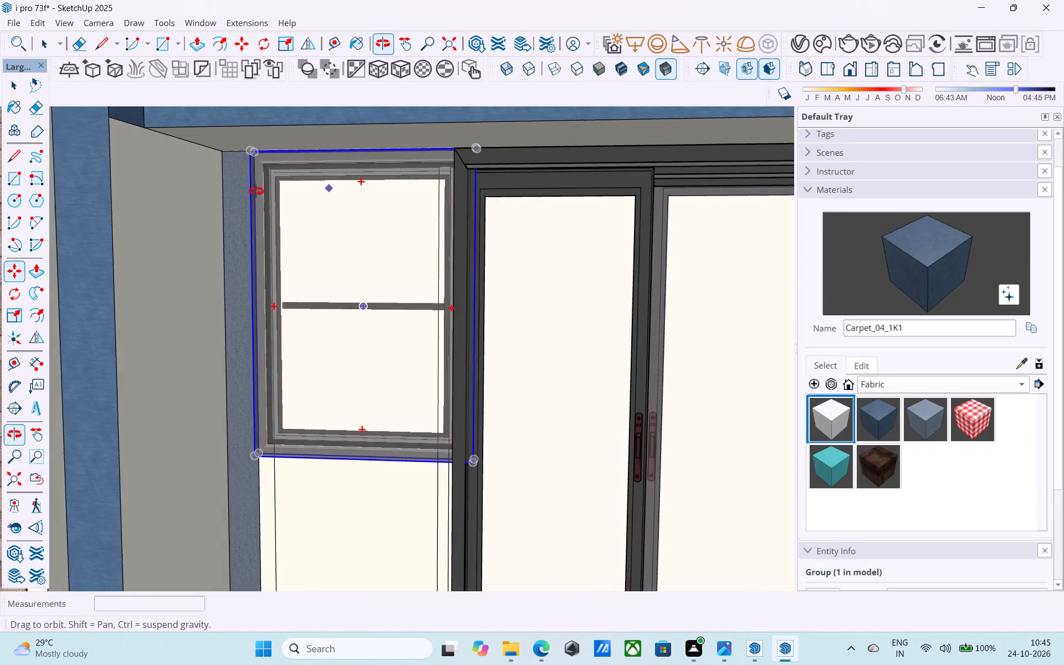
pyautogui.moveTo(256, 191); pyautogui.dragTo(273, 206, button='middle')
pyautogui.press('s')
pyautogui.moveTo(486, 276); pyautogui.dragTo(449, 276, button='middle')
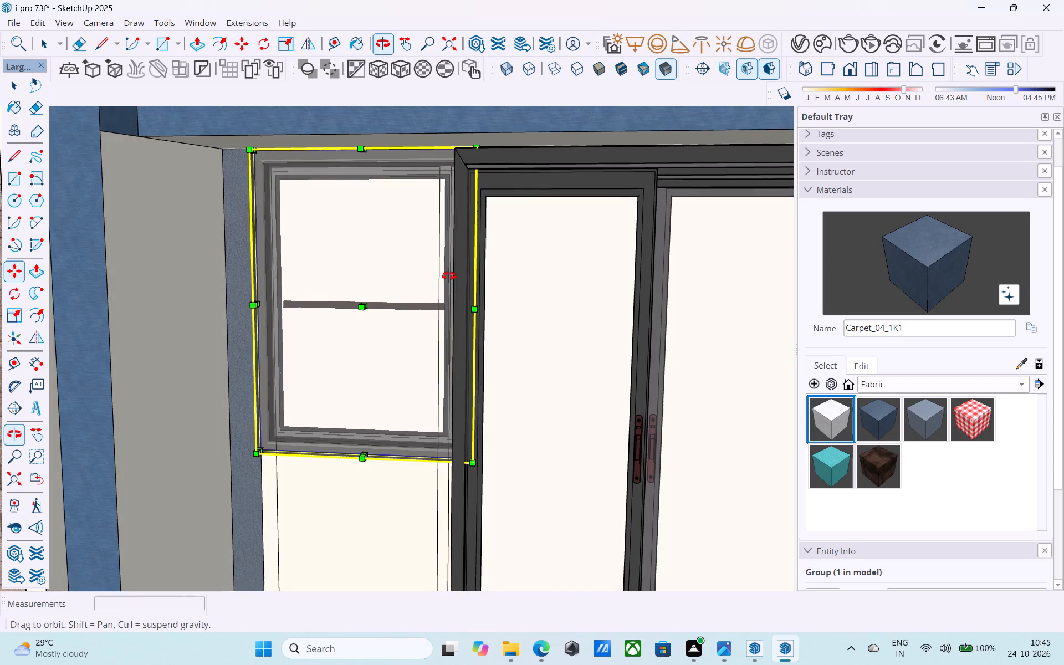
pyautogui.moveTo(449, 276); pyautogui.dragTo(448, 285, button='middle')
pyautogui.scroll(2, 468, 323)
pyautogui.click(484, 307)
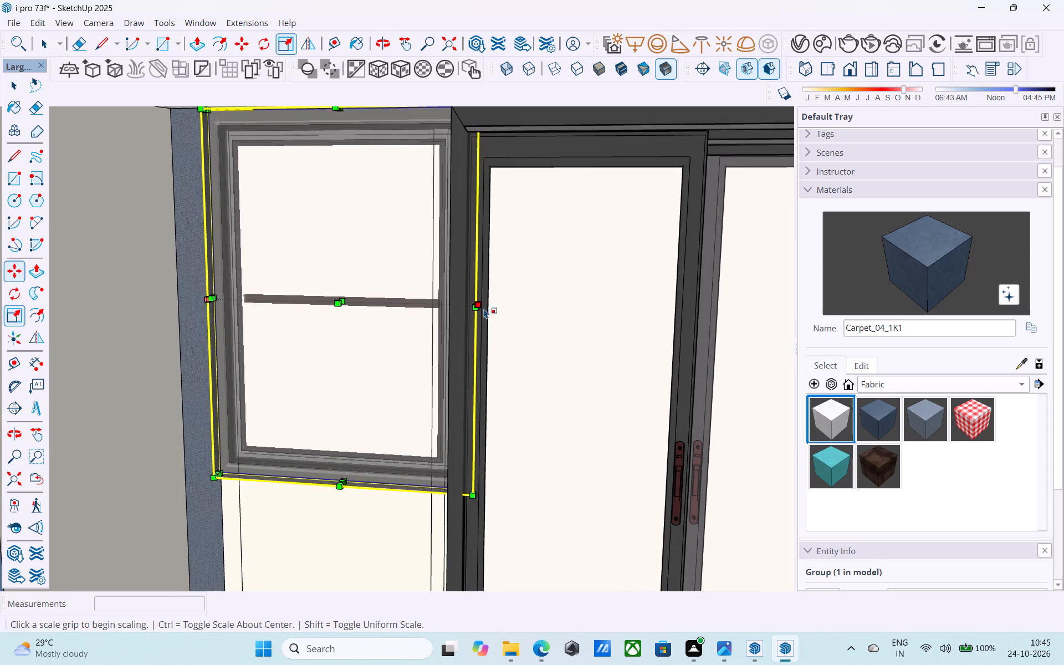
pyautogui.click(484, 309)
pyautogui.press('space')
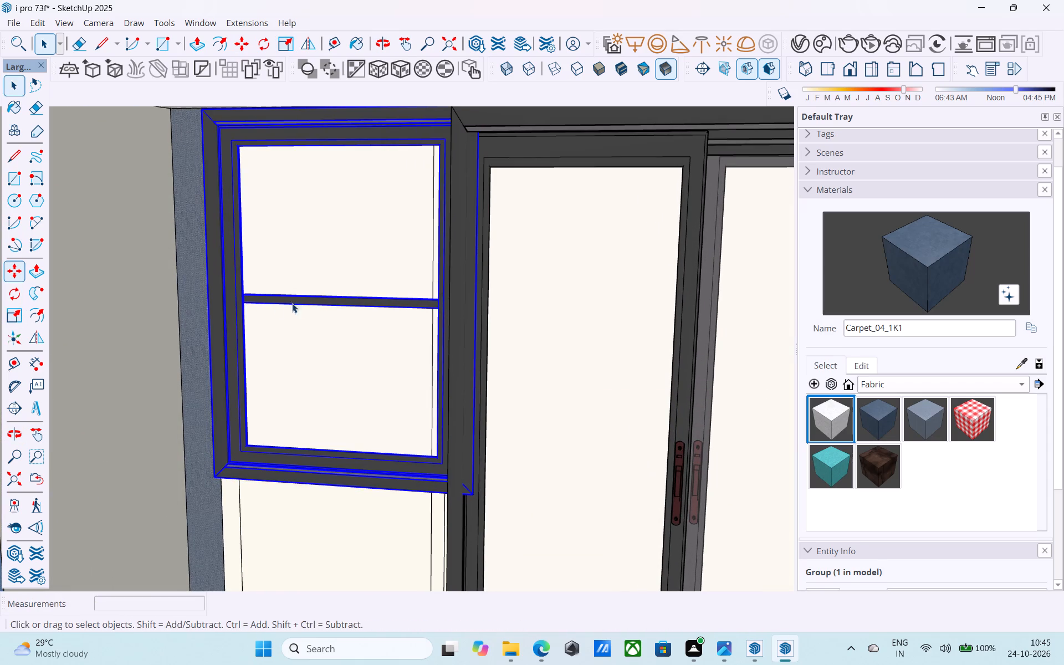
# Scale the small window uniformly to about 0.87 from its lower-right corner so it clears the adjacent two-pane window.
pyautogui.moveTo(293, 309); pyautogui.dragTo(325, 306, button='middle')
pyautogui.press('s')
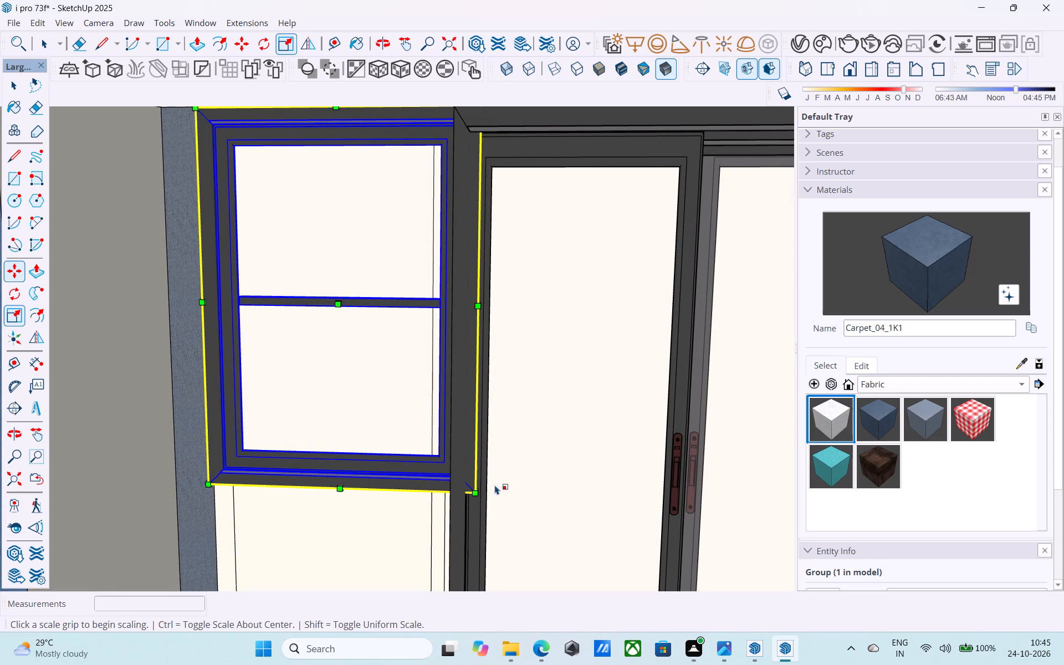
pyautogui.click(479, 492)
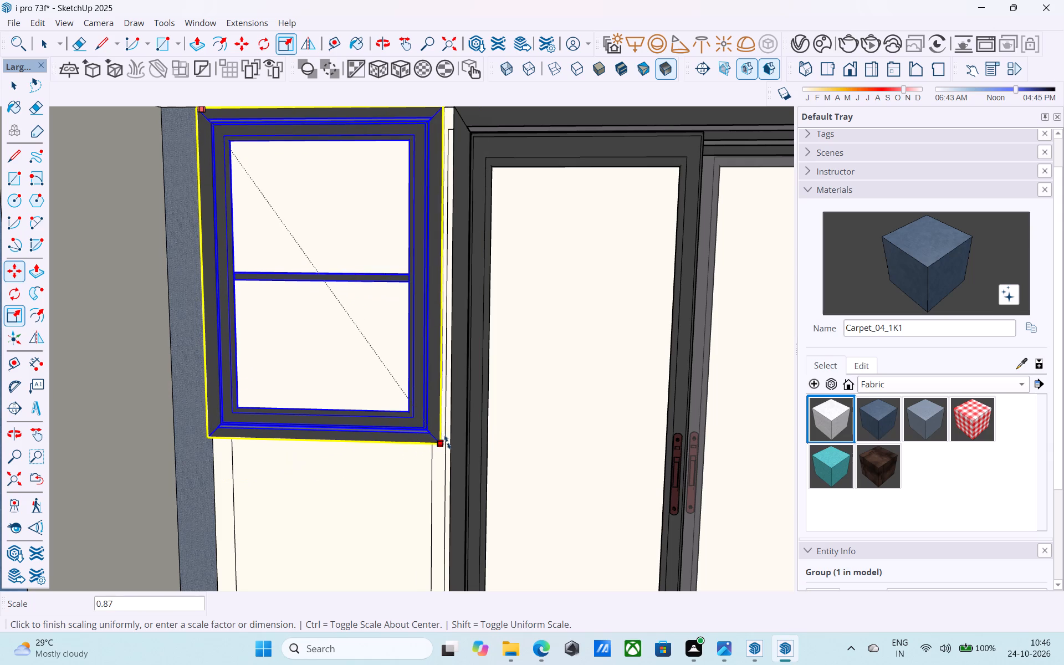
pyautogui.click(448, 443)
# Scale the small window downward by about 2.35 so its bottom edge aligns with the bottom of the adjacent two-pane window.
pyautogui.scroll(-6, 444, 429)
pyautogui.moveTo(439, 464); pyautogui.dragTo(475, 341, button='middle')
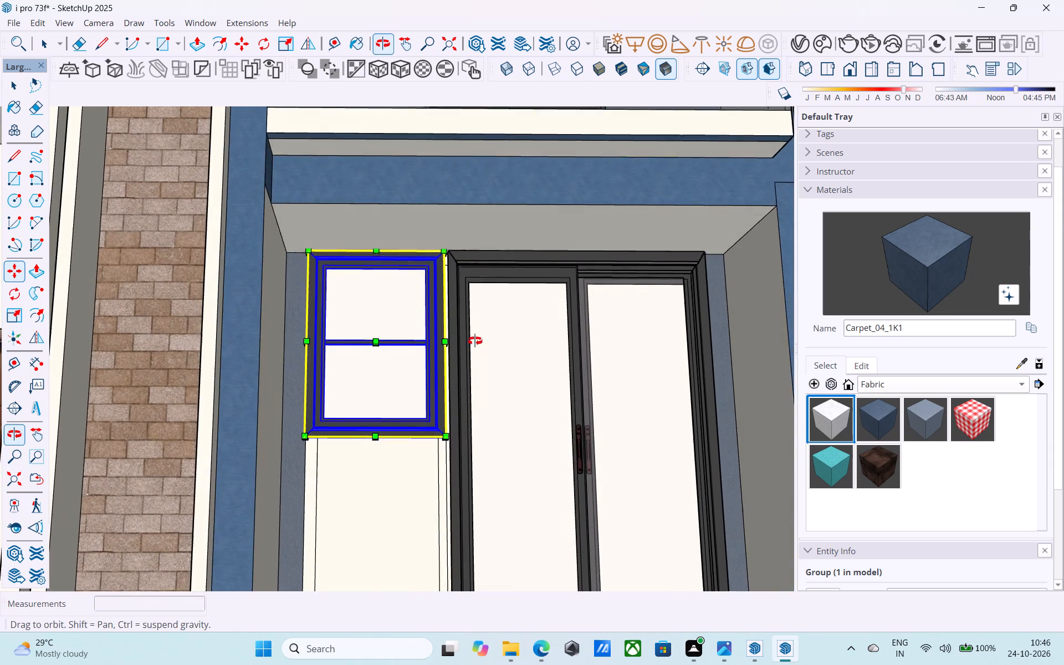
pyautogui.moveTo(475, 341); pyautogui.dragTo(475, 336, button='middle')
pyautogui.scroll(17, 389, 467)
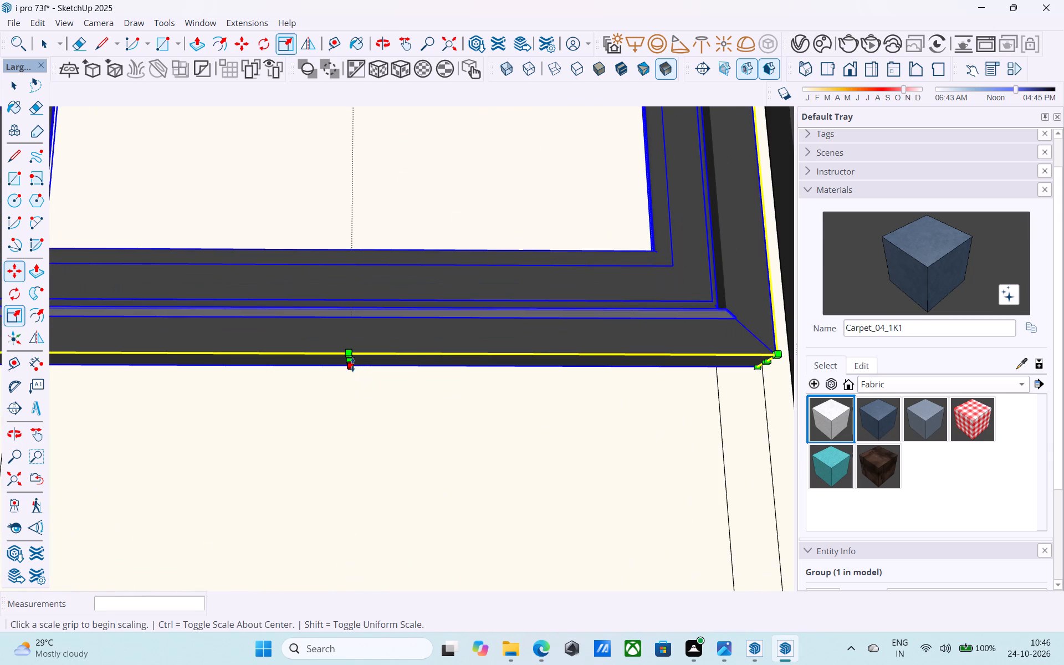
pyautogui.click(352, 364)
pyautogui.scroll(-20, 352, 362)
pyautogui.scroll(-7, 352, 362)
pyautogui.moveTo(357, 380); pyautogui.dragTo(335, 517, button='middle')
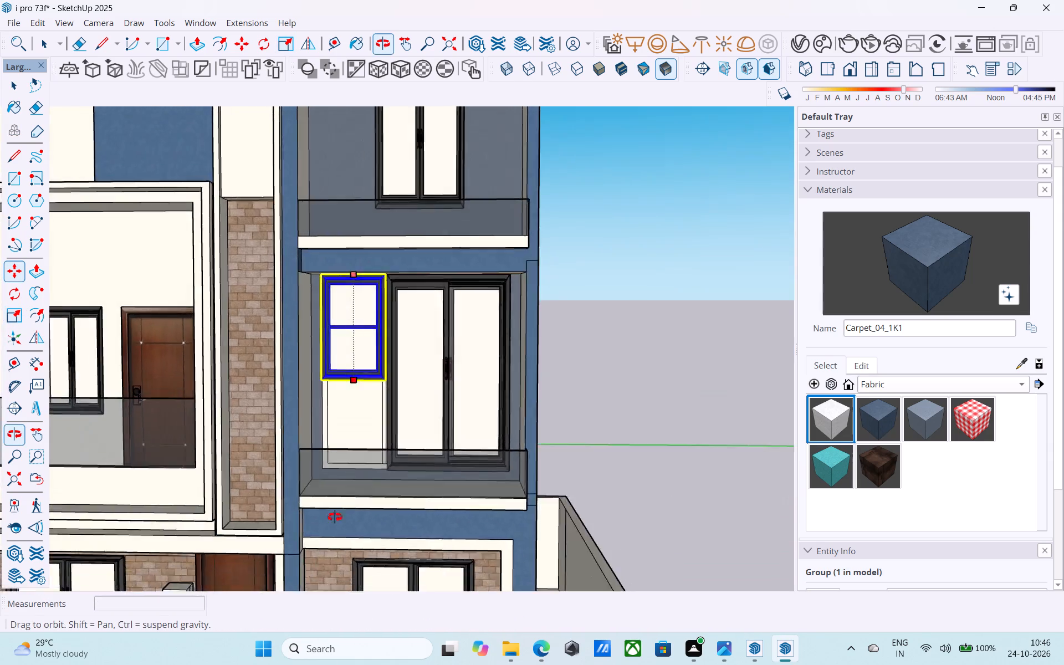
pyautogui.moveTo(335, 517); pyautogui.dragTo(311, 627, button='middle')
pyautogui.scroll(7, 350, 467)
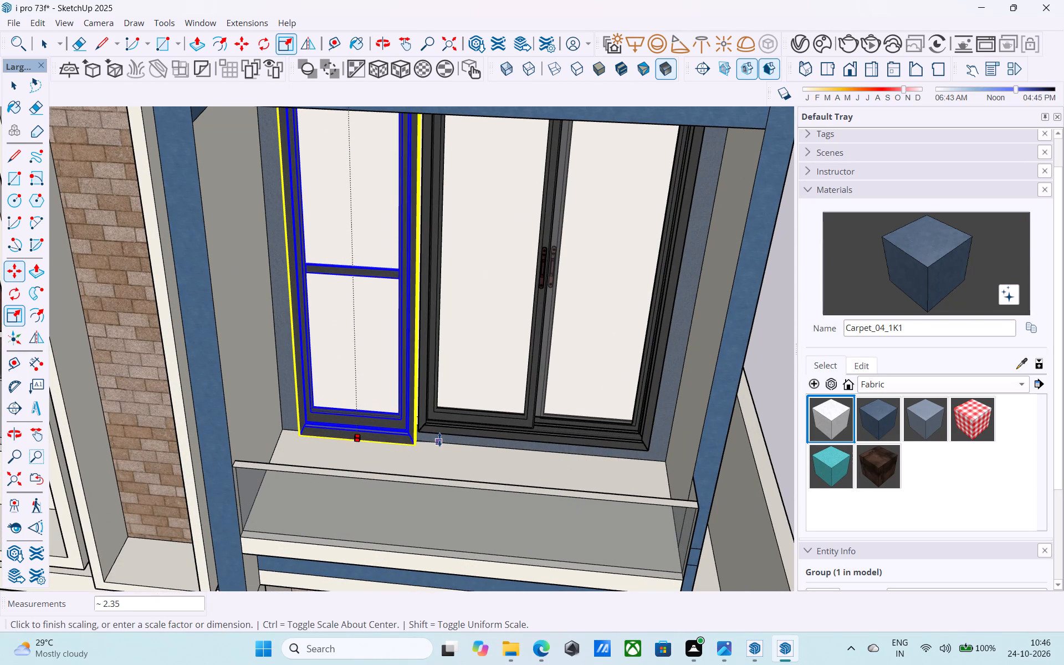
pyautogui.click(441, 436)
pyautogui.scroll(1, 441, 436)
pyautogui.moveTo(439, 434); pyautogui.dragTo(449, 411, button='middle')
pyautogui.scroll(-6, 448, 408)
pyautogui.press('space')
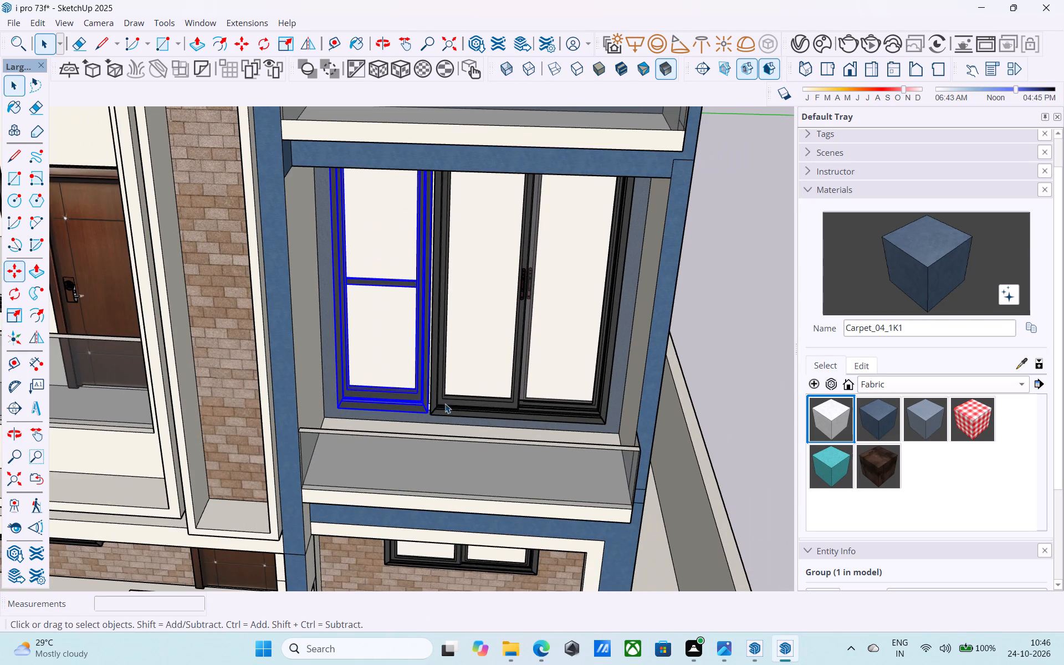
# Deselect the fitted first-floor window and save the model.
pyautogui.click(715, 343)
pyautogui.scroll(-6, 556, 347)
pyautogui.moveTo(510, 380); pyautogui.dragTo(524, 304, button='middle')
pyautogui.scroll(-9, 518, 298)
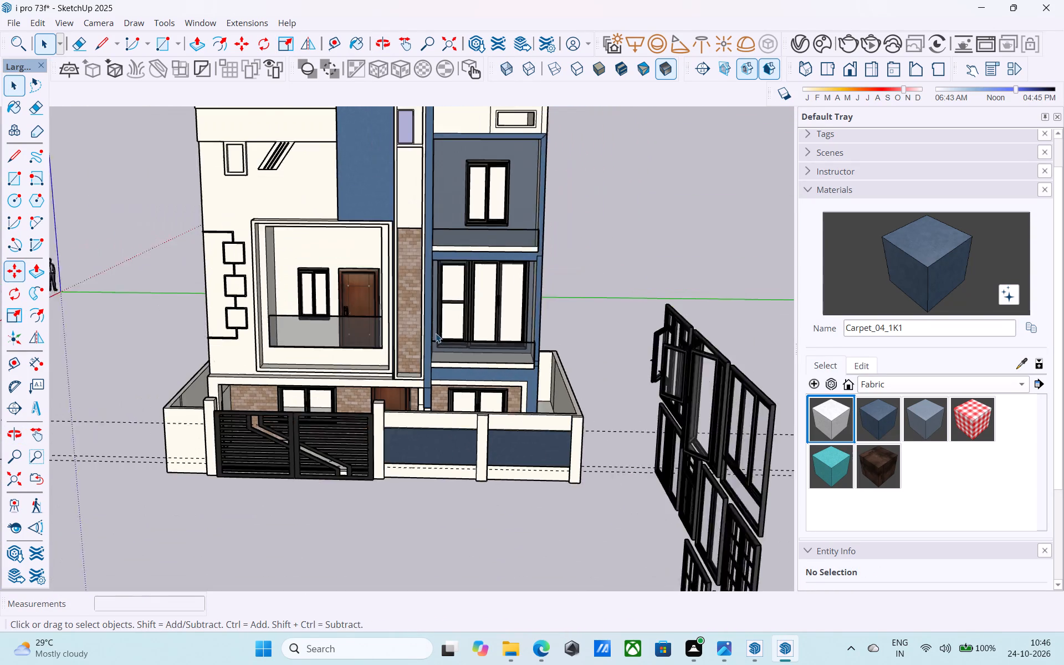
pyautogui.scroll(-1, 436, 333)
pyautogui.hotkey('ctrl', 's')
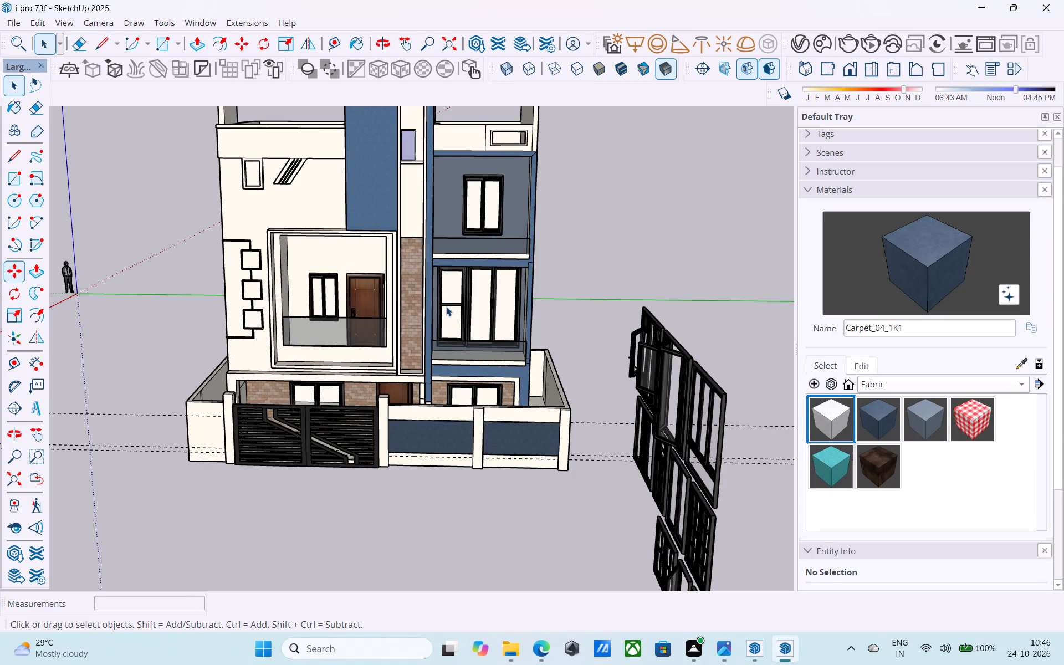
pyautogui.scroll(-6, 448, 307)
pyautogui.moveTo(453, 316); pyautogui.dragTo(478, 304, button='middle')
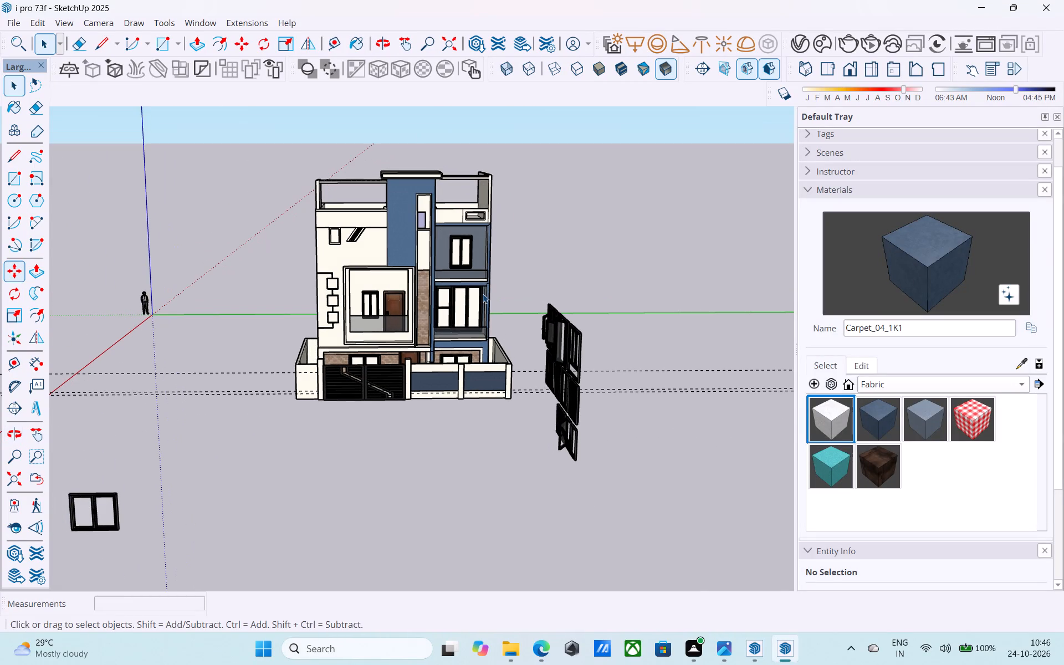
# Erase the dashed guide lines running past the house, working inside the house group.
pyautogui.scroll(-6, 424, 309)
pyautogui.moveTo(421, 328); pyautogui.dragTo(432, 300, button='middle')
pyautogui.scroll(2, 461, 340)
pyautogui.moveTo(511, 367); pyautogui.dragTo(627, 421, button='middle')
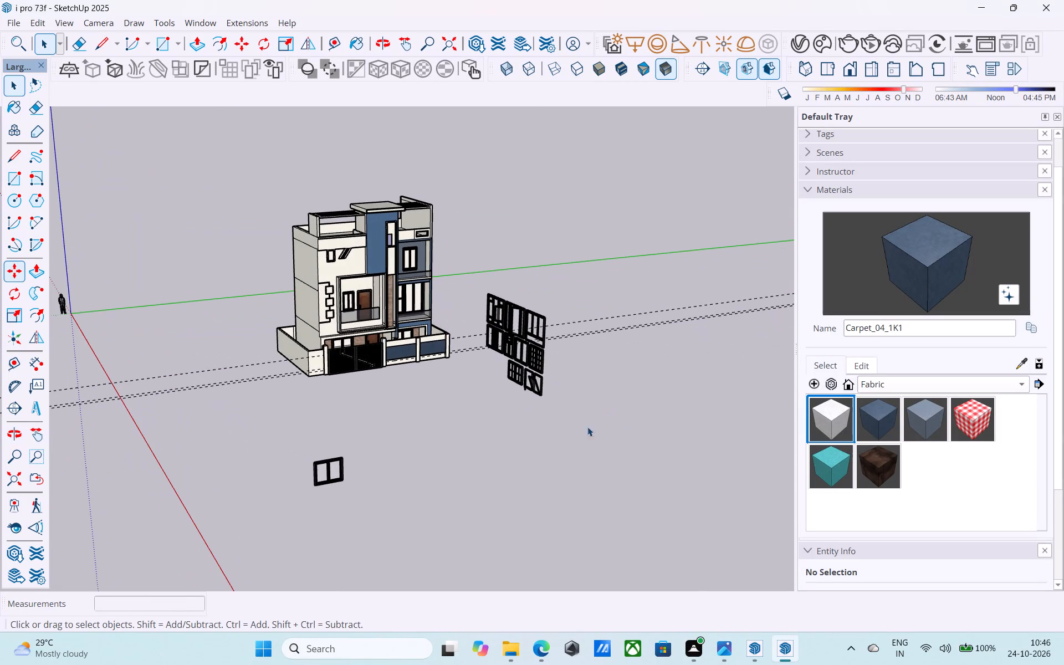
pyautogui.moveTo(560, 415); pyautogui.dragTo(516, 289)
pyautogui.click(443, 366)
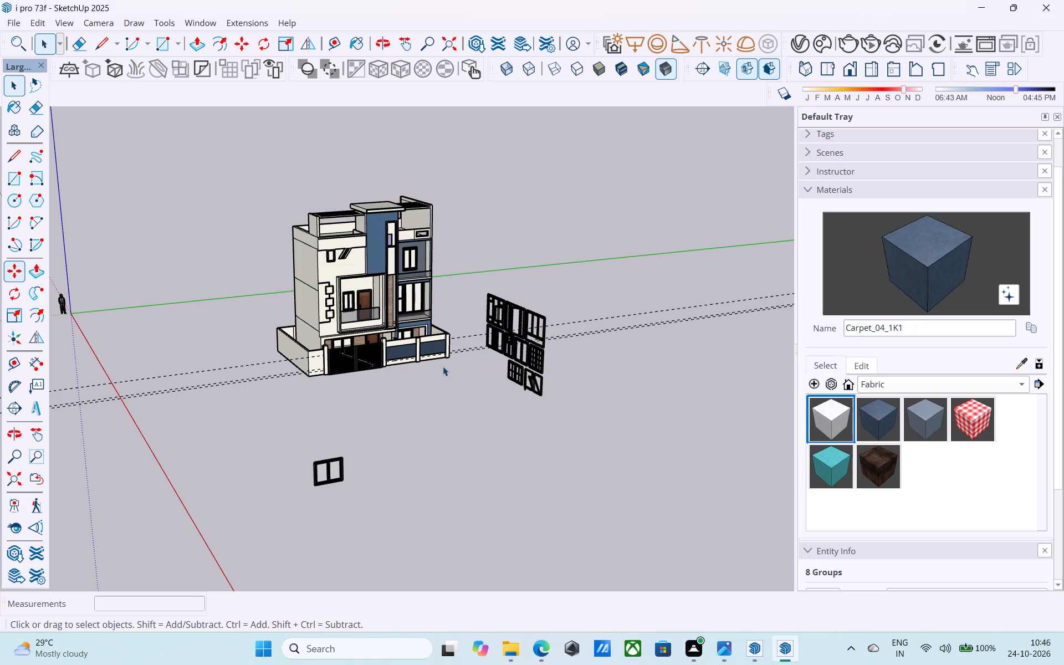
pyautogui.doubleClick(344, 328)
pyautogui.press('e')
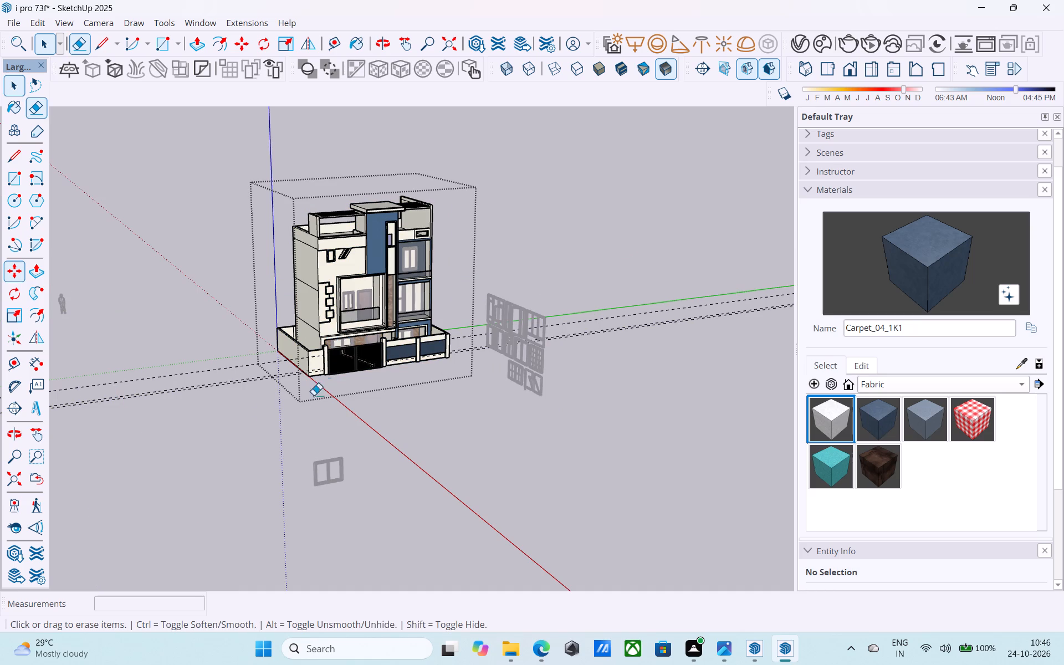
pyautogui.moveTo(249, 415); pyautogui.dragTo(146, 309)
pyautogui.press('space')
pyautogui.click(621, 365)
# Delete the spare sample windows beside the house and the leftover two-pane window in front, and save the model.
pyautogui.moveTo(547, 369); pyautogui.dragTo(595, 382, button='middle')
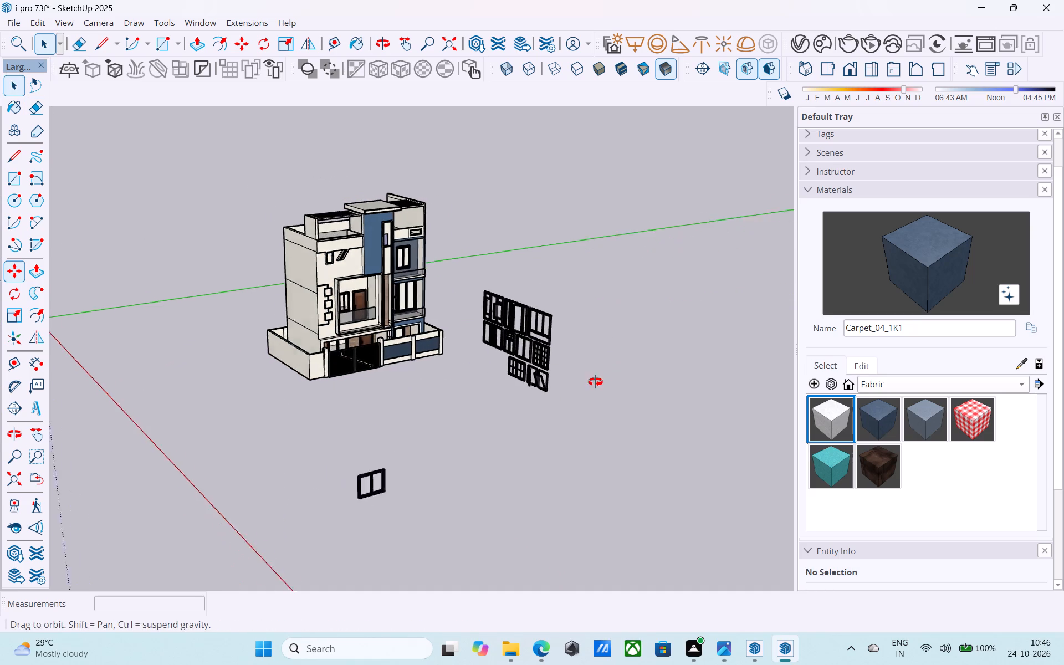
pyautogui.moveTo(595, 382); pyautogui.dragTo(615, 387, button='middle')
pyautogui.moveTo(567, 396); pyautogui.dragTo(468, 239)
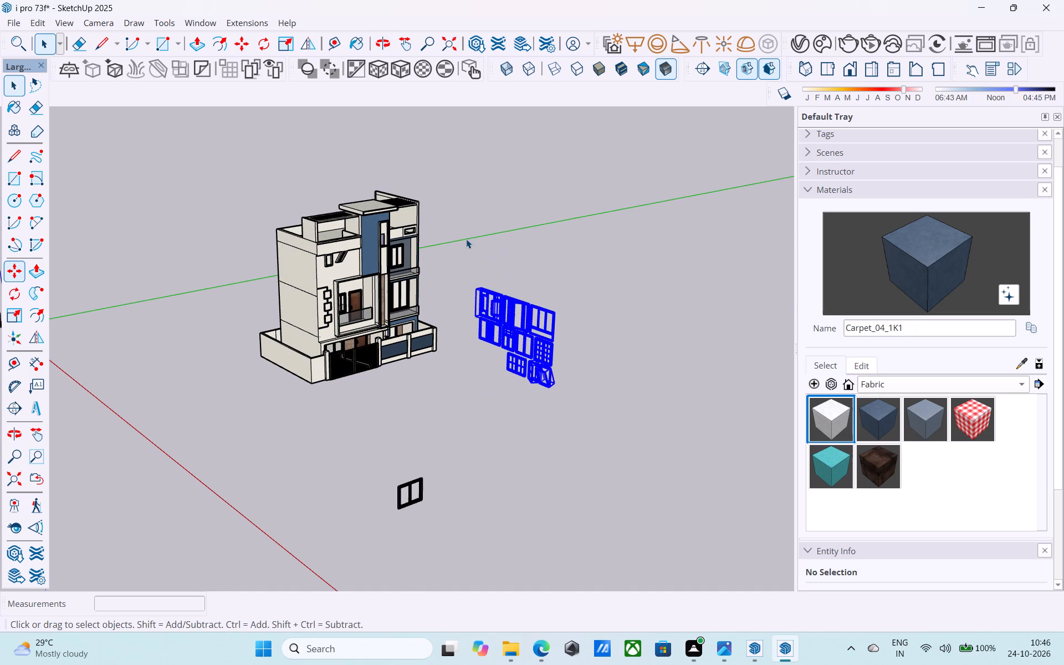
pyautogui.press('Delete')
pyautogui.moveTo(432, 525); pyautogui.dragTo(355, 445)
pyautogui.press('Delete')
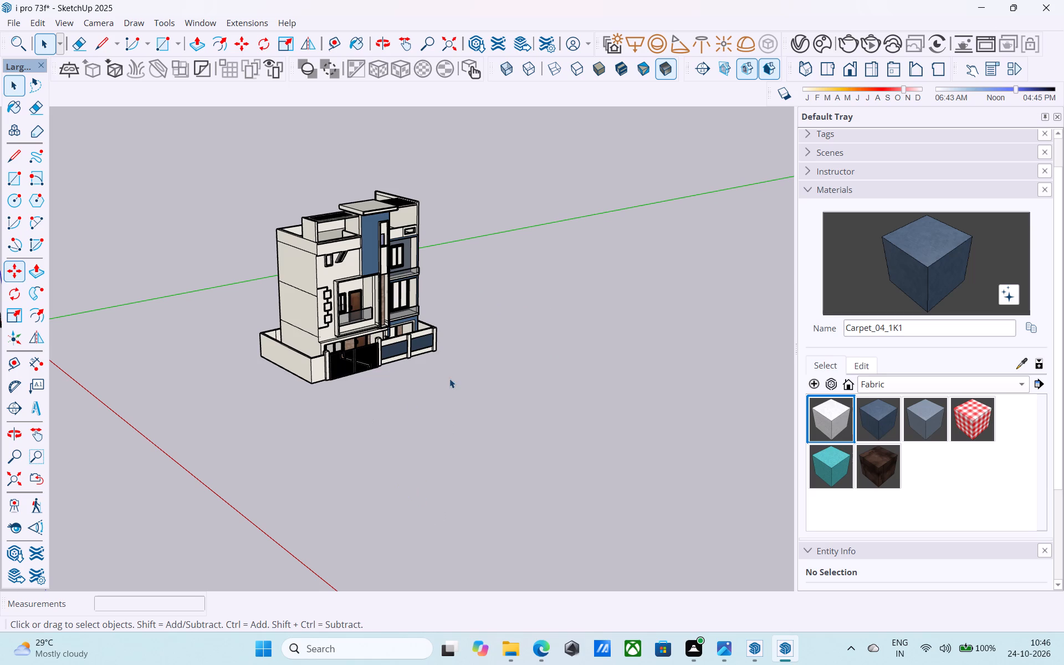
pyautogui.hotkey('ctrl', 's')
pyautogui.click(461, 426)
# Examine the house's front elevation from several angles and distances, saving the model along the way.
pyautogui.moveTo(453, 295); pyautogui.dragTo(362, 271, button='middle')
pyautogui.moveTo(362, 271); pyautogui.dragTo(282, 261, button='middle')
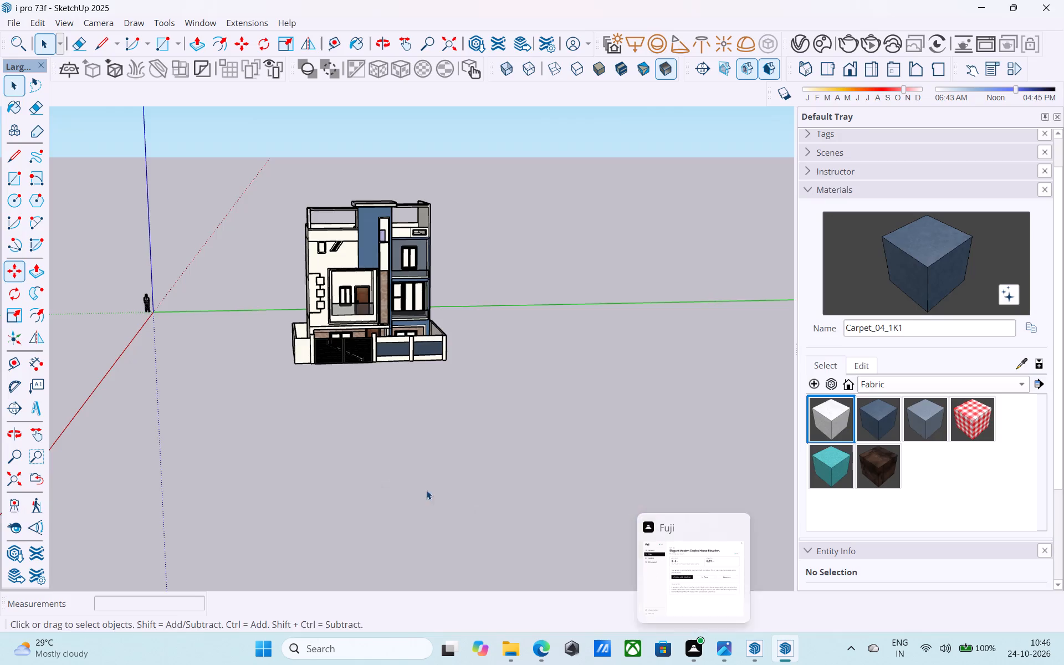
pyautogui.moveTo(431, 424); pyautogui.dragTo(412, 376, button='middle')
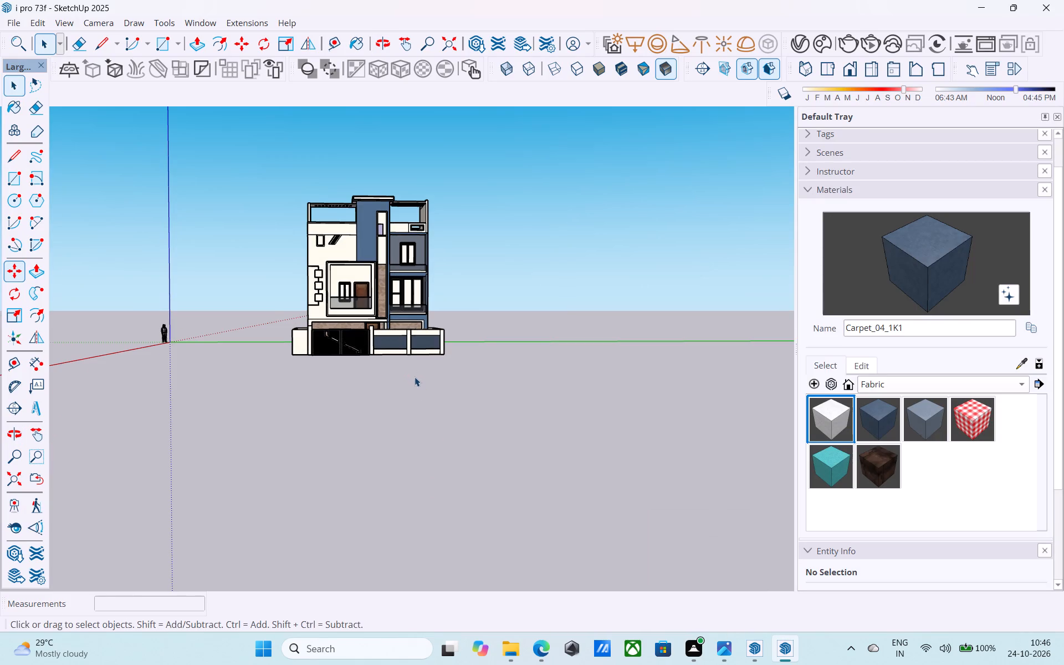
pyautogui.hotkey('ctrl', 's')
pyautogui.scroll(9, 345, 241)
pyautogui.moveTo(395, 304); pyautogui.dragTo(398, 360, button='middle')
pyautogui.scroll(-5, 390, 350)
pyautogui.moveTo(390, 349); pyautogui.dragTo(406, 330, button='middle')
pyautogui.scroll(3, 406, 330)
pyautogui.moveTo(404, 329); pyautogui.dragTo(389, 331, button='middle')
pyautogui.scroll(-2, 392, 324)
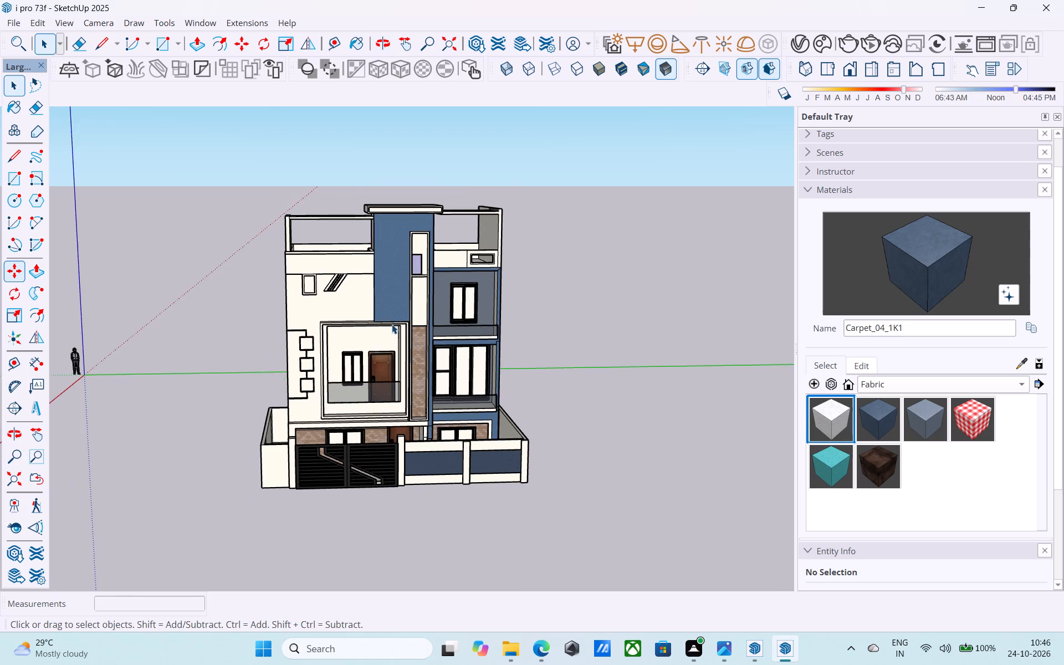
pyautogui.moveTo(420, 342); pyautogui.dragTo(398, 335, button='middle')
pyautogui.scroll(2, 403, 331)
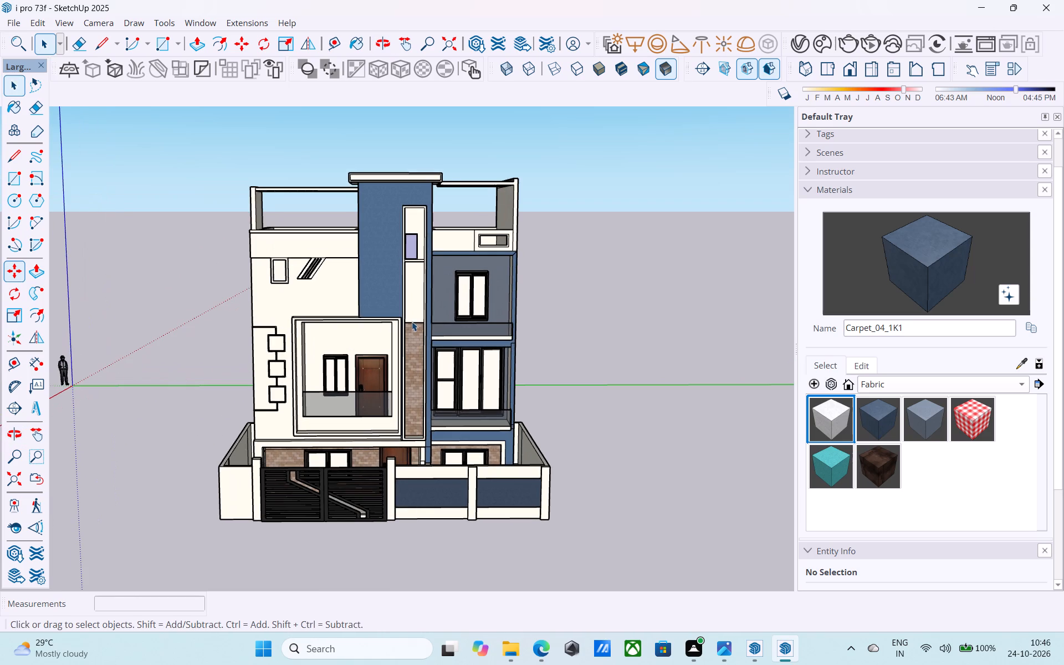
pyautogui.moveTo(415, 323); pyautogui.dragTo(424, 311, button='middle')
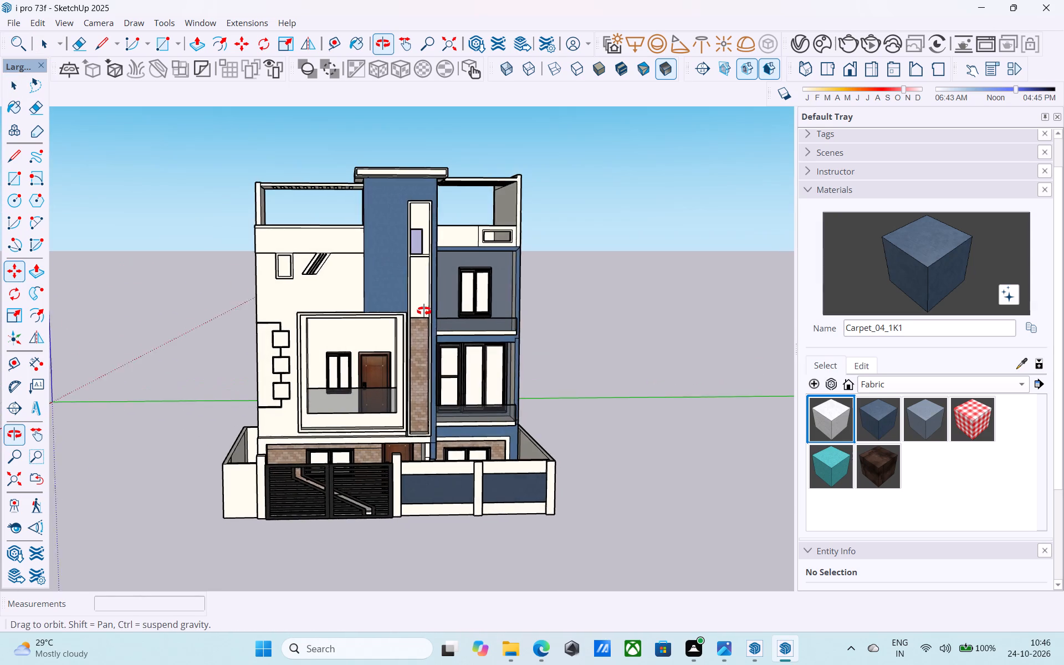
pyautogui.moveTo(424, 311); pyautogui.dragTo(423, 313, button='middle')
# Paint the projecting frame around the first-floor balcony with the Carpet_04_1K1 material inside the house group, and save the model.
pyautogui.scroll(4, 287, 334)
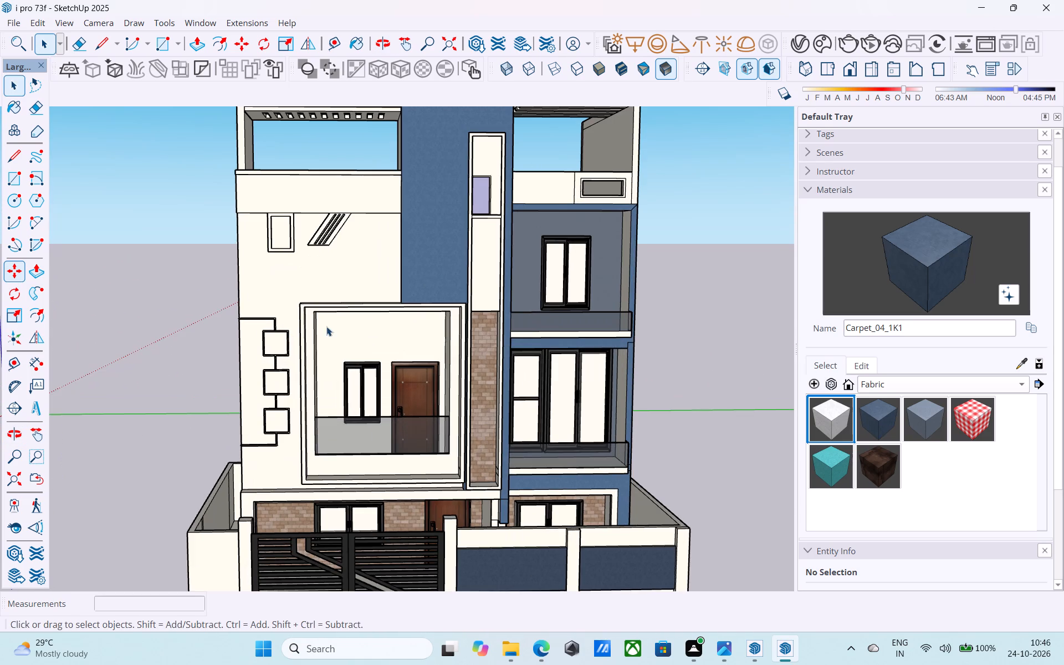
pyautogui.doubleClick(529, 263)
pyautogui.moveTo(885, 263); pyautogui.dragTo(880, 264)
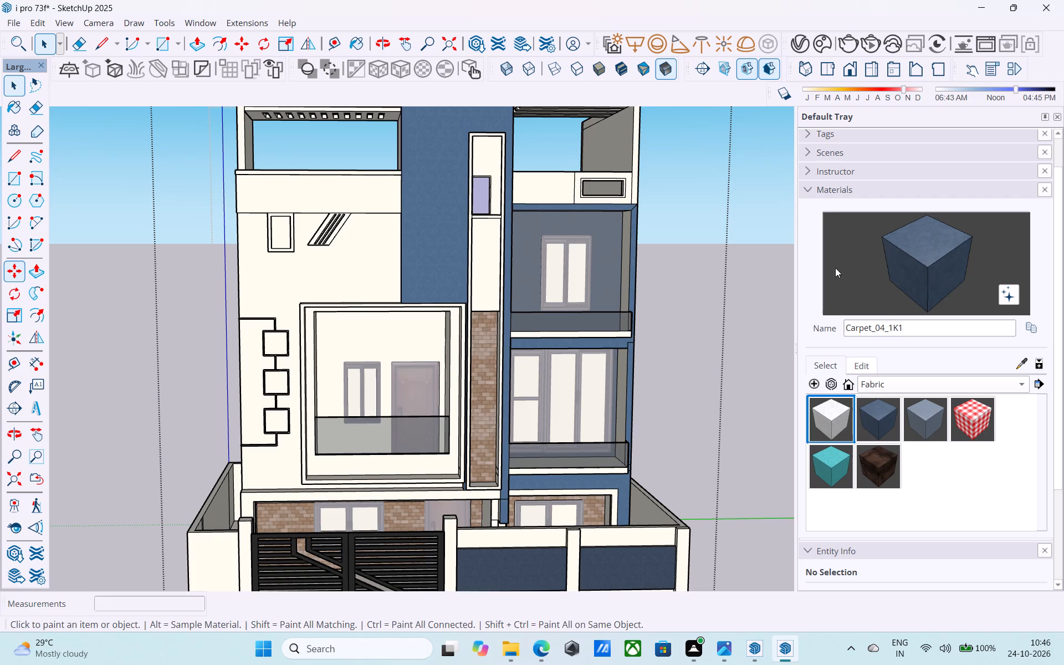
pyautogui.scroll(12, 347, 303)
pyautogui.click(278, 291)
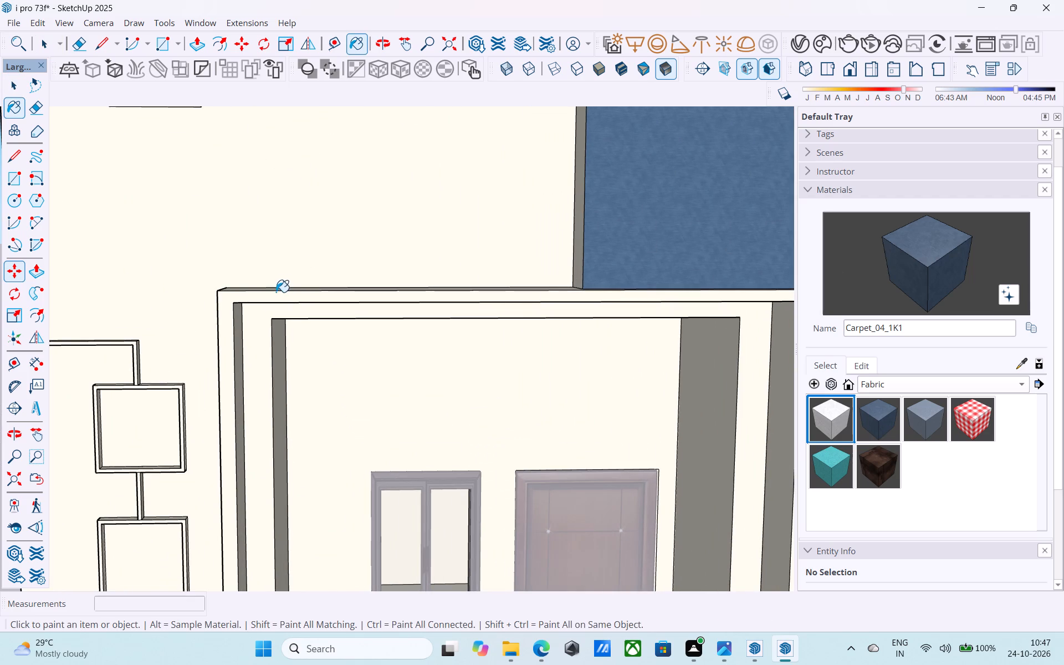
pyautogui.click(275, 293)
pyautogui.scroll(-18, 275, 287)
pyautogui.moveTo(314, 276); pyautogui.dragTo(335, 262, button='middle')
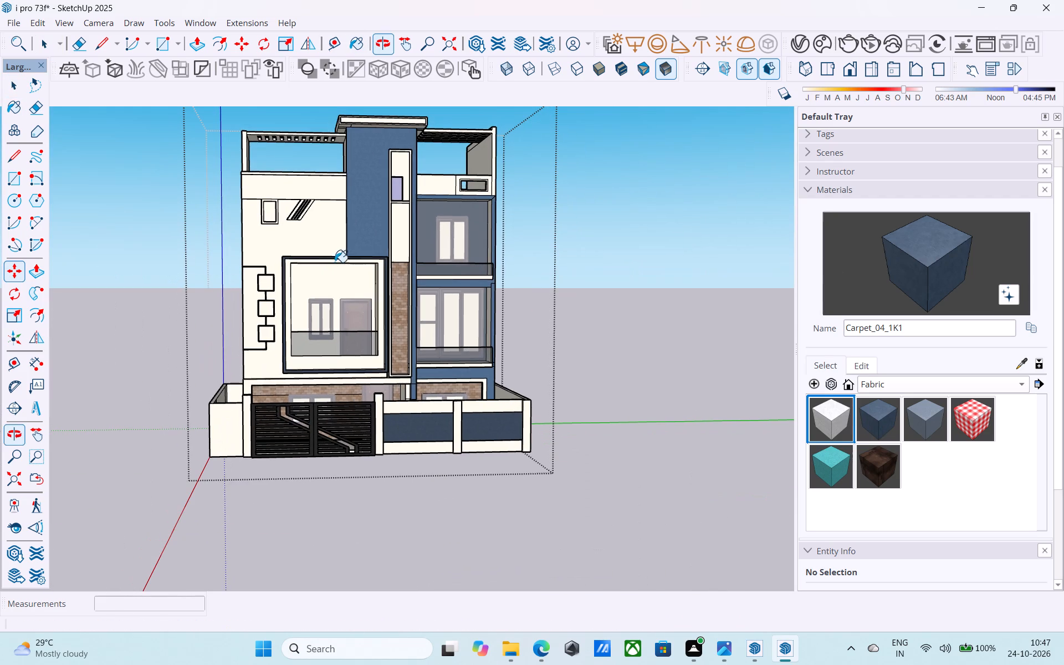
pyautogui.press('space')
pyautogui.click(611, 241)
pyautogui.hotkey('ctrl', 's')
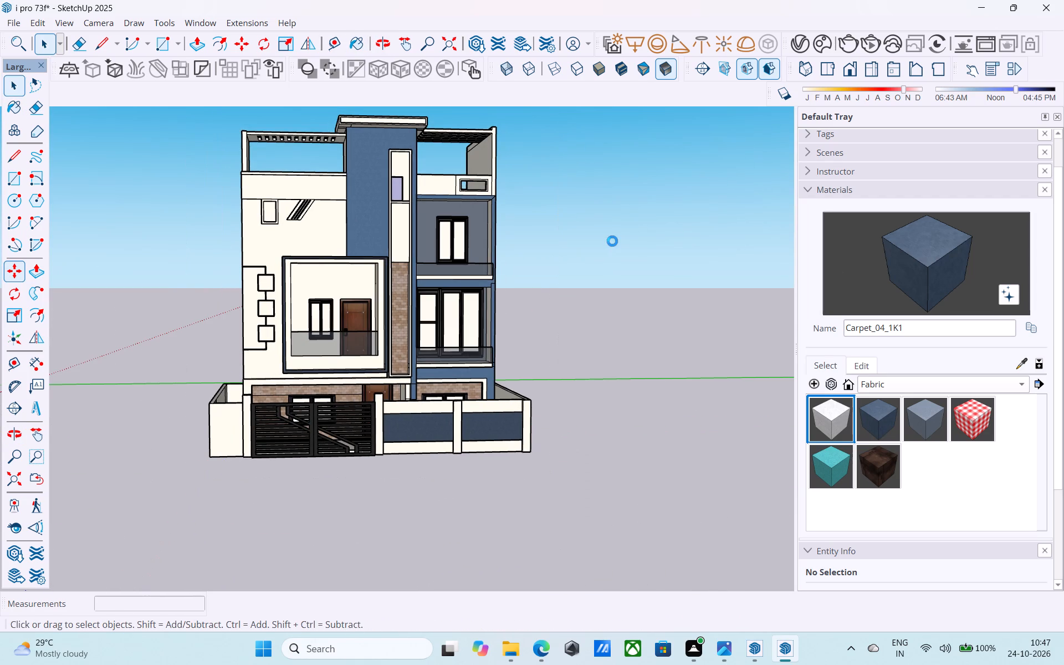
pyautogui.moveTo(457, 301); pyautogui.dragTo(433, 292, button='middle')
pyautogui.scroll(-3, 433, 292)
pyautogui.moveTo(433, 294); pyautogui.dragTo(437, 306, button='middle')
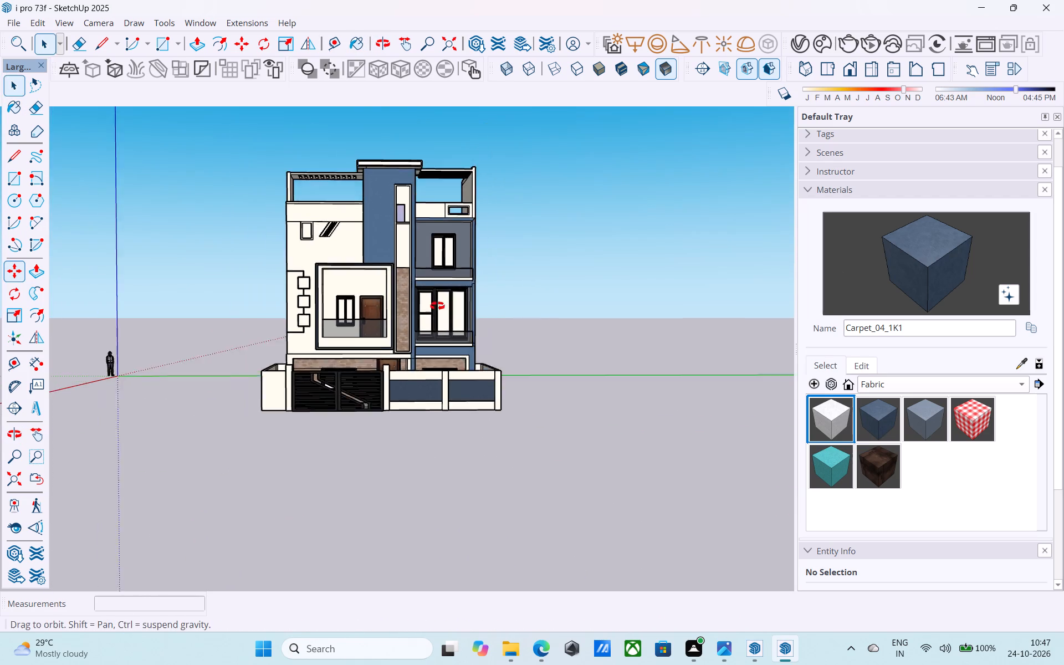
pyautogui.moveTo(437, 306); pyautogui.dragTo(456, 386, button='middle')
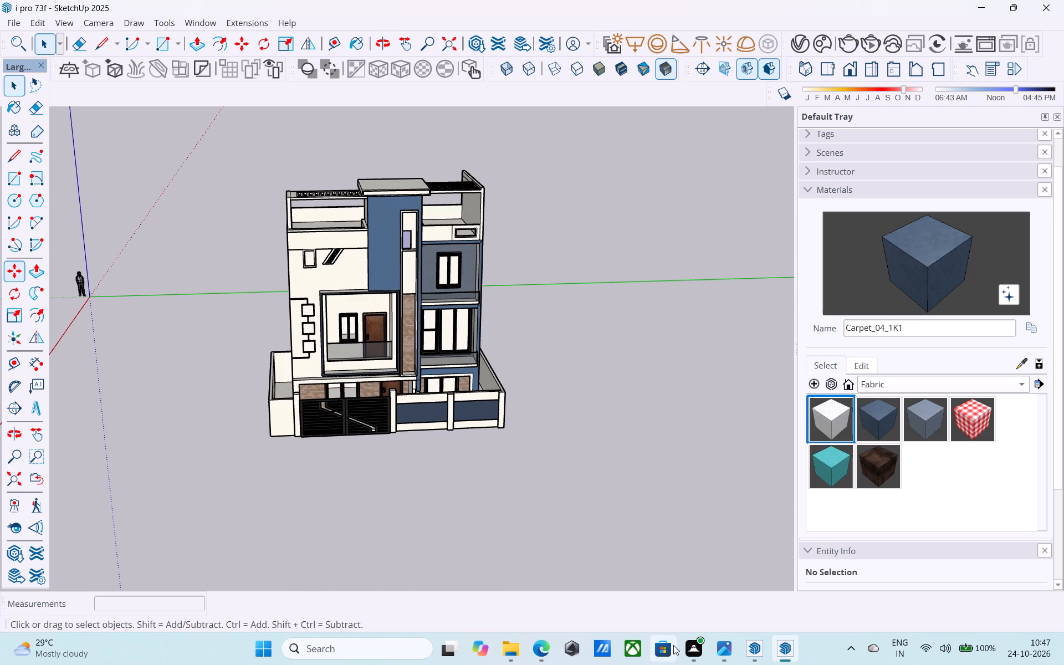